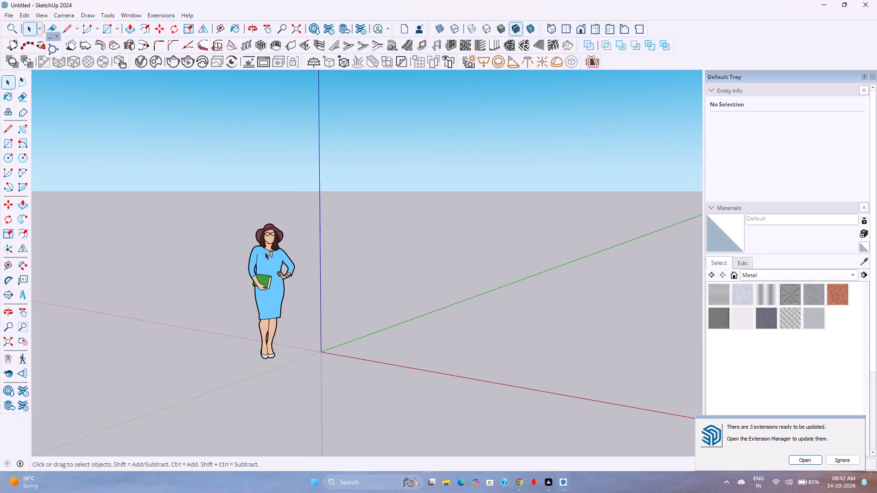
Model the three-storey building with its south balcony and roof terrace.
Delete the default standing woman figure near the origin from the new model.
click(261, 266)
key(Delete)
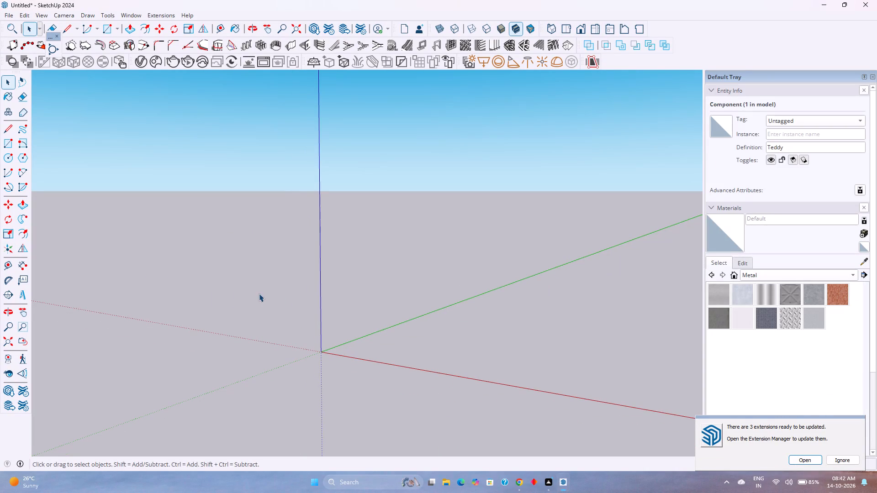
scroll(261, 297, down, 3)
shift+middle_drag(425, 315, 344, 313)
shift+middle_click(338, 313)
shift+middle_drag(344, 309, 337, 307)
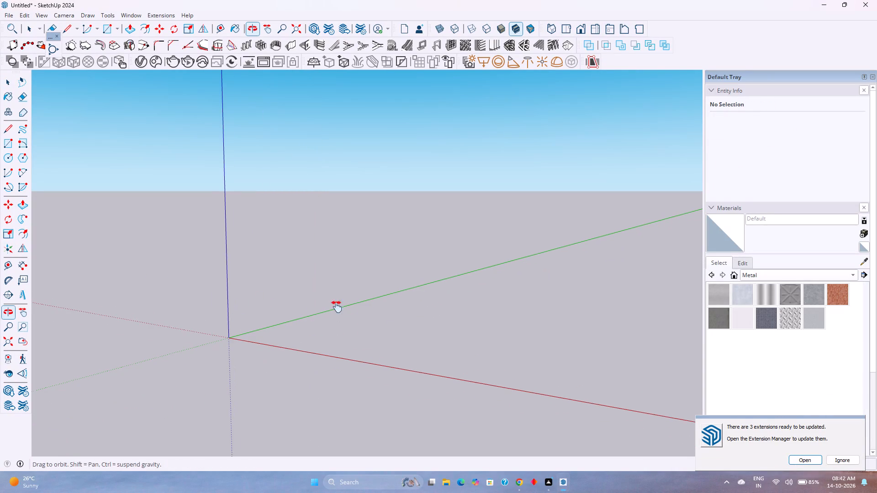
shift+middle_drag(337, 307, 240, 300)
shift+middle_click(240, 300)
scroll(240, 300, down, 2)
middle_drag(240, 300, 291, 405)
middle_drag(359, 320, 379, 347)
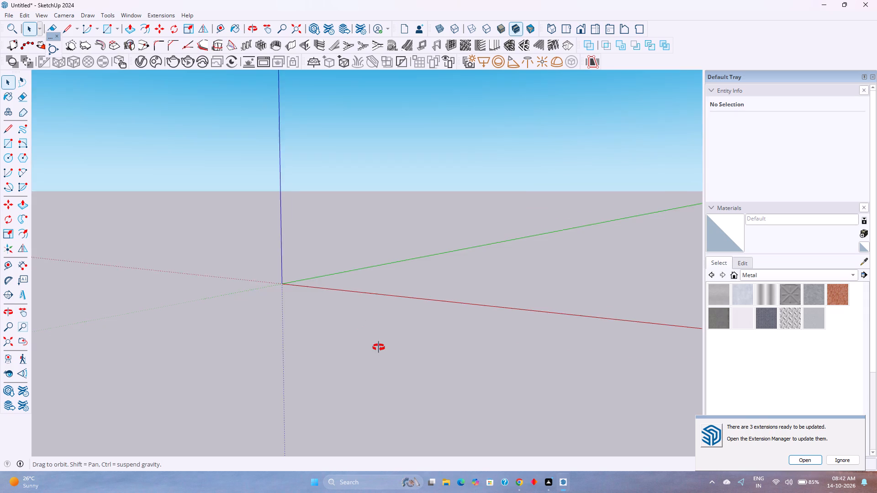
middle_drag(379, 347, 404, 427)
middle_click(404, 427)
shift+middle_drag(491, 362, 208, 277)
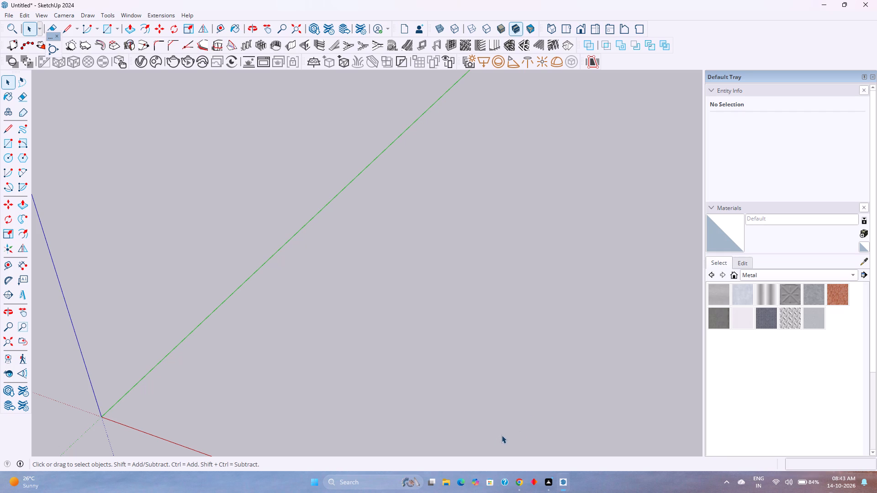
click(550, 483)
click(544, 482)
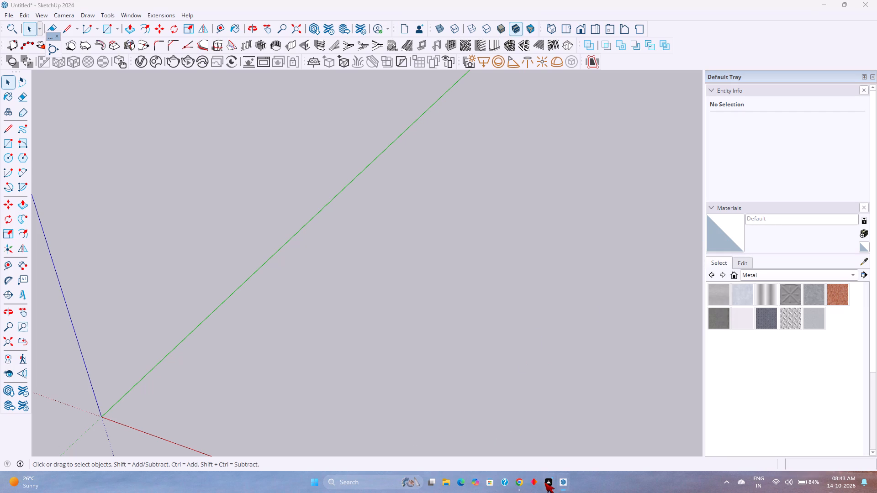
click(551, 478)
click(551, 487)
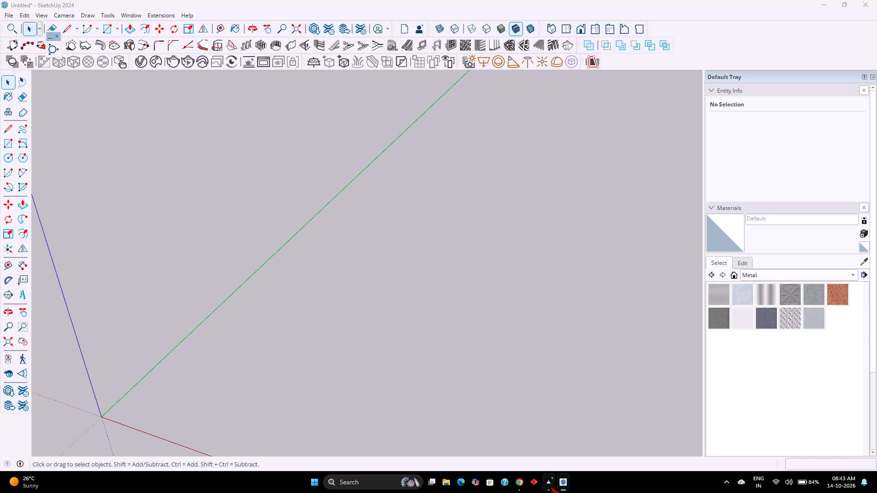
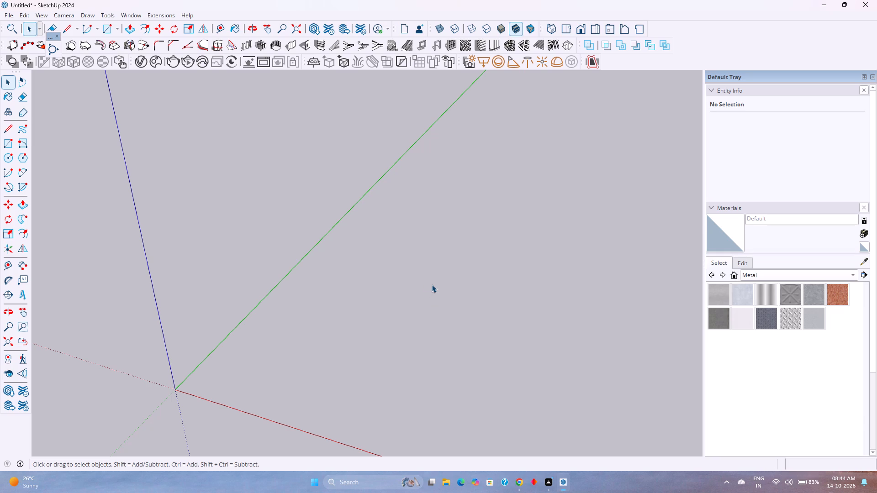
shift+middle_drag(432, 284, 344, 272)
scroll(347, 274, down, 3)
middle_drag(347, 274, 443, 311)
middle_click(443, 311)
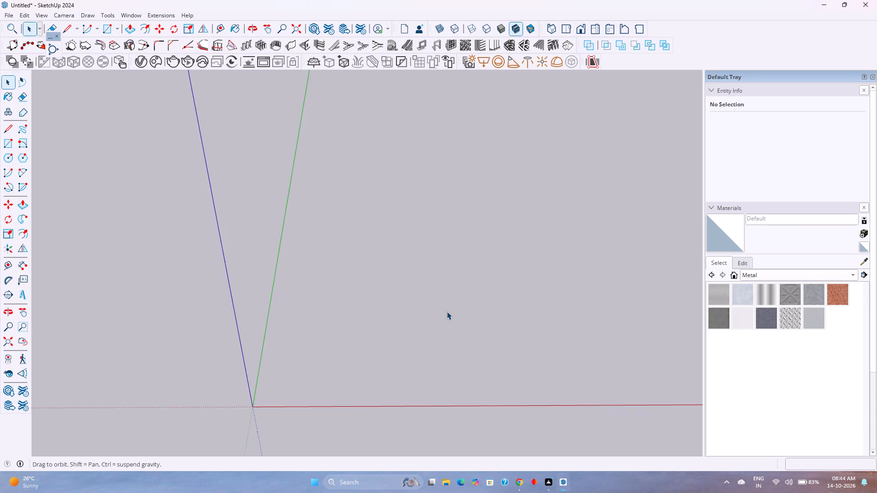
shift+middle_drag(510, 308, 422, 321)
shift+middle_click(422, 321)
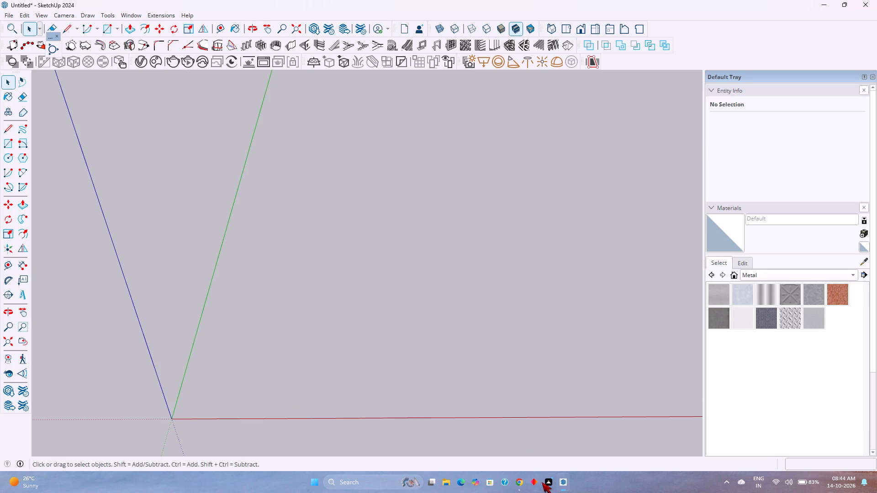
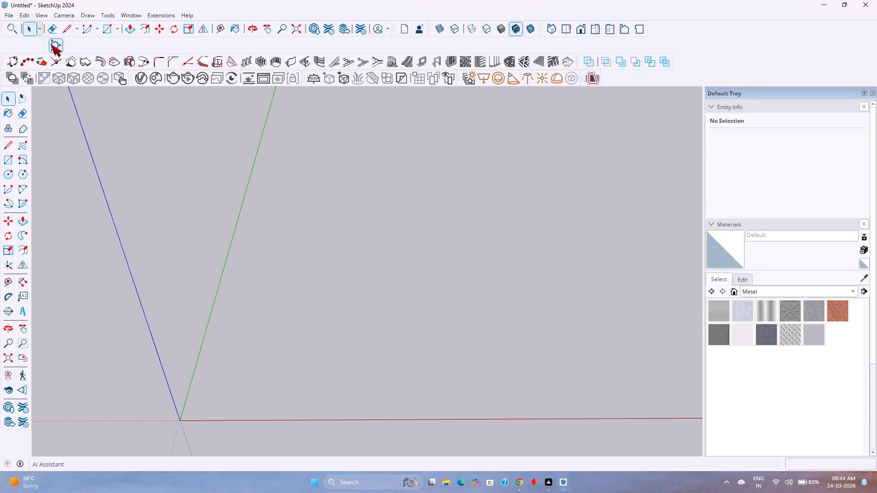
Dock the floating single-tool toolbar at the end of the top toolbar row.
drag(48, 43, 643, 27)
click(631, 63)
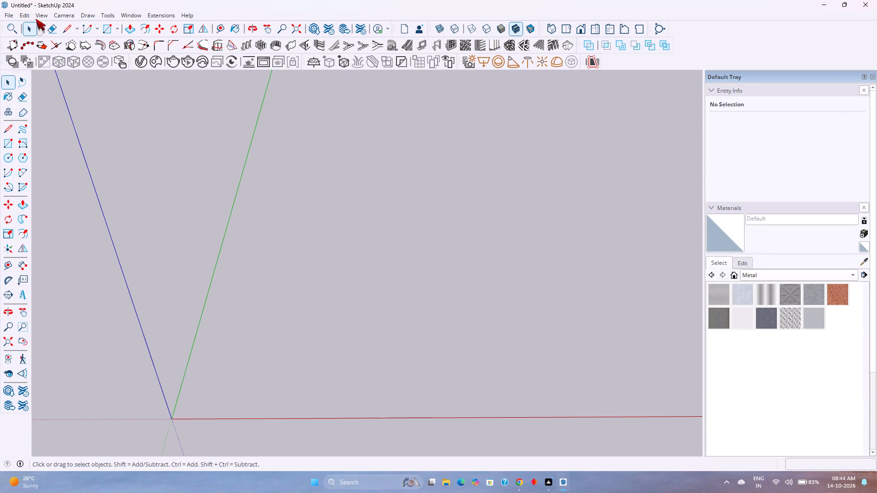
Draw a 40' by 60' rectangle on the ground plane beside the origin.
click(109, 27)
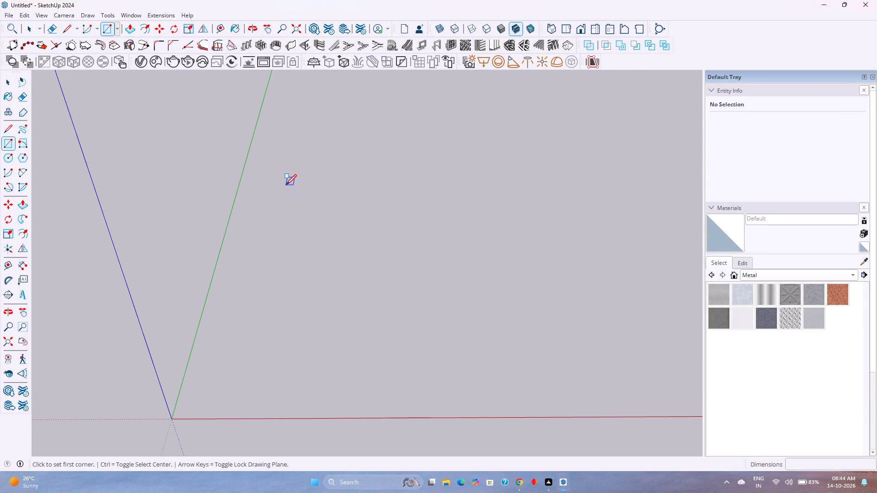
click(286, 187)
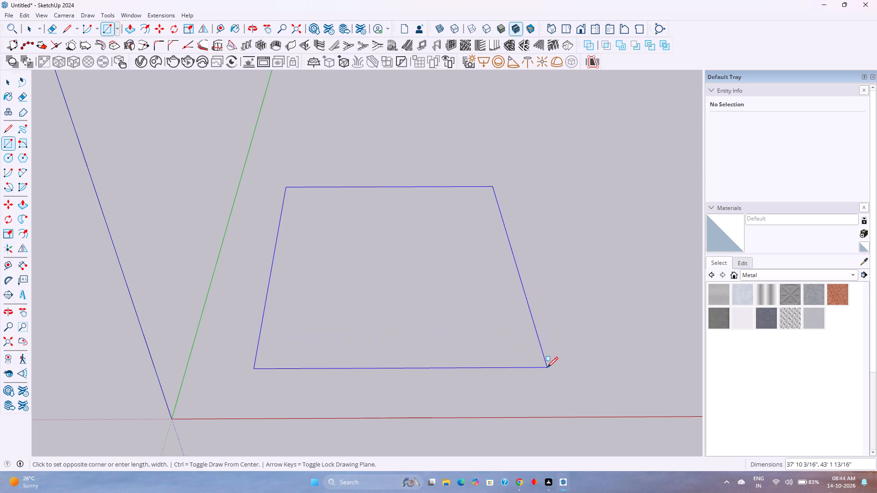
text(45)
key(apostrophe)
key(BackSpace)
key(BackSpace)
text(0',)
text(60')
key(Return)
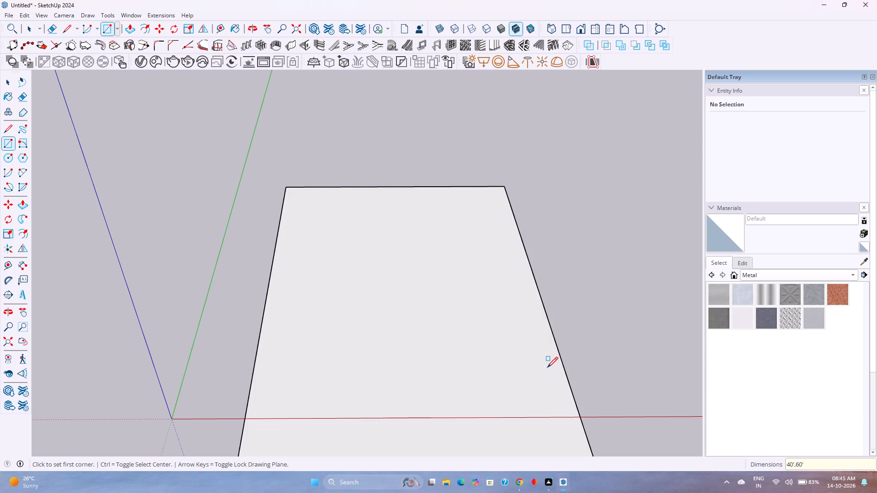
key(space)
Move the whole rectangle with its edges back along the green axis, clear of the red axis.
scroll(547, 367, down, 7)
click(568, 420)
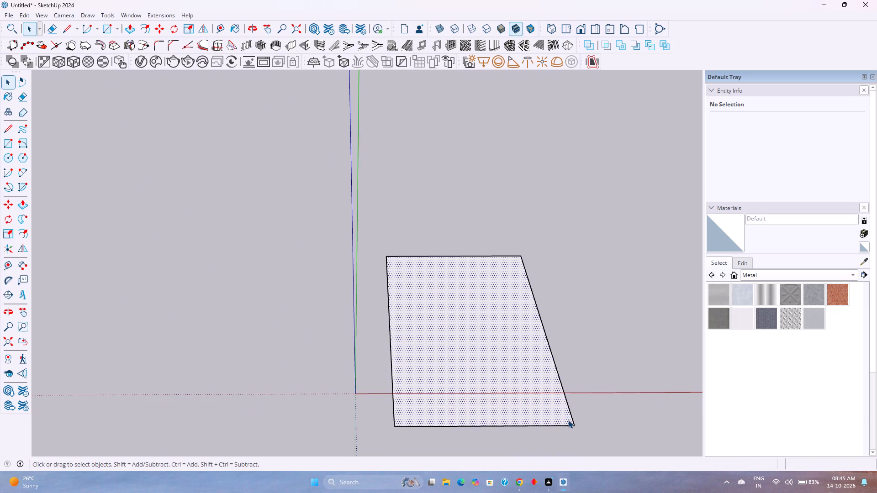
double_click(555, 420)
key(m)
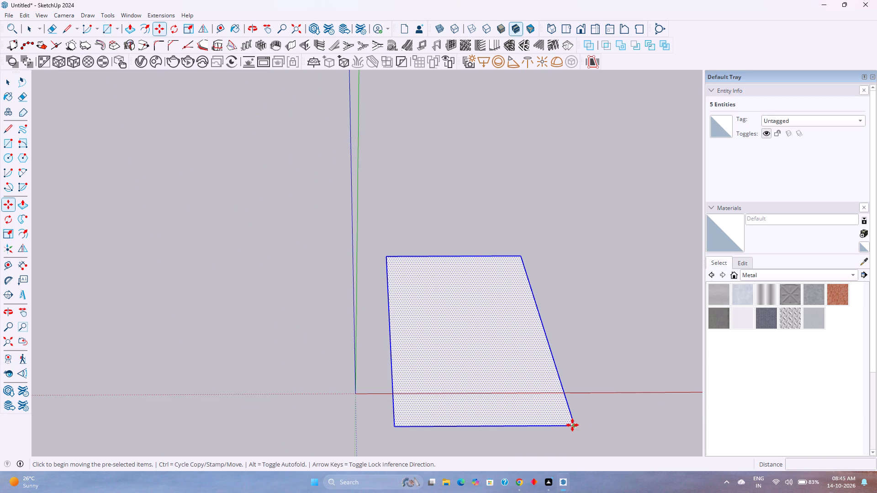
click(573, 425)
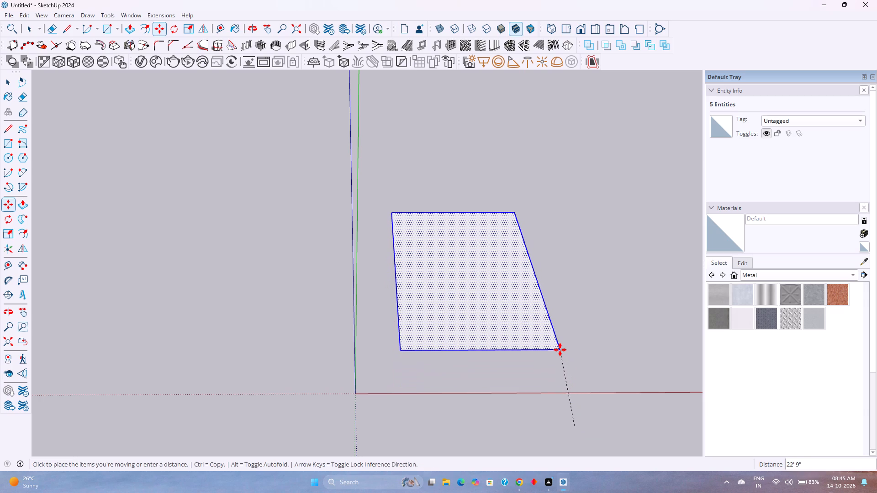
key(Left)
click(560, 350)
key(space)
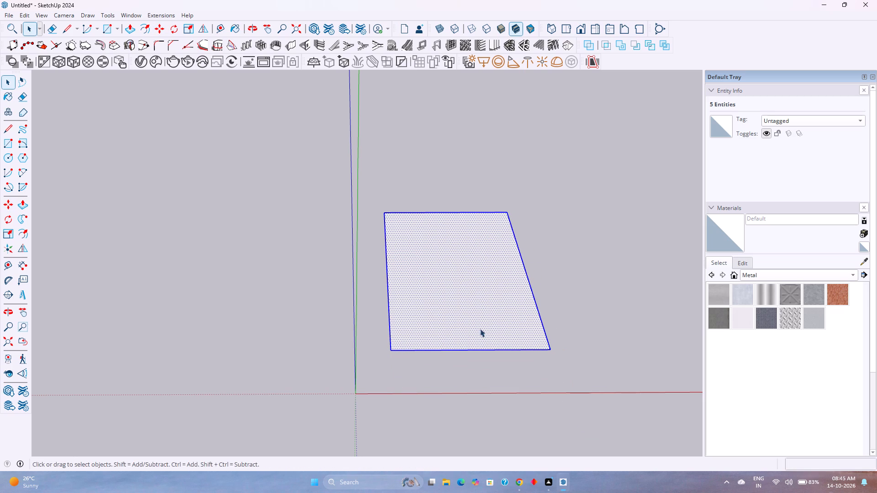
Offset the rectangle's outline 9" inward to form a narrow border strip.
middle_drag(481, 327, 478, 391)
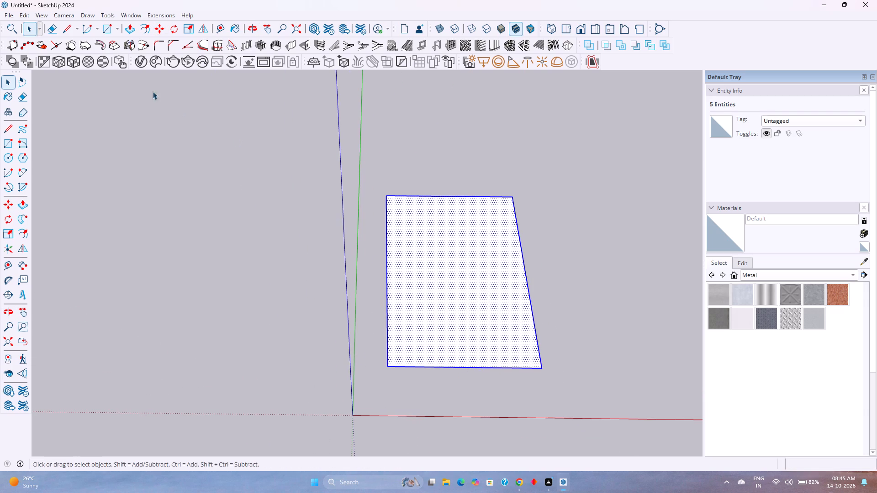
click(145, 25)
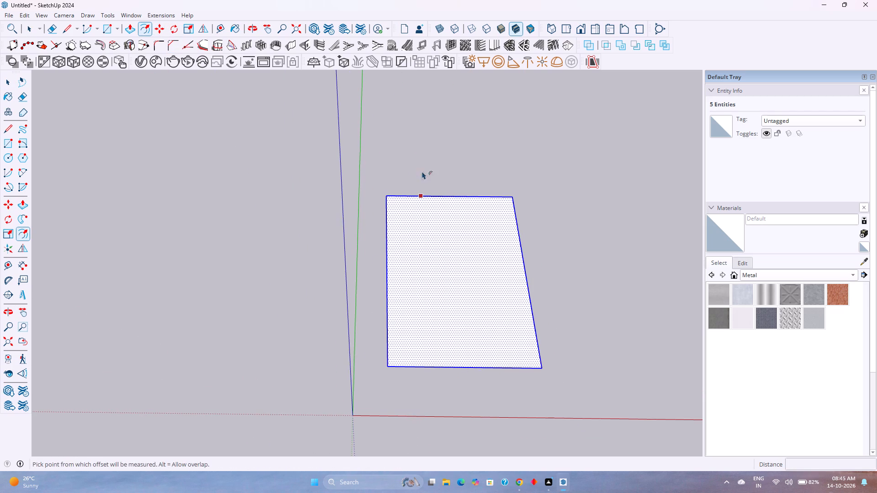
click(449, 202)
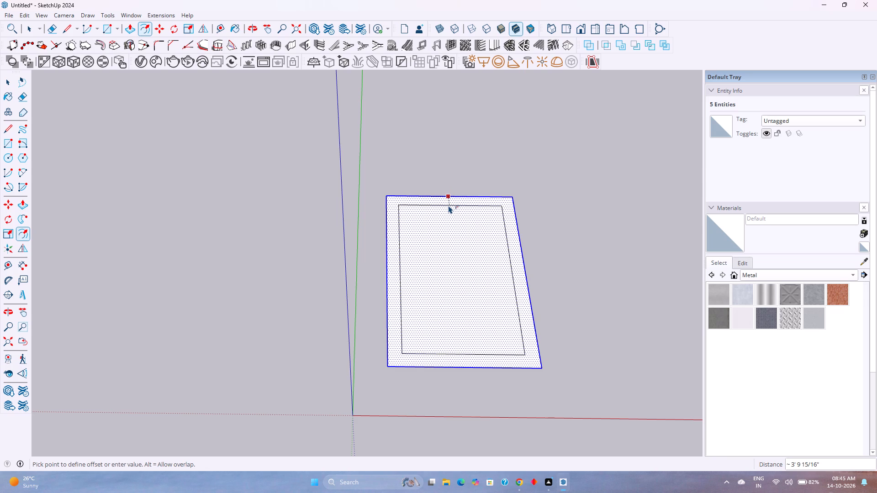
key(9)
key(Return)
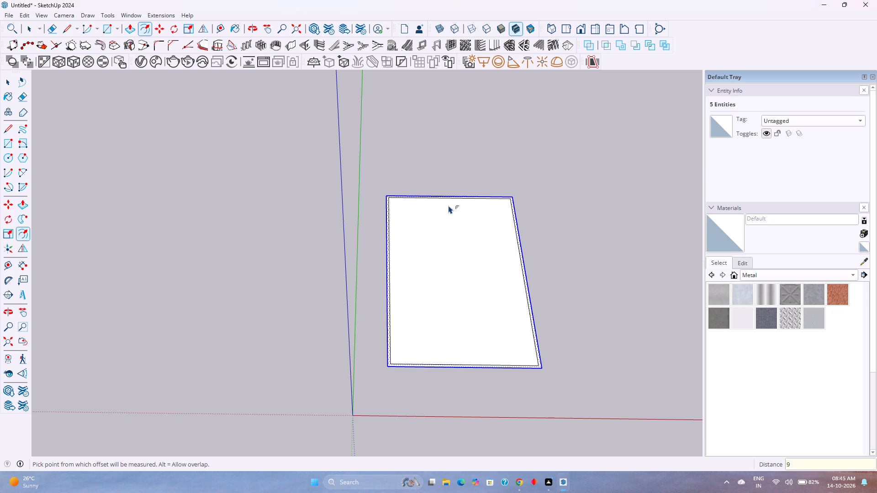
key(space)
Group the narrow border face together with its bounding edges.
scroll(452, 349, up, 6)
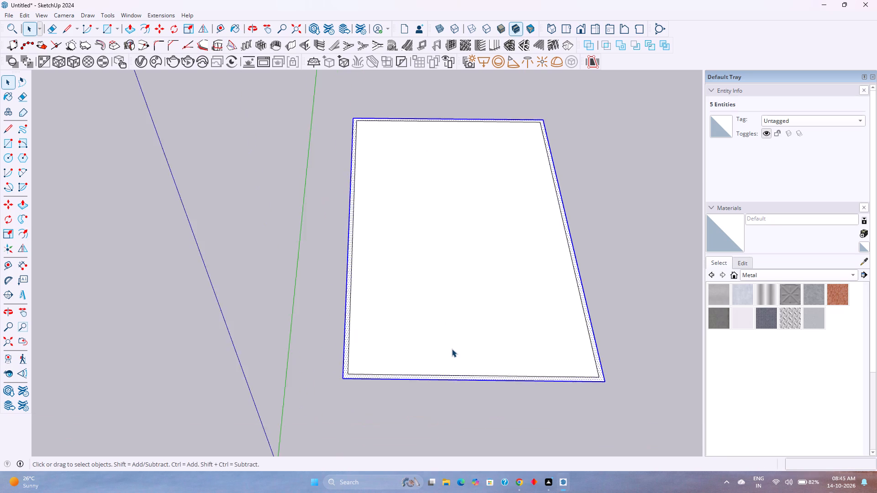
scroll(452, 349, up, 3)
scroll(105, 398, up, 3)
scroll(486, 368, up, 3)
scroll(327, 386, up, 1)
double_click(317, 393)
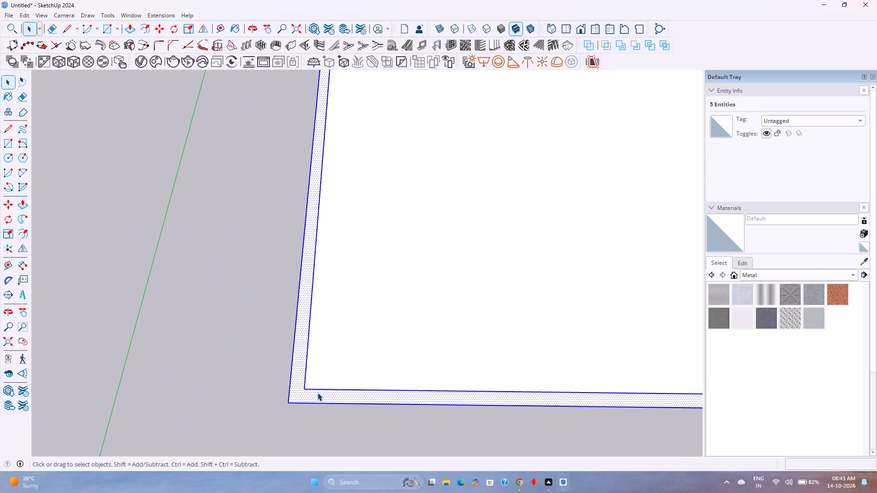
right_click(317, 393)
click(346, 226)
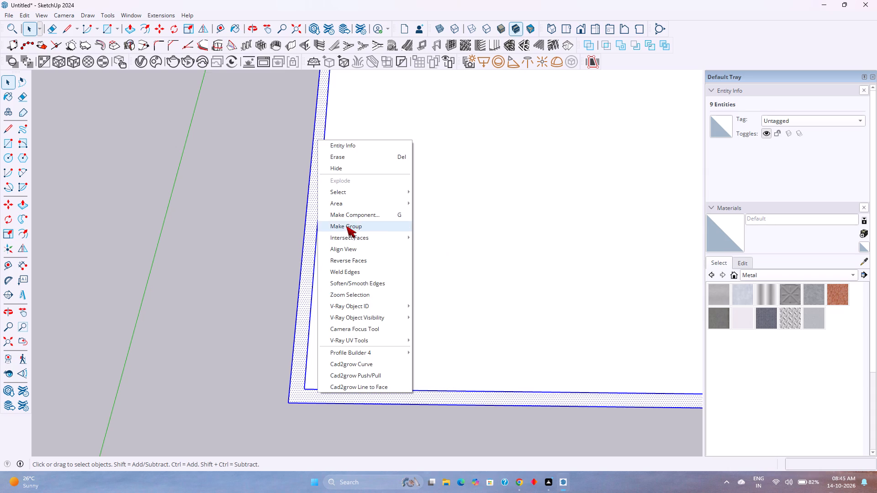
Group the large inner face together with its bounding edges.
double_click(372, 314)
right_click(372, 314)
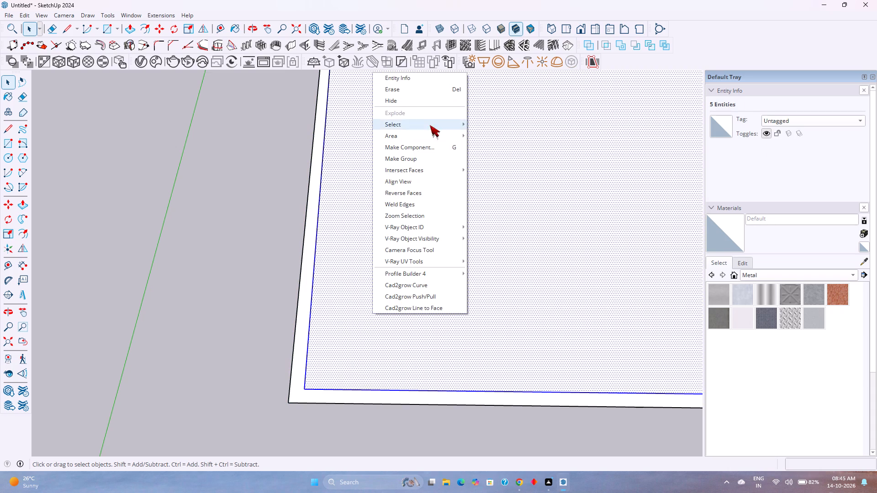
click(427, 163)
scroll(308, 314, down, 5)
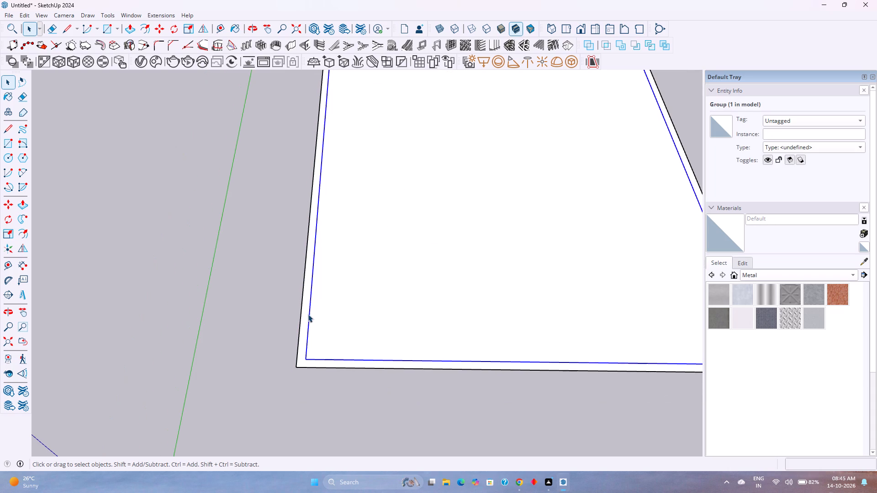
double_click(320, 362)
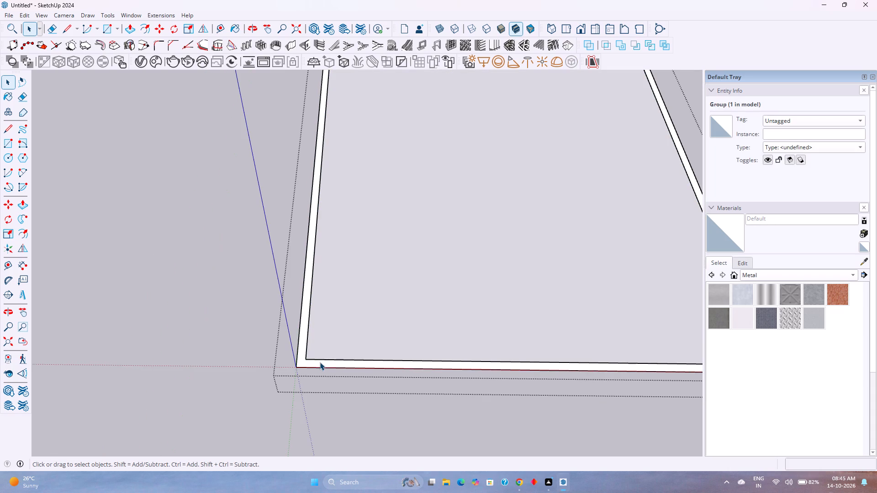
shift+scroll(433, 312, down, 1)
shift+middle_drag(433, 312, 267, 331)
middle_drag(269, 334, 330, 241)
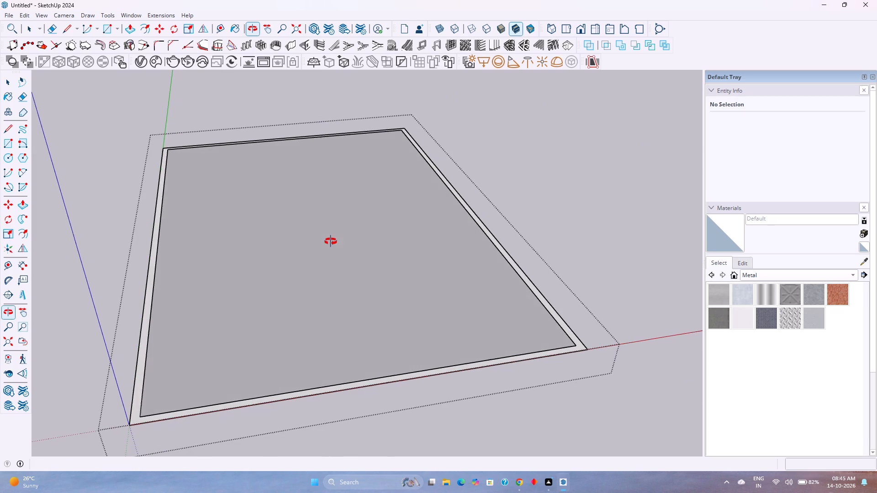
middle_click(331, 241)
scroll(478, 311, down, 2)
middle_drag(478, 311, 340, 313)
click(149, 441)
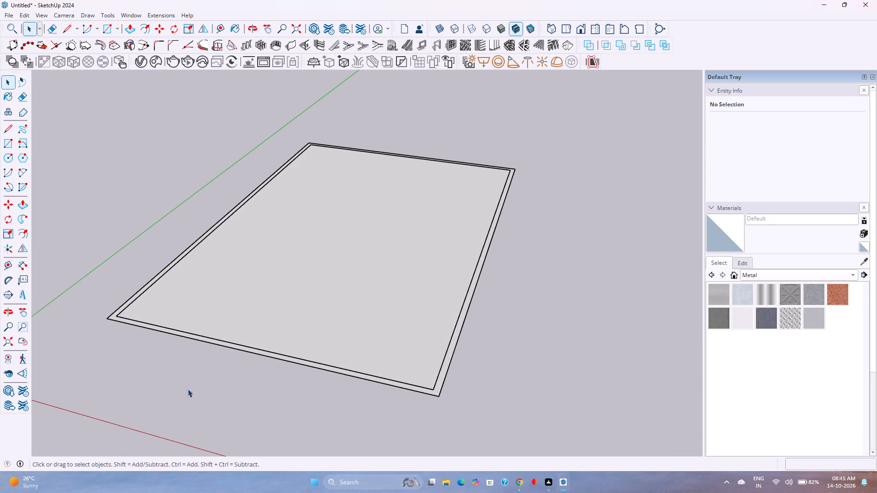
Cut the inner face group and paste it inside the border group, aligned to the border's inner corner.
click(268, 315)
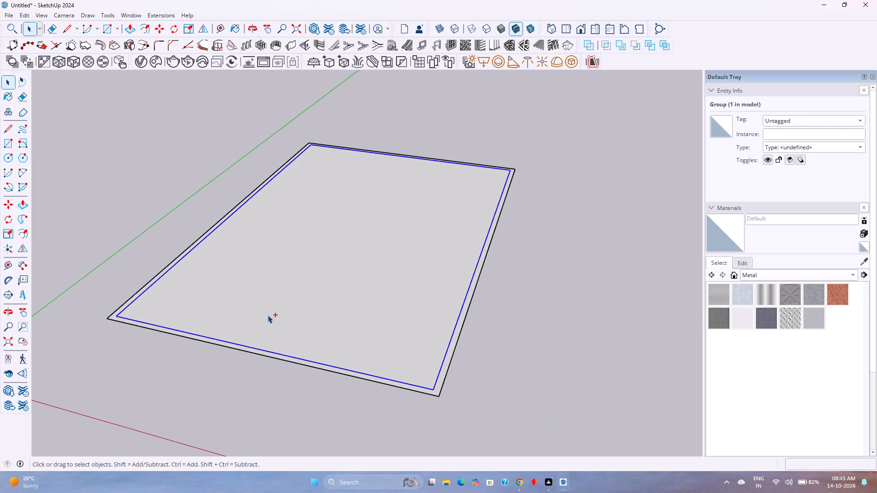
key(ctrl+x)
double_click(248, 350)
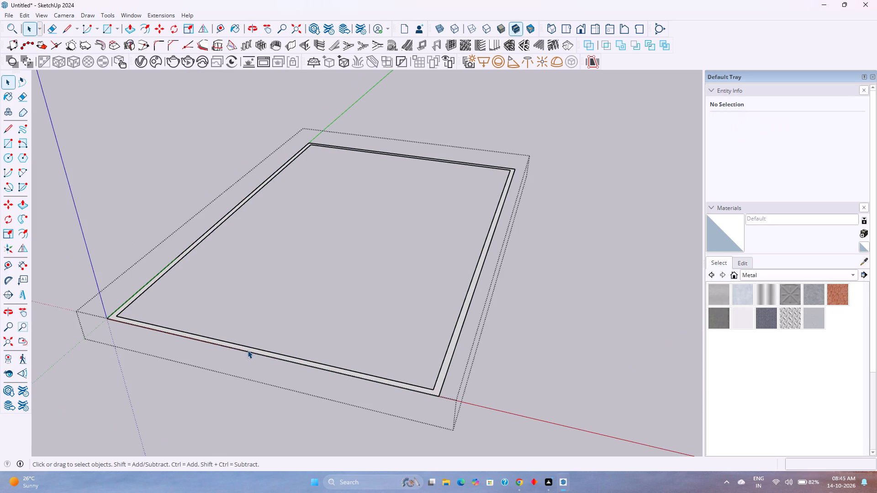
key(ctrl+v)
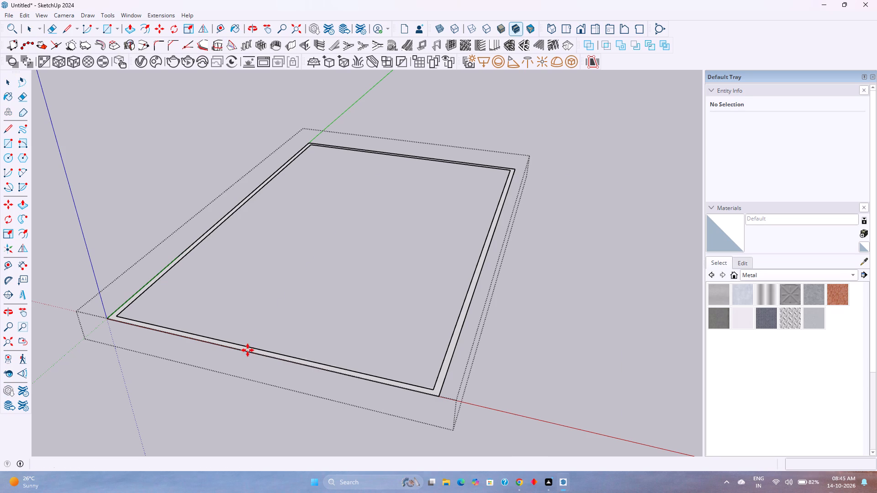
click(119, 315)
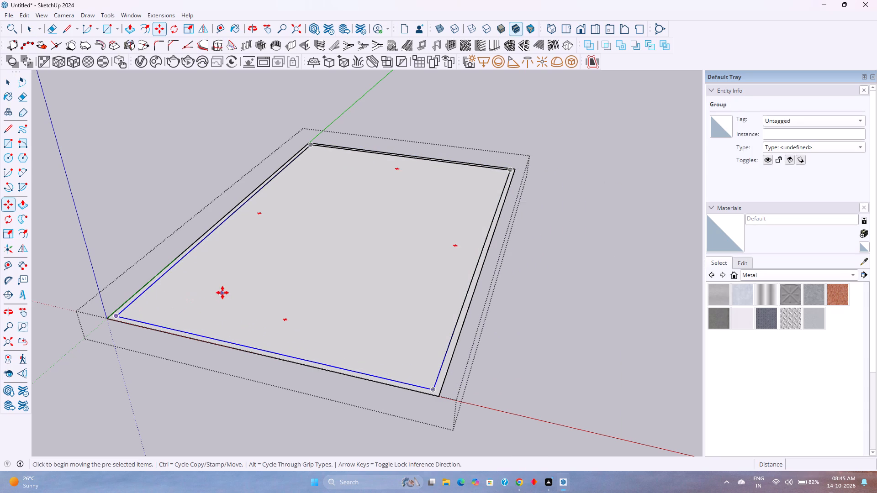
key(space)
click(645, 340)
Open the border group and push/pull its strip face up 5' to raise the perimeter walls.
middle_drag(448, 336, 471, 357)
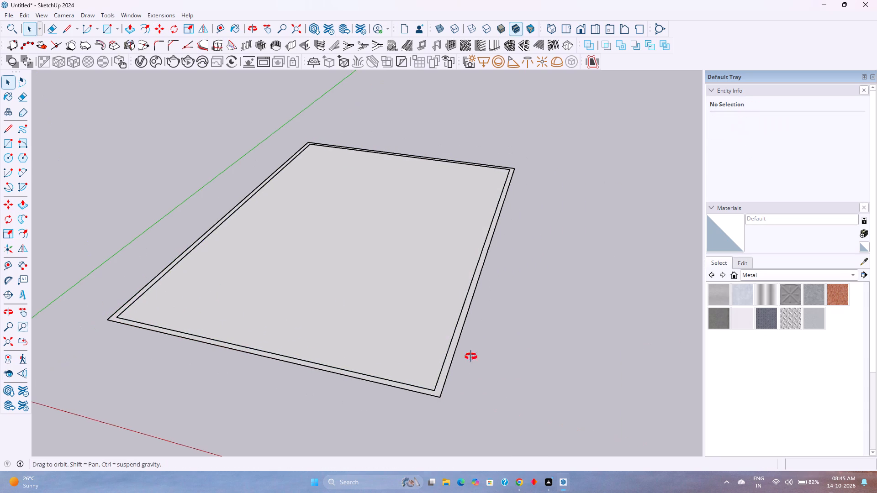
middle_drag(471, 357, 511, 391)
click(466, 362)
double_click(466, 362)
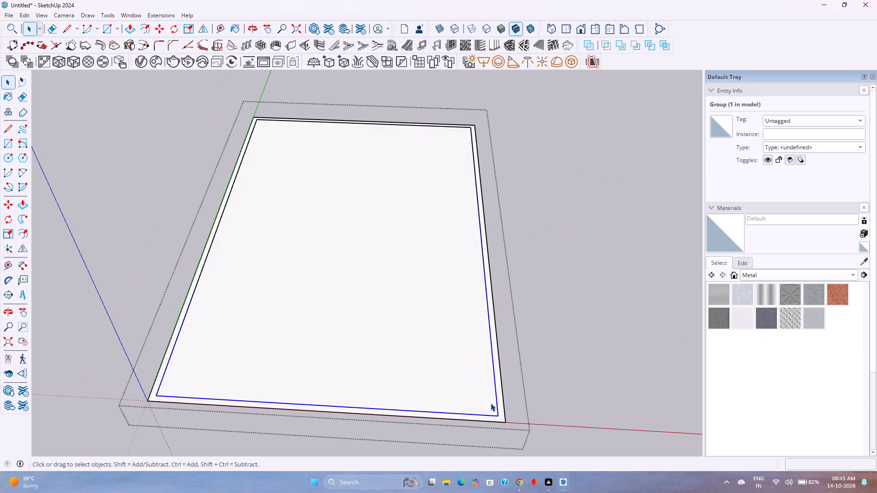
double_click(502, 415)
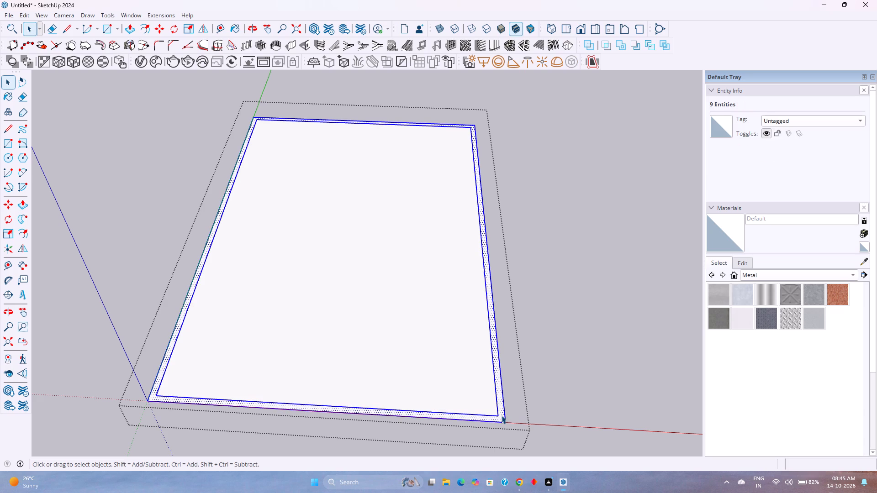
middle_drag(576, 407, 556, 378)
middle_click(556, 378)
click(409, 352)
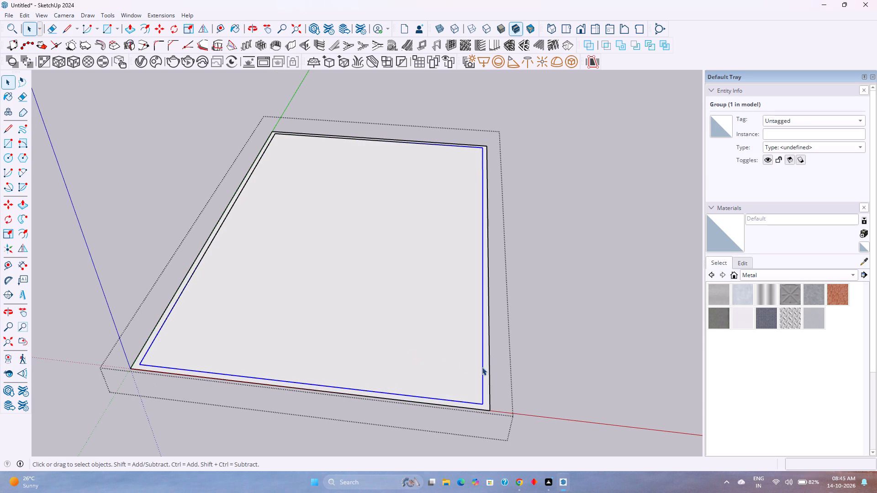
double_click(445, 358)
key(Escape)
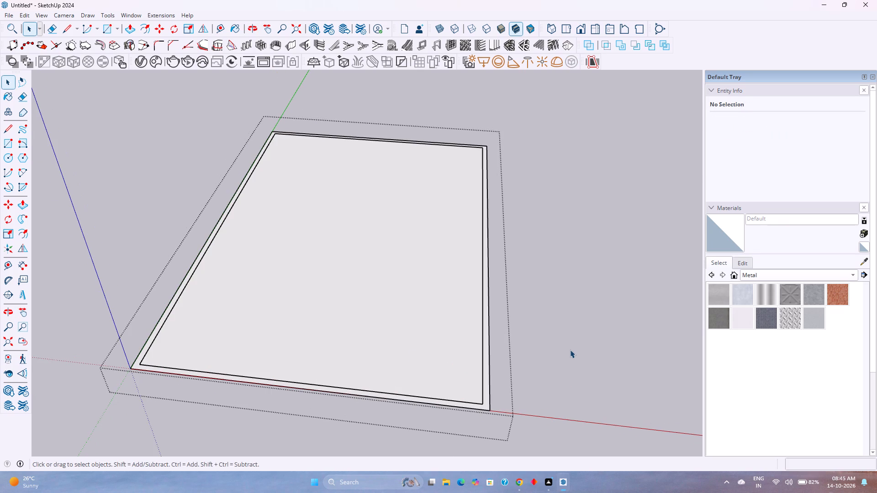
double_click(486, 405)
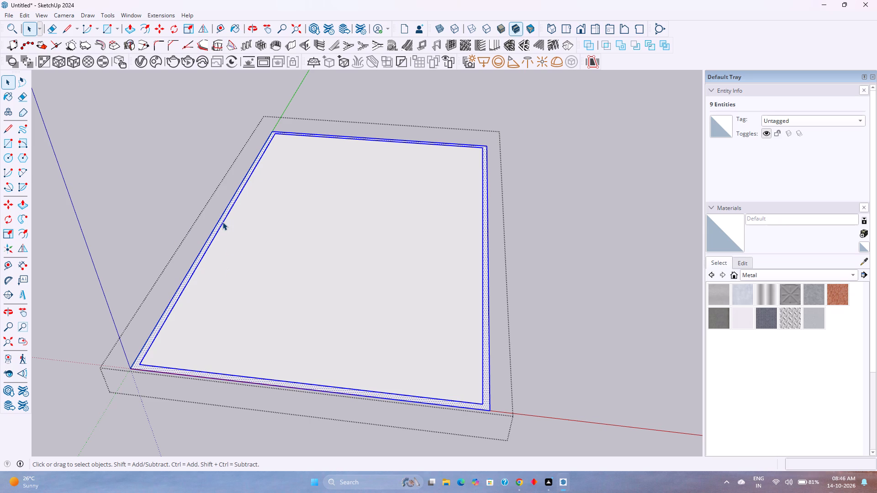
key(p)
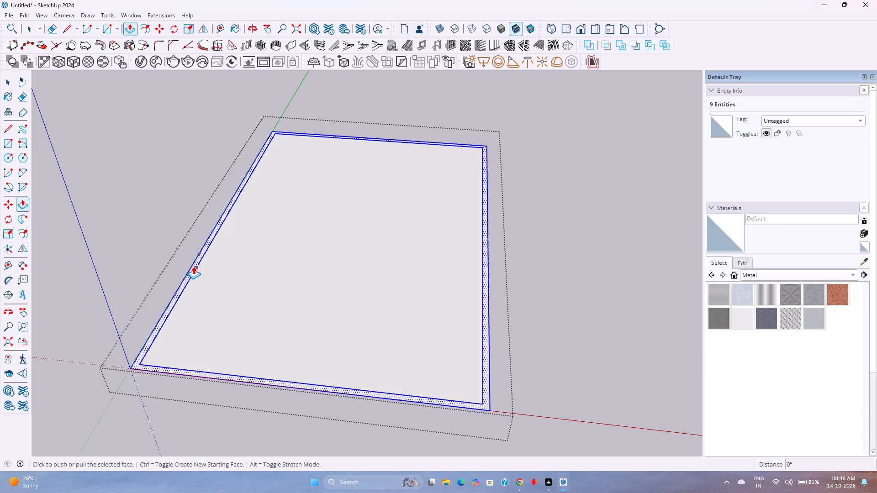
click(193, 266)
text(5')
key(Return)
key(space)
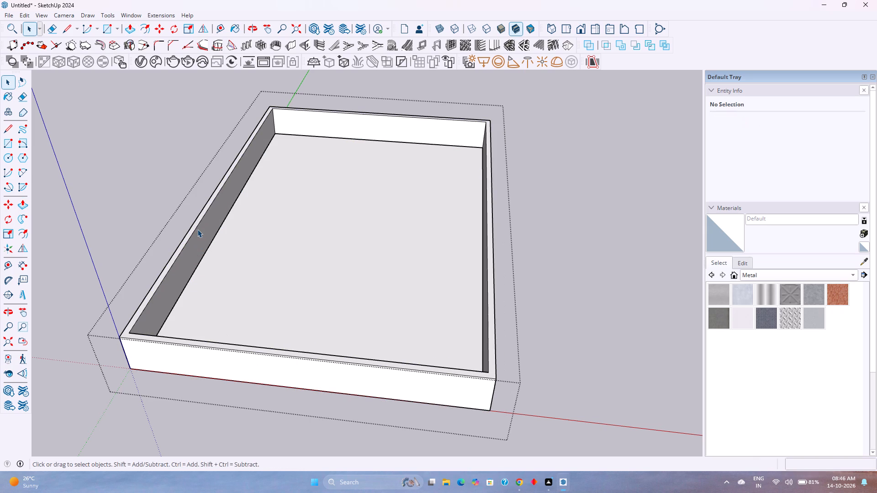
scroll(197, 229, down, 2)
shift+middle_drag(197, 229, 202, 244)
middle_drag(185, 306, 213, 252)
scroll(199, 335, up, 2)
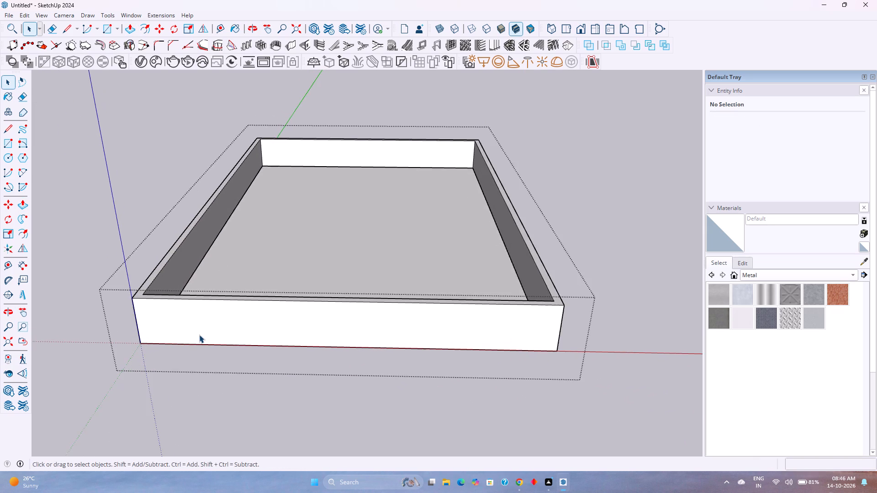
Place a vertical guide on the front wall face, 5' from the wall's vertical edge at the origin.
scroll(199, 335, up, 3)
middle_drag(201, 329, 211, 244)
middle_click(211, 244)
scroll(180, 336, up, 3)
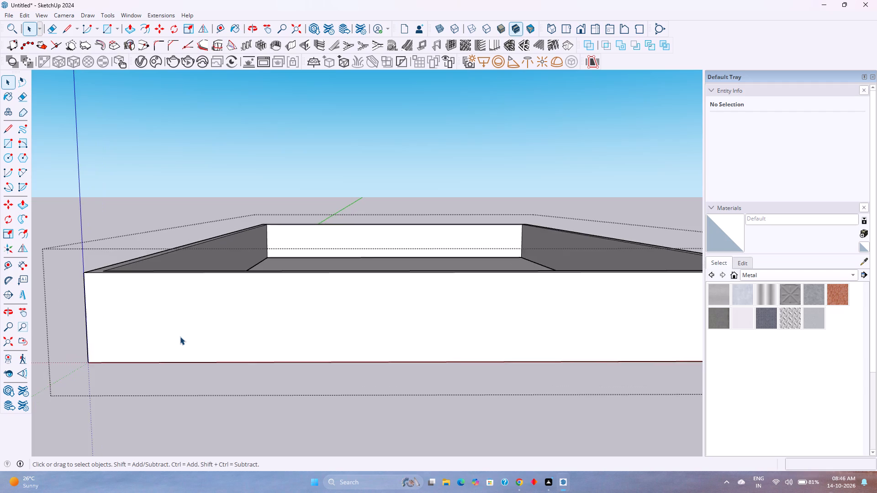
middle_drag(180, 336, 206, 279)
scroll(206, 279, down, 2)
middle_drag(212, 282, 199, 296)
middle_click(199, 296)
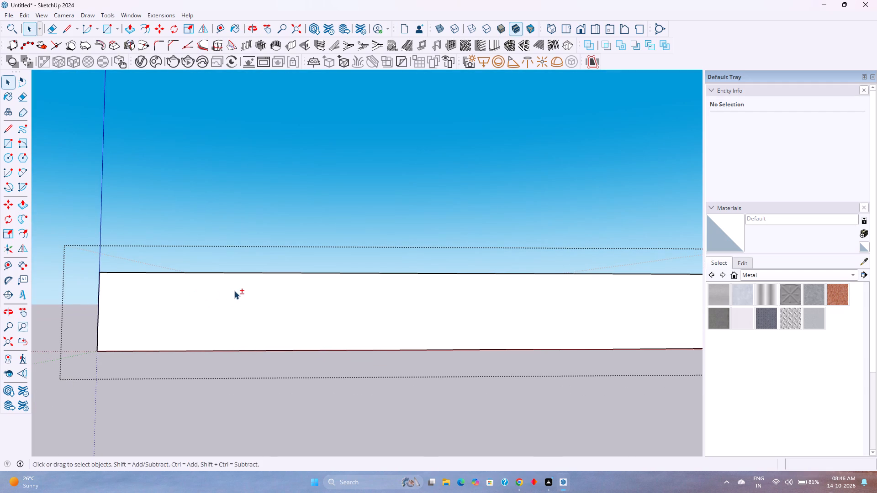
shift+middle_drag(238, 290, 233, 290)
scroll(233, 290, down, 1)
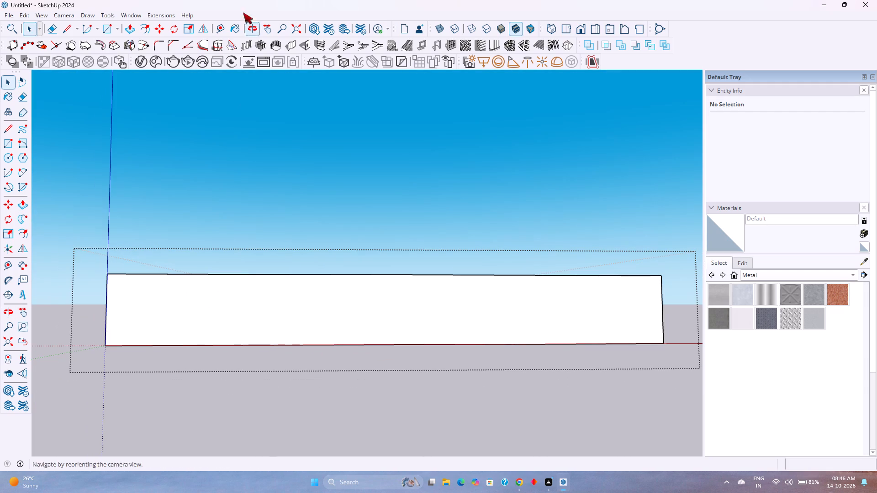
click(223, 27)
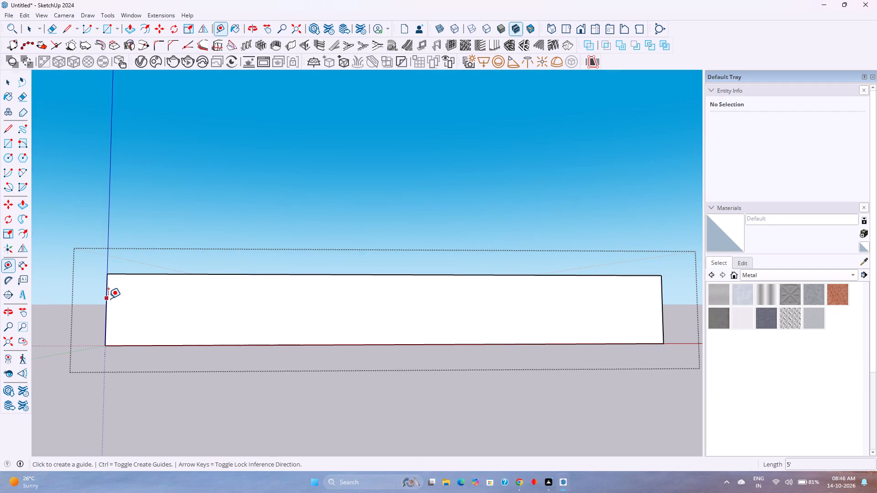
click(108, 299)
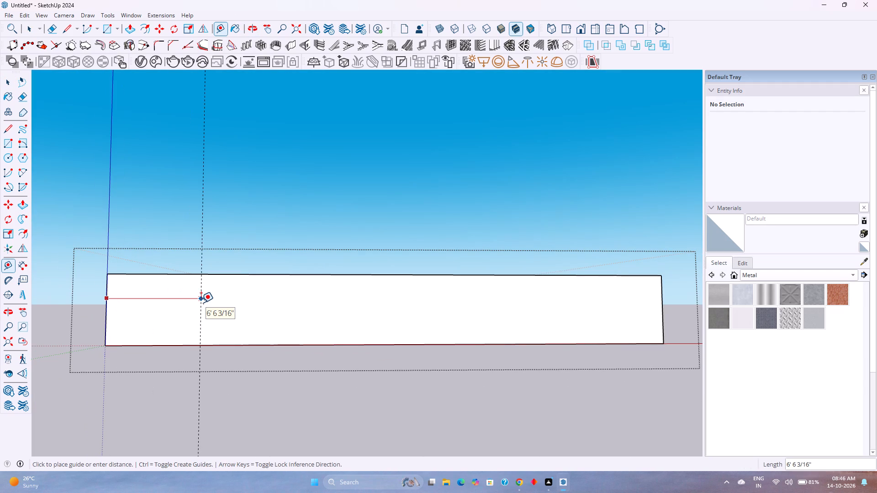
text(5')
key(Return)
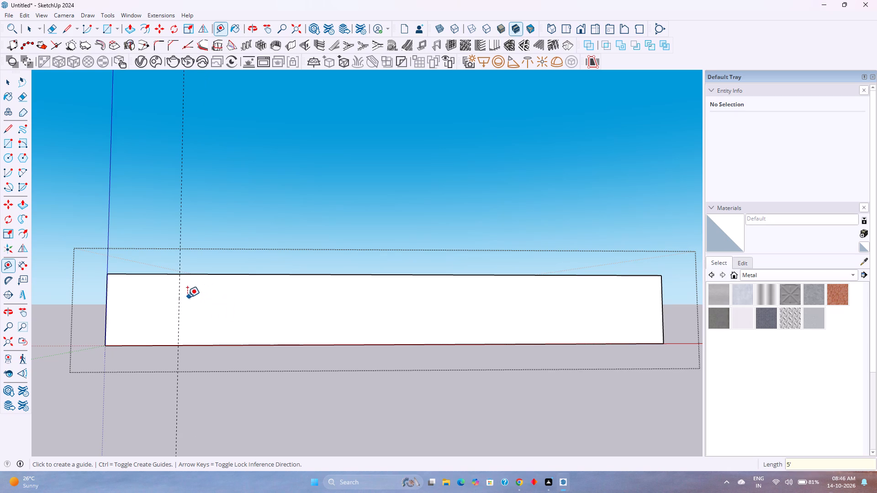
Add two more vertical guides across the front wall face, 8' beyond the first guide and another 16' beyond that.
click(178, 304)
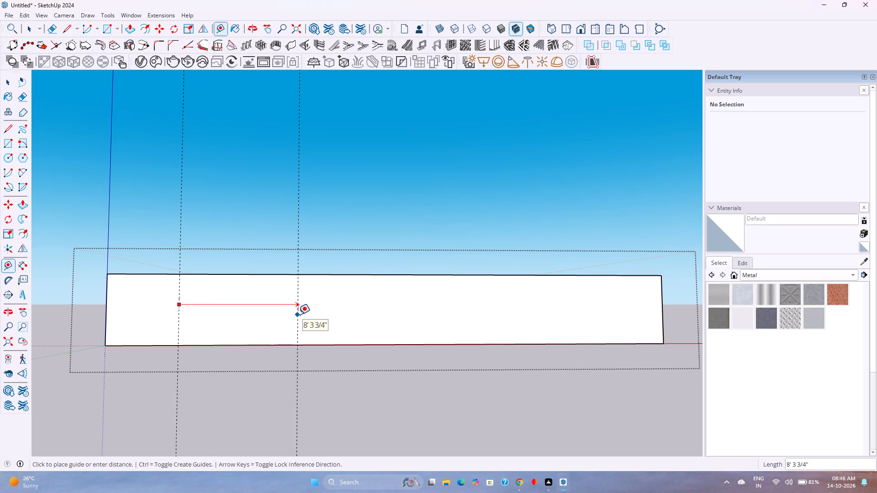
text(8')
key(Return)
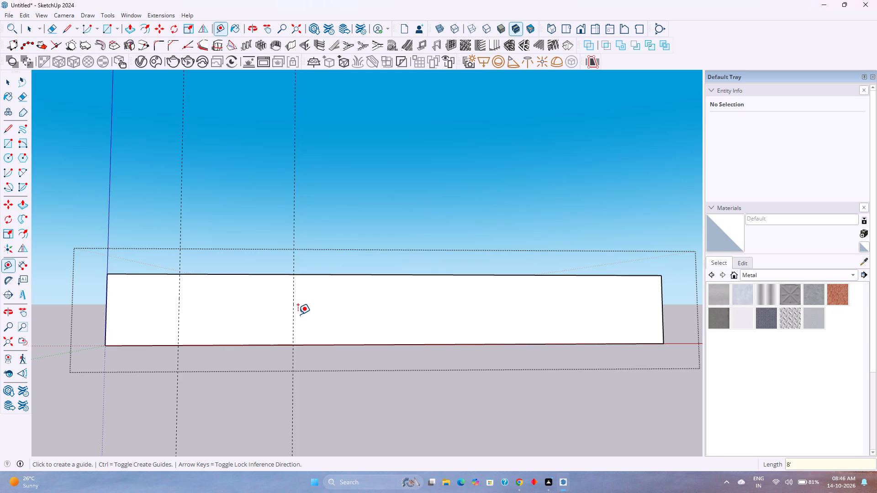
click(295, 318)
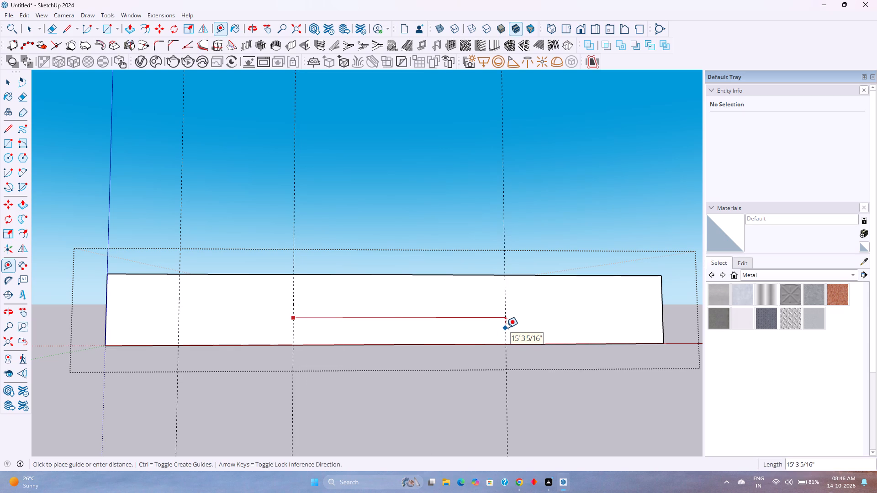
text(16')
key(Return)
key(space)
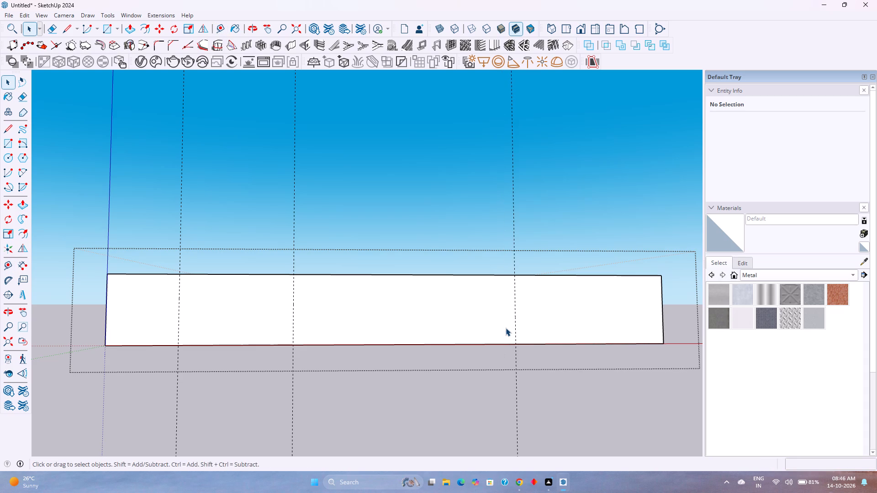
Push/pull the inner face of the long wall farthest from the origin inward 10' 3" to the third guide.
scroll(506, 325, down, 3)
middle_drag(506, 325, 507, 436)
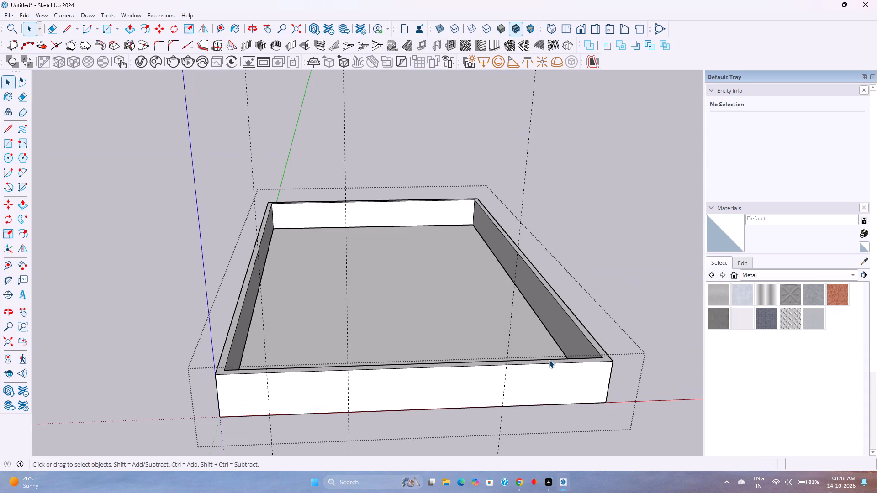
key(p)
click(566, 335)
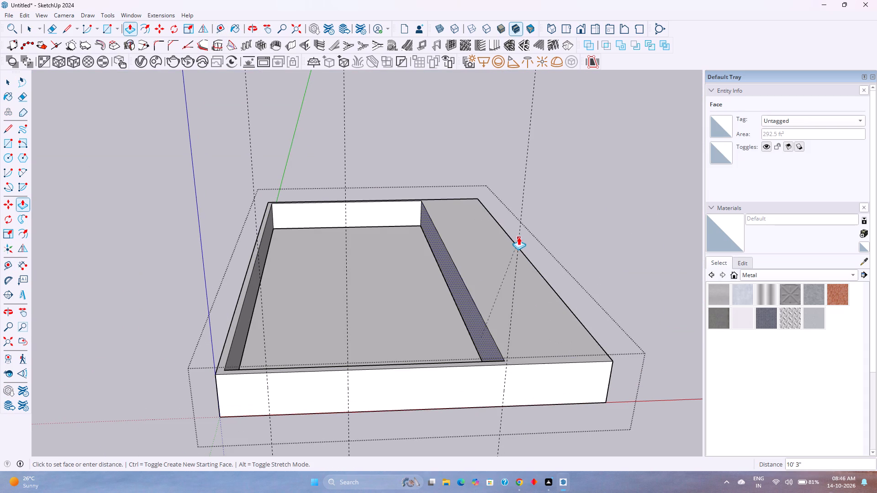
click(518, 234)
Push the outer face of that same long wall inward by 10'3".
middle_drag(518, 337, 487, 335)
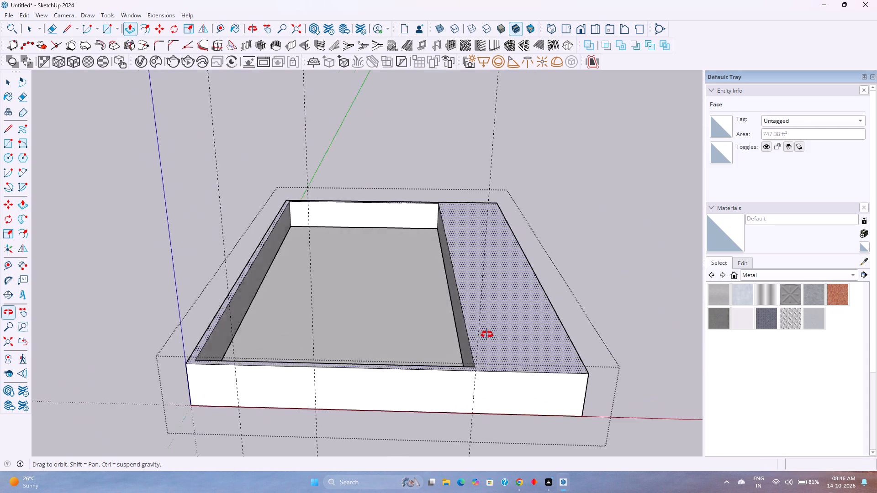
middle_drag(487, 335, 279, 325)
click(317, 386)
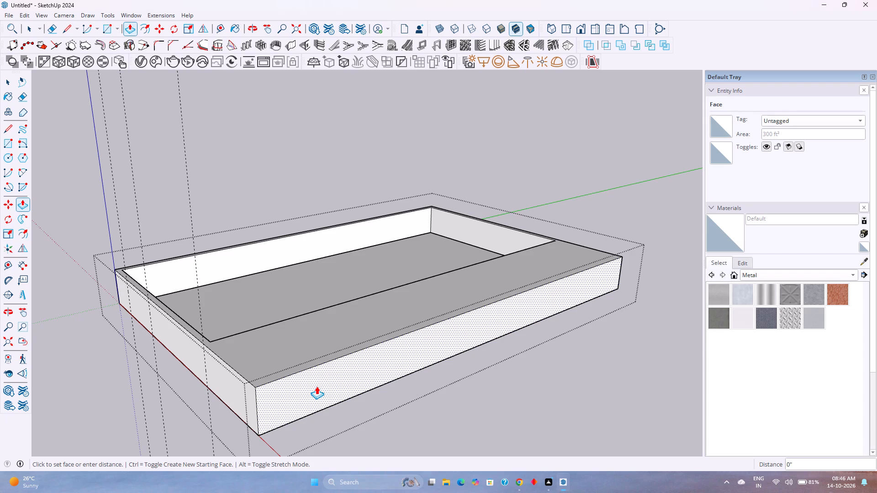
text(10'3")
key(Return)
key(space)
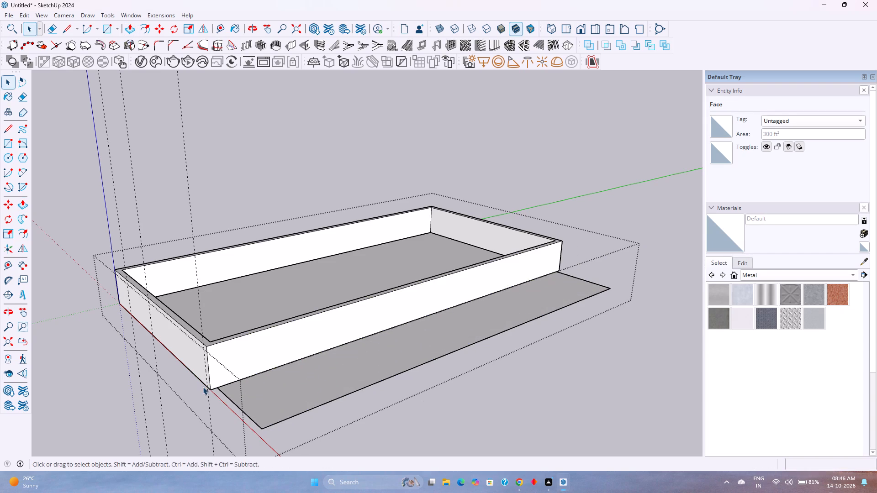
Scale the floor group along its width so its protruding side meets the inner face of the relocated long wall.
middle_drag(209, 388, 407, 411)
middle_click(407, 411)
middle_click(407, 411)
click(536, 357)
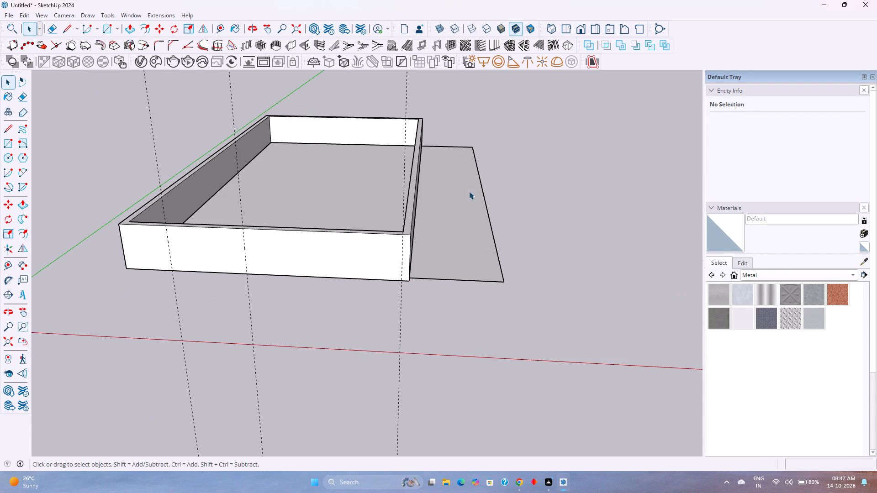
double_click(449, 207)
click(465, 197)
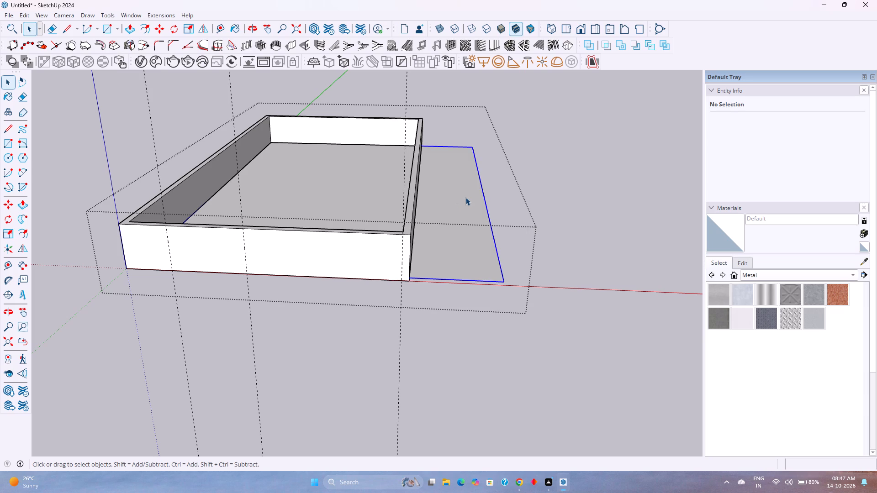
key(s)
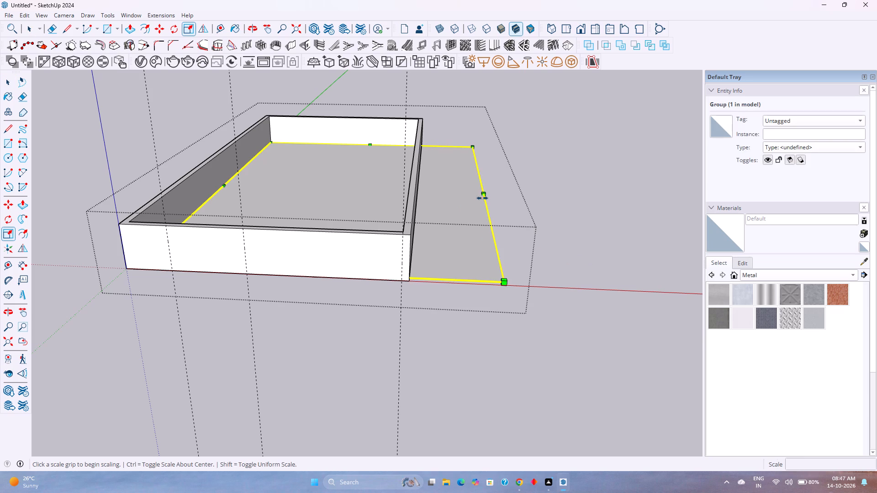
click(482, 195)
middle_drag(396, 193, 443, 214)
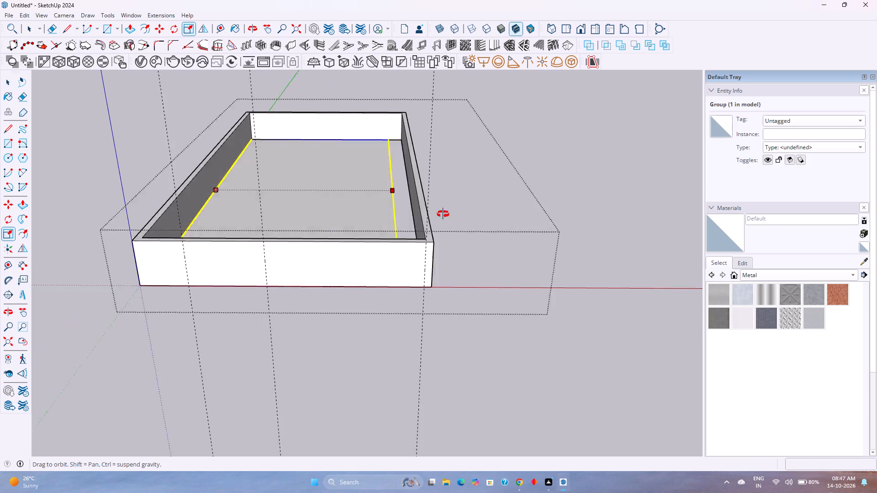
middle_drag(443, 214, 489, 231)
middle_click(490, 231)
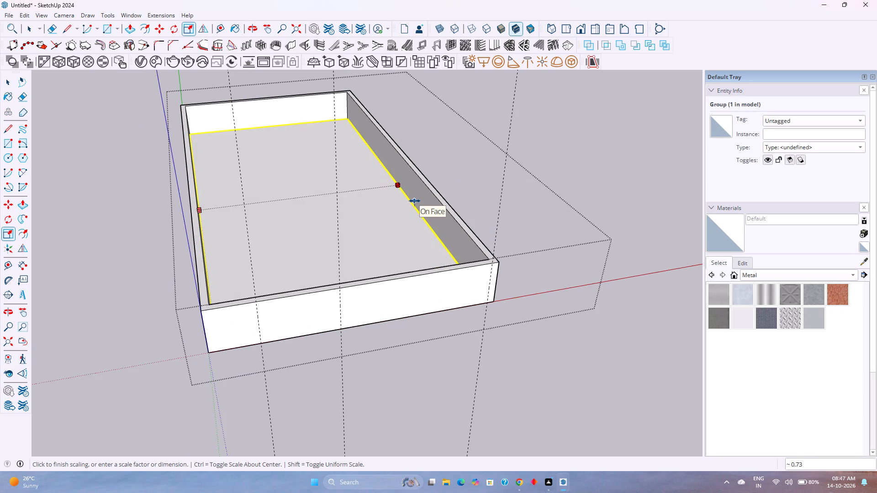
click(413, 207)
key(space)
click(552, 236)
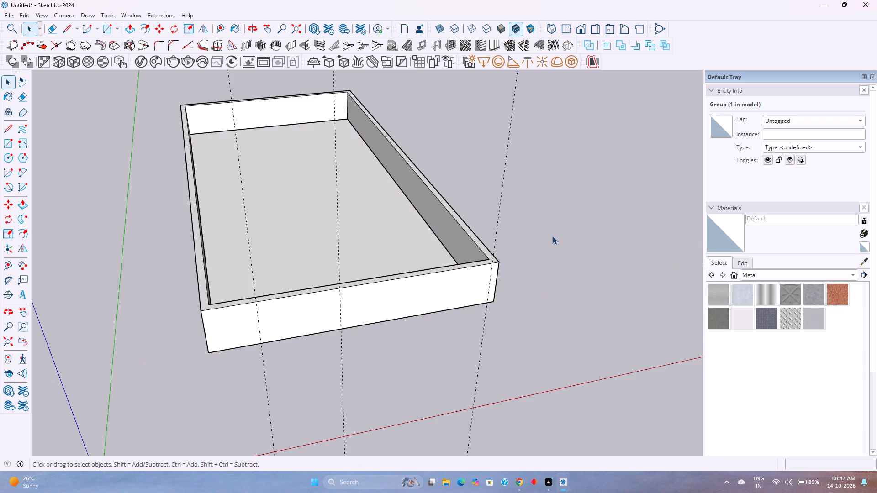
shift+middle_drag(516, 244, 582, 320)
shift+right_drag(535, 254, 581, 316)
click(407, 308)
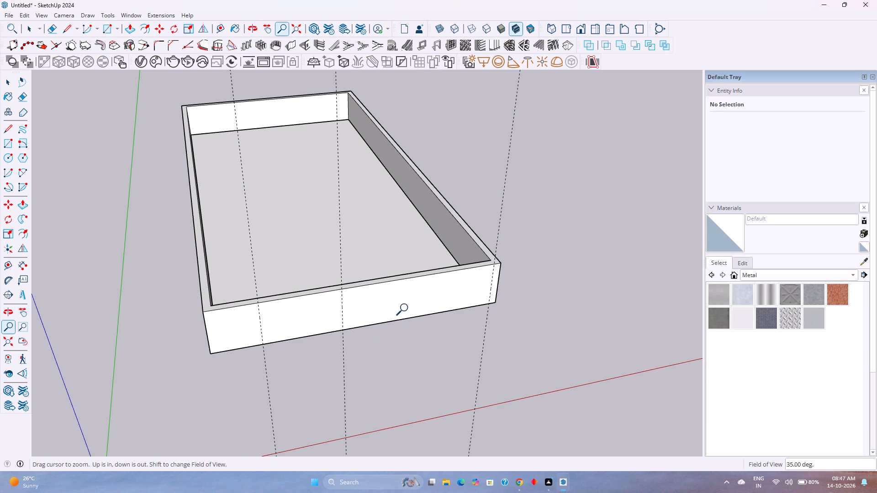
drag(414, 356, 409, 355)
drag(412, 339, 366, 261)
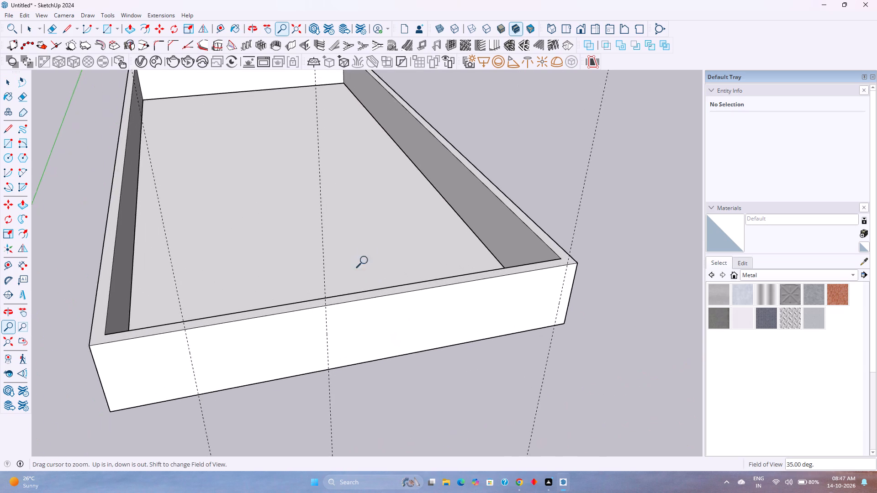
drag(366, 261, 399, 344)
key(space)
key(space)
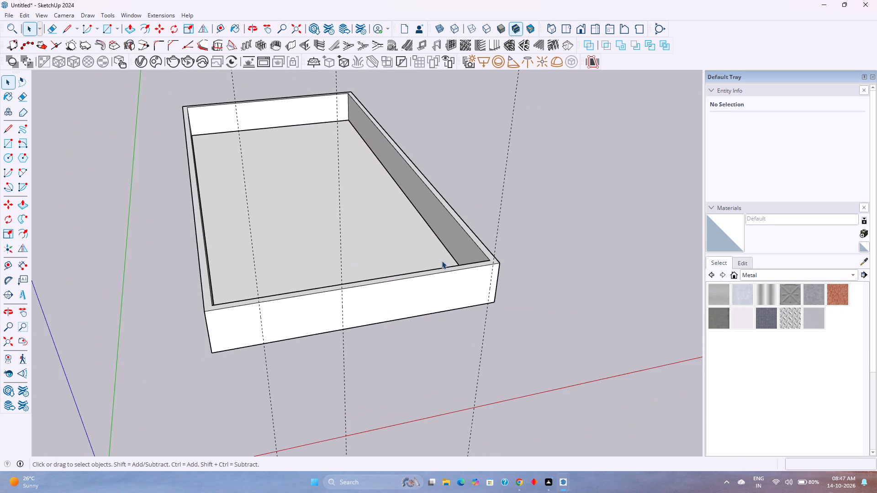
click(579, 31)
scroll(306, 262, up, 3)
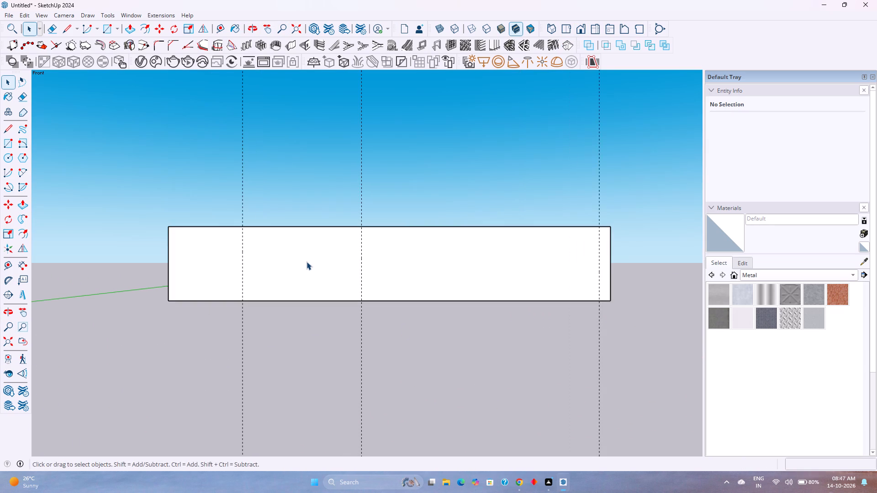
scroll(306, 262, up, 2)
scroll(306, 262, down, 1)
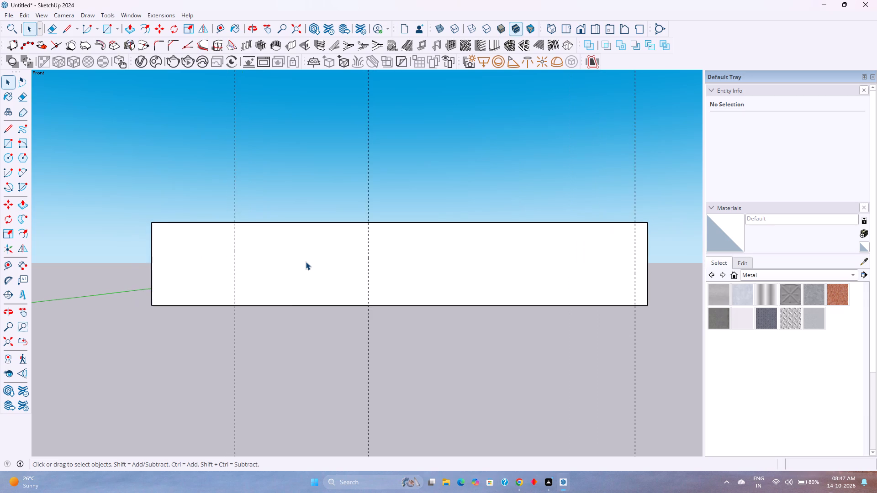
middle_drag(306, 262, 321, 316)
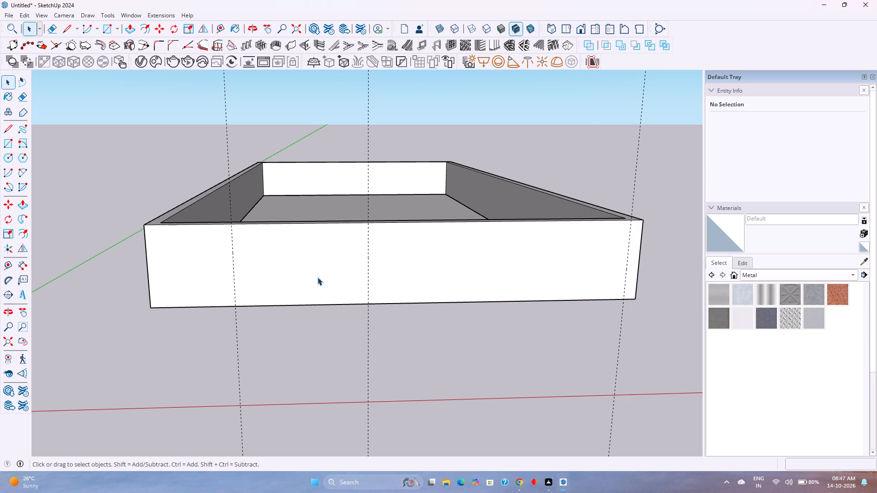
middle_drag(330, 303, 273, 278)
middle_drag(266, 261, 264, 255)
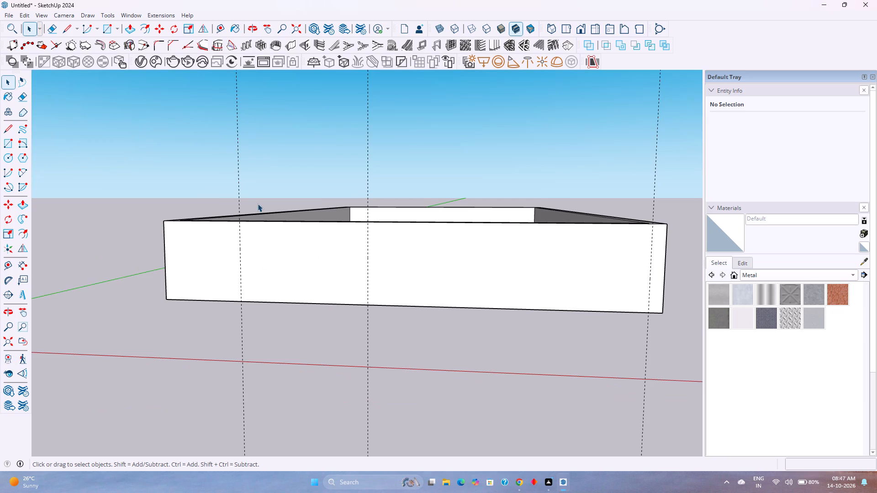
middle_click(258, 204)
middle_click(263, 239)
Move the whole perimeter wall group up 1' along the blue axis.
click(189, 265)
key(m)
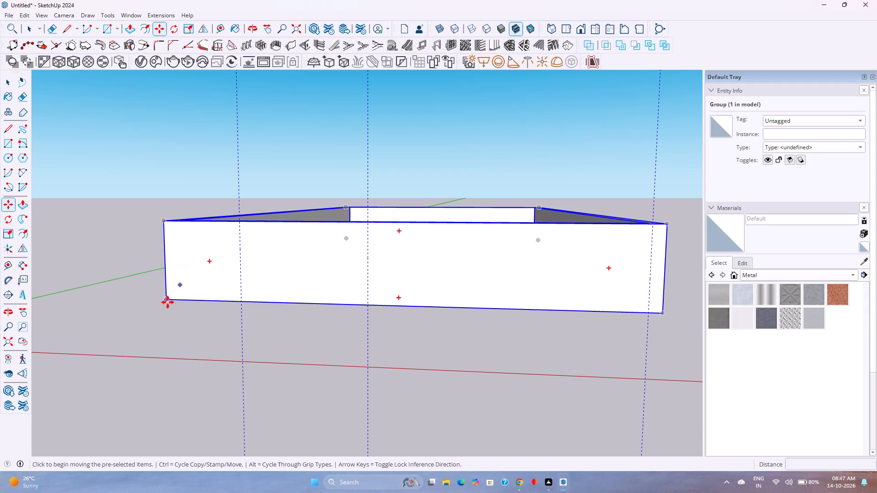
click(164, 298)
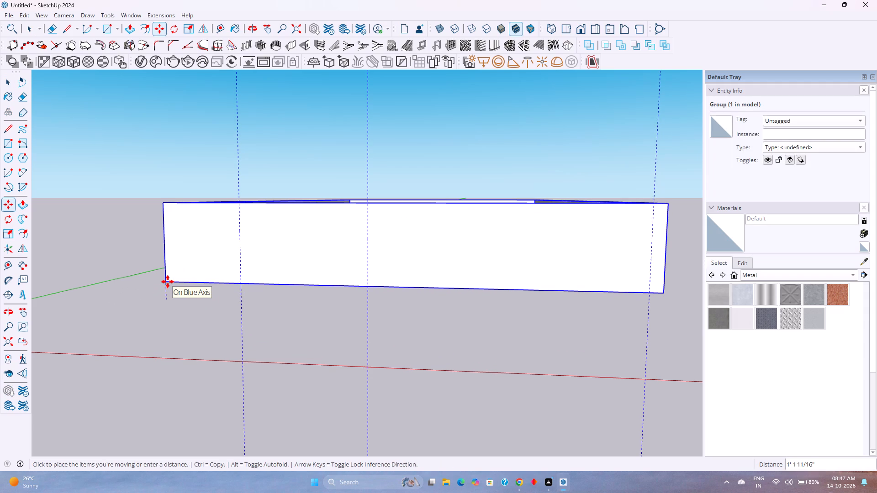
key(Up)
text(1')
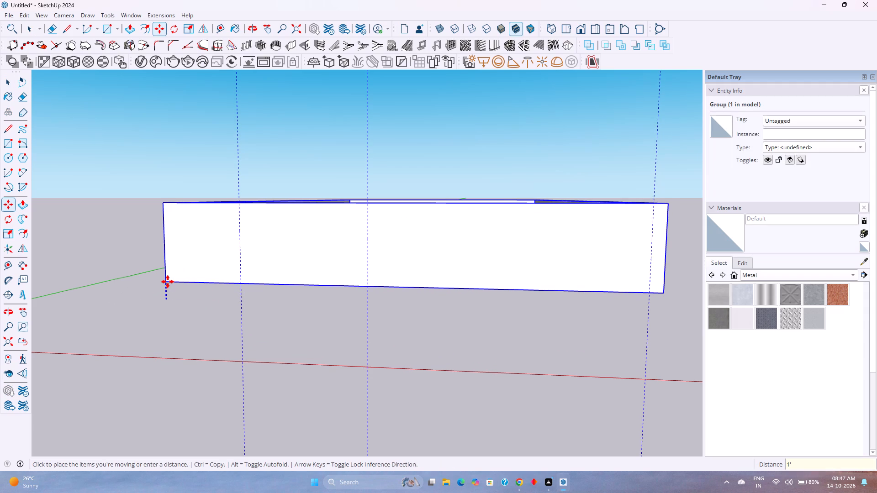
key(Return)
key(space)
Open the floor group for editing and push/pull its face 1' down into a slab beneath the perimeter wall.
middle_drag(243, 302, 242, 320)
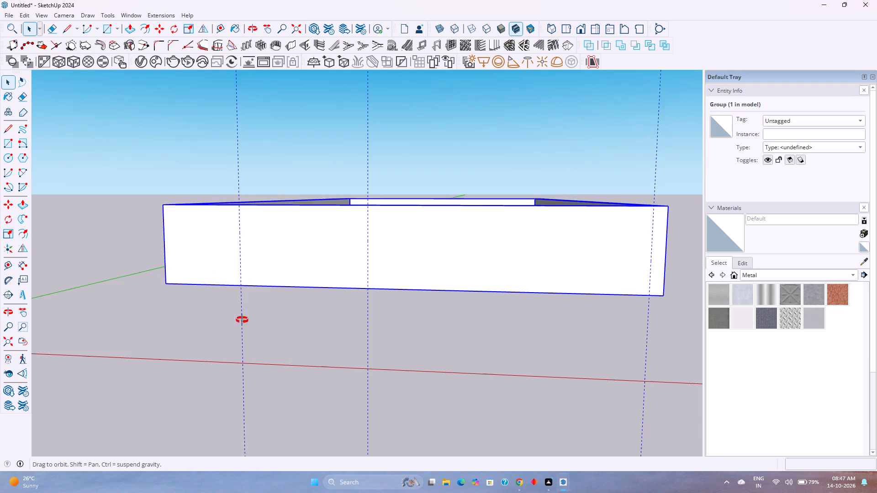
middle_drag(242, 320, 226, 382)
middle_click(226, 382)
key(Escape)
double_click(341, 186)
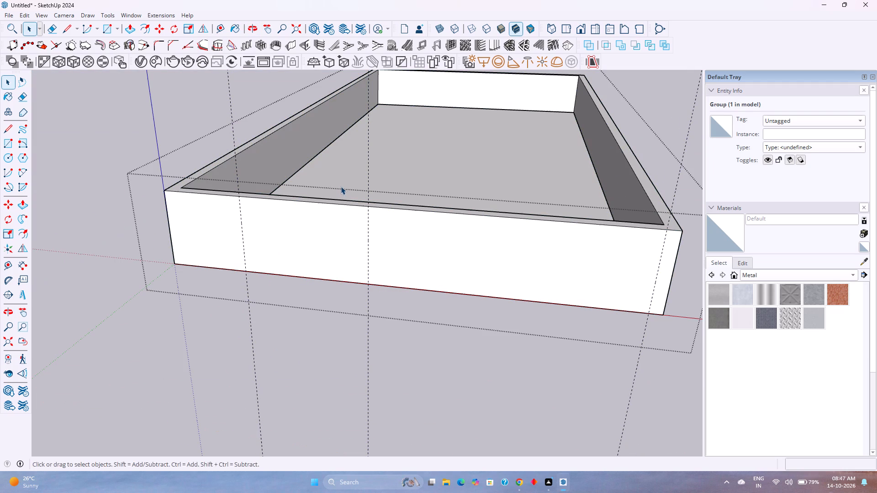
shift+middle_drag(547, 173, 481, 249)
click(477, 249)
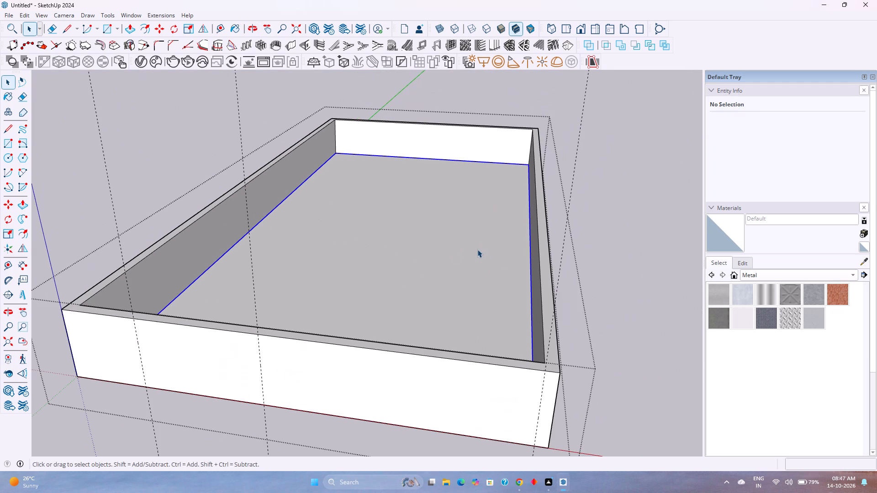
double_click(419, 249)
key(p)
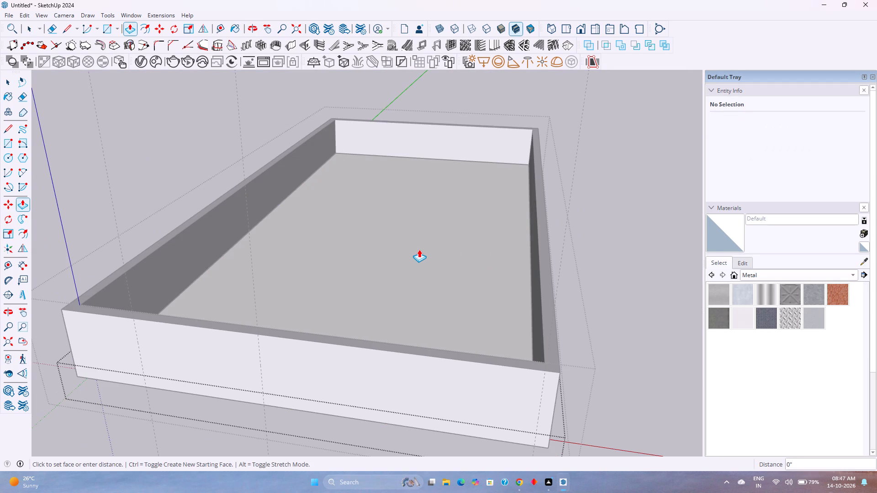
click(419, 249)
text(1')
key(Return)
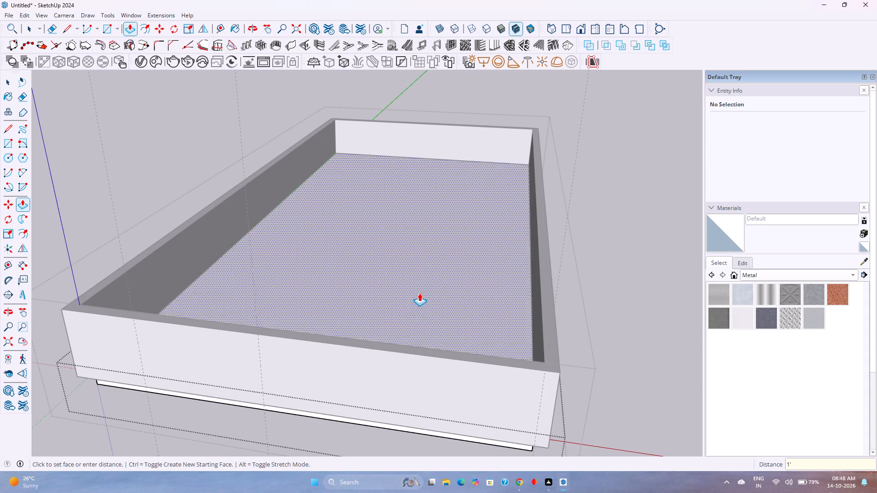
Pull the slab's long side farthest from the origin and its short front side outward 9" to the wall's outer faces.
middle_drag(417, 309, 389, 206)
middle_click(389, 205)
scroll(491, 210, up, 2)
click(491, 210)
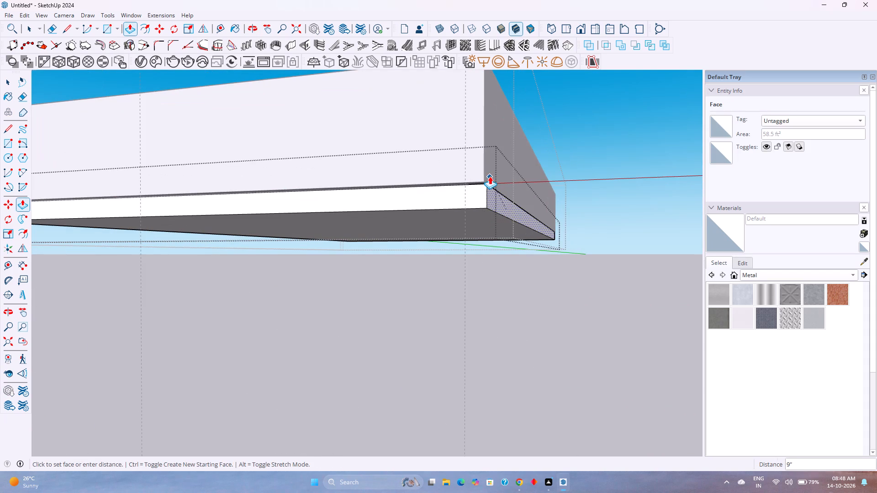
click(490, 176)
middle_drag(372, 212, 422, 214)
click(425, 200)
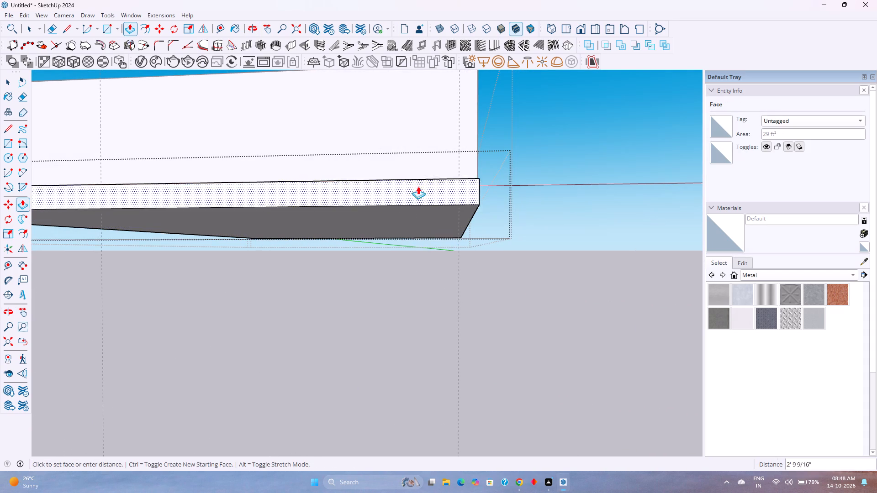
click(433, 106)
scroll(406, 168, down, 3)
Pull the slab's long side nearest the origin and its short rear side outward by the same 9".
shift+middle_drag(366, 205, 427, 210)
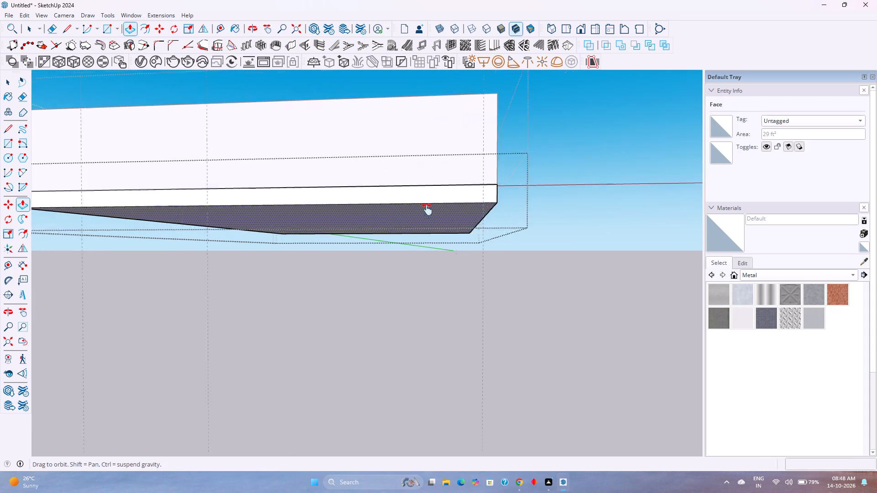
shift+middle_drag(427, 210, 717, 265)
middle_drag(347, 248, 525, 257)
middle_click(527, 257)
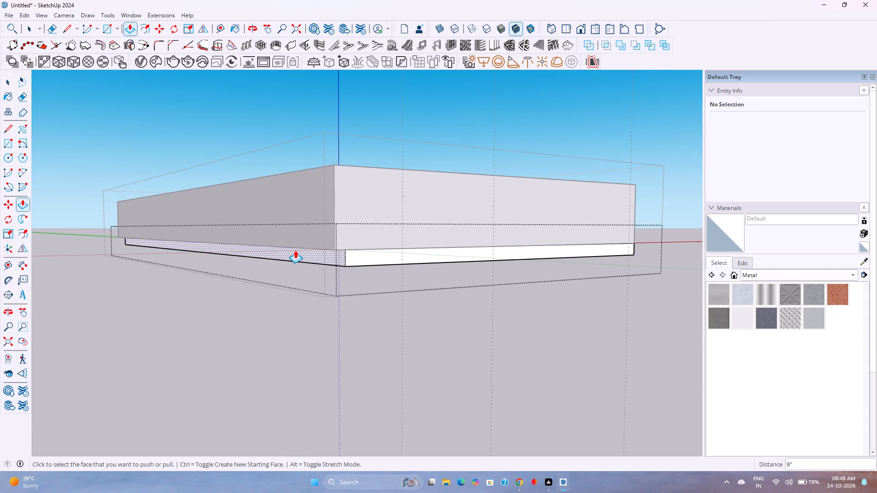
double_click(295, 250)
scroll(228, 264, down, 3)
middle_drag(211, 268, 665, 363)
middle_click(665, 363)
scroll(393, 325, down, 4)
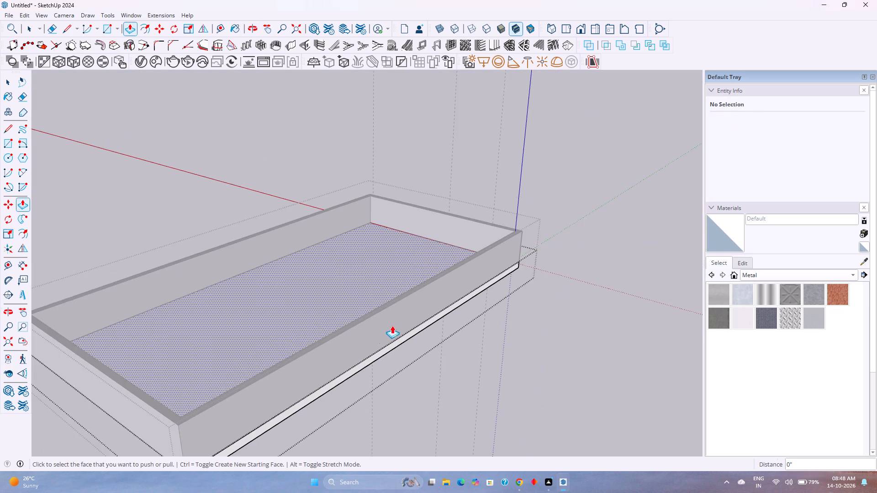
middle_drag(152, 394, 189, 305)
scroll(202, 318, up, 3)
double_click(202, 317)
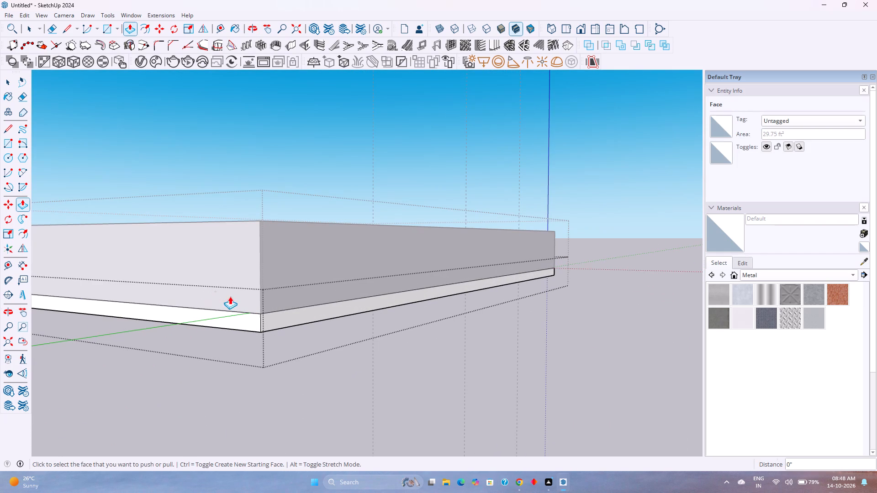
In front view, draw an 8' by 5' rectangle on the front wall's face between the two guides nearest the origin.
key(space)
middle_drag(533, 371, 397, 383)
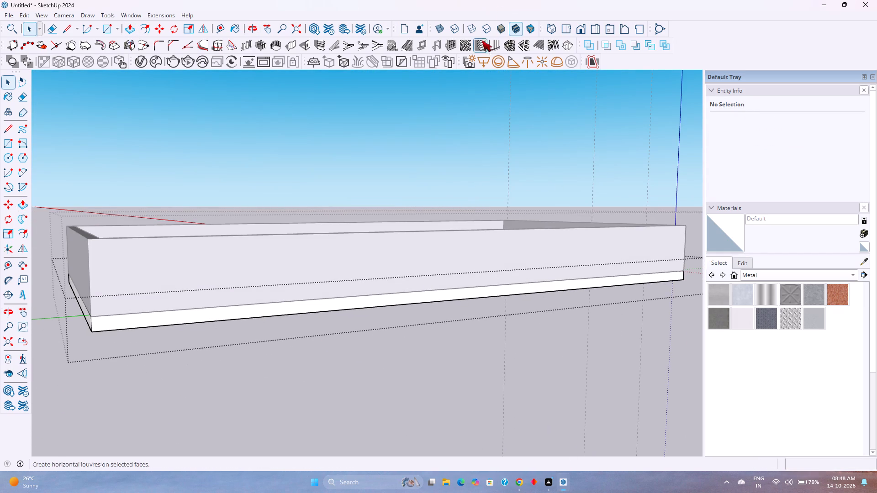
click(581, 26)
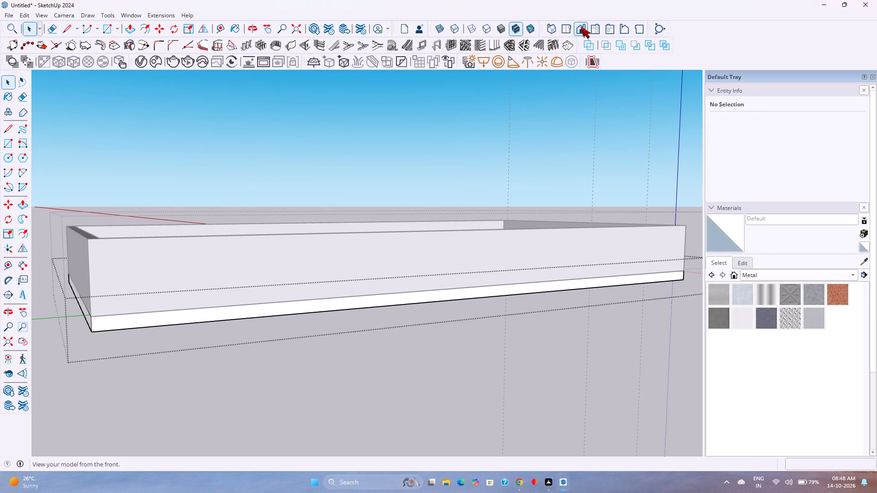
key(Escape)
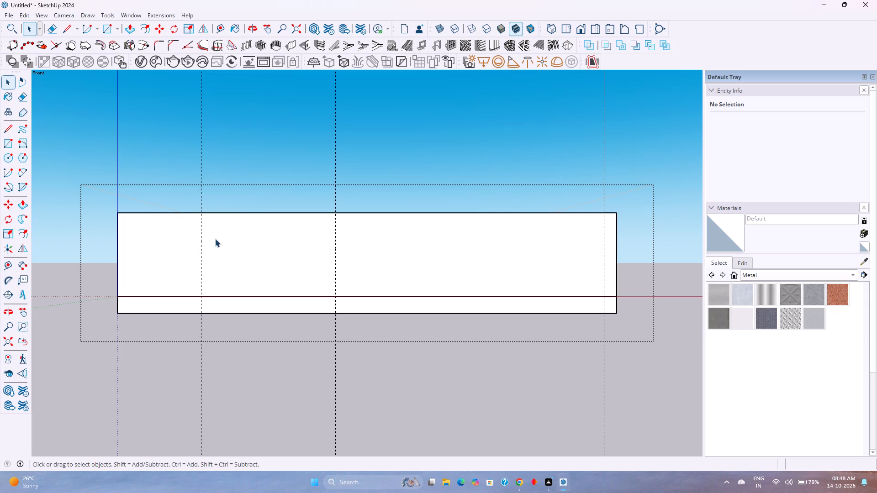
scroll(218, 235, up, 2)
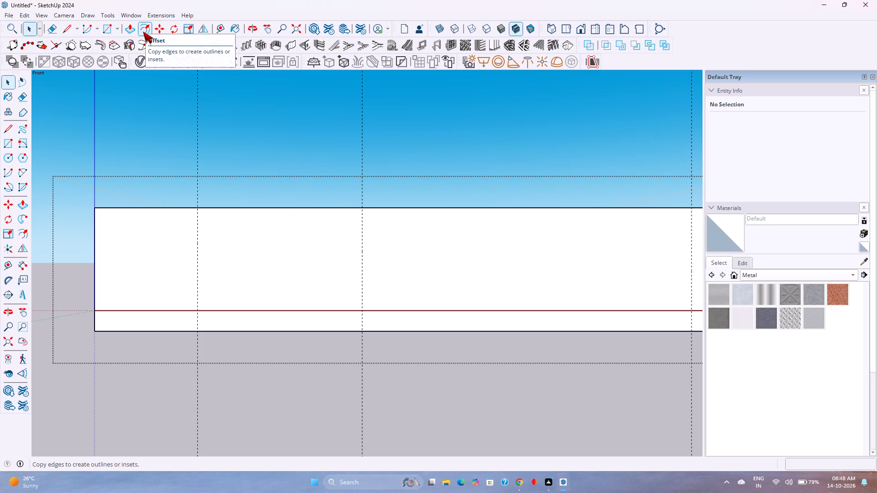
click(112, 34)
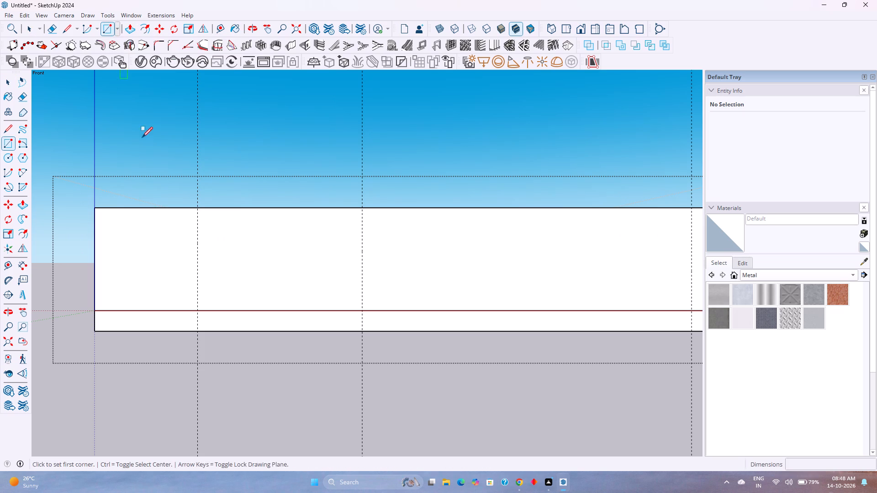
click(200, 208)
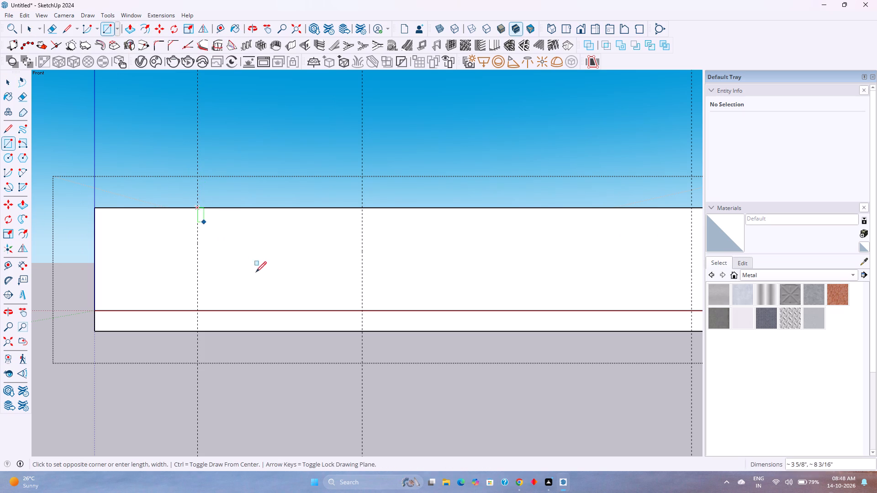
click(362, 309)
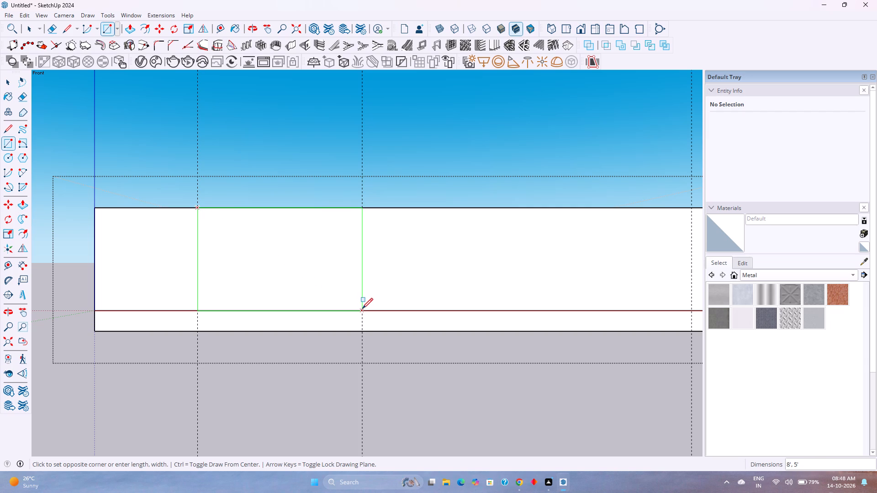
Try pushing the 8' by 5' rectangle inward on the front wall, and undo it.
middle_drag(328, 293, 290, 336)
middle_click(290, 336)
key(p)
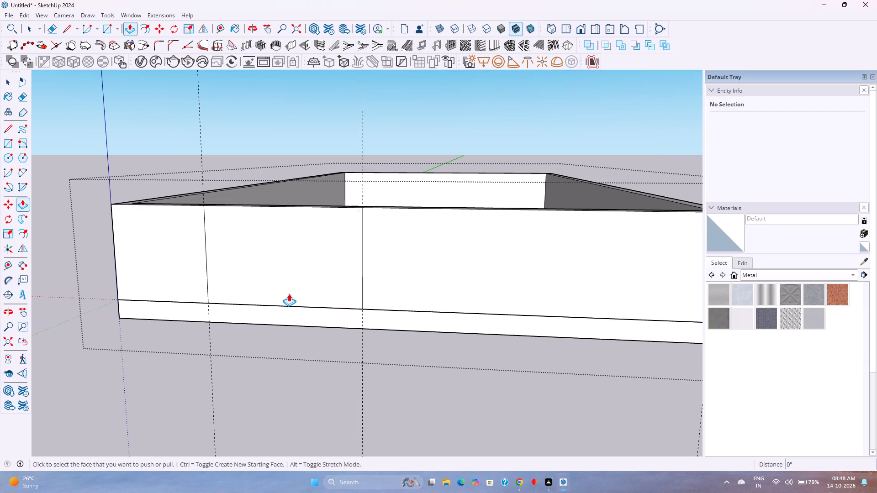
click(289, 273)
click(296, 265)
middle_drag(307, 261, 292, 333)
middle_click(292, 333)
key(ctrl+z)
Push the 8' by 5' rectangle 9" inward through the full thickness of the front wall.
click(282, 283)
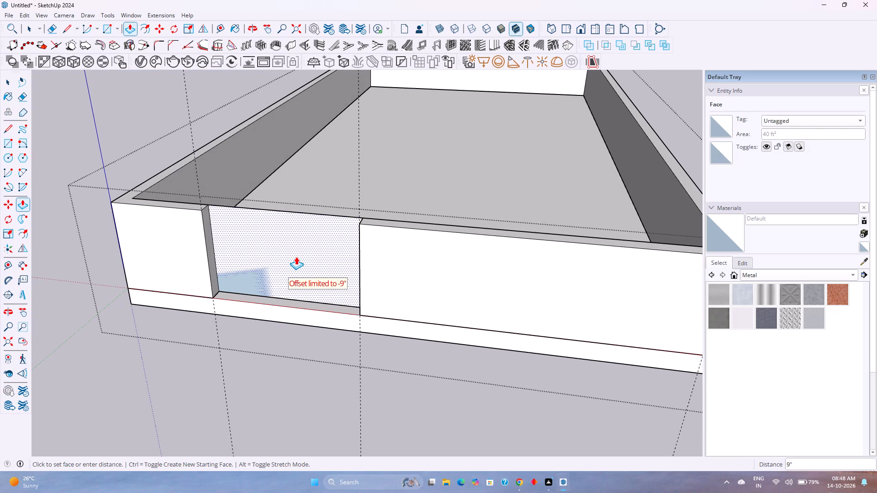
key(9)
key(Return)
middle_drag(298, 255, 301, 327)
click(301, 261)
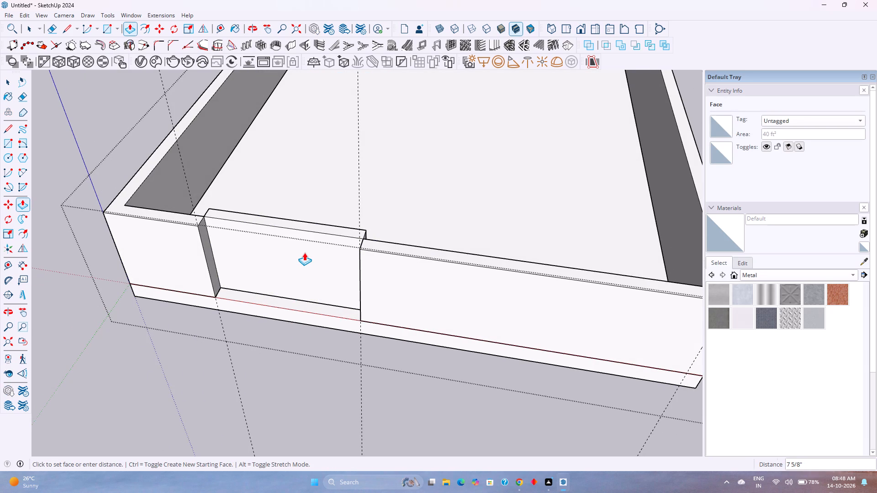
key(Escape)
key(space)
Delete the leftover top and bottom edges along the inner side of the recess to leave a clear opening.
scroll(306, 237, up, 5)
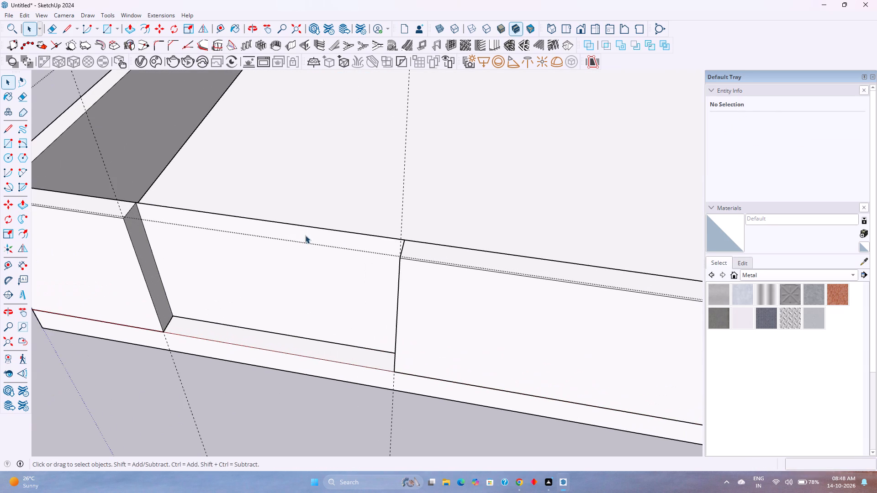
click(297, 226)
key(Delete)
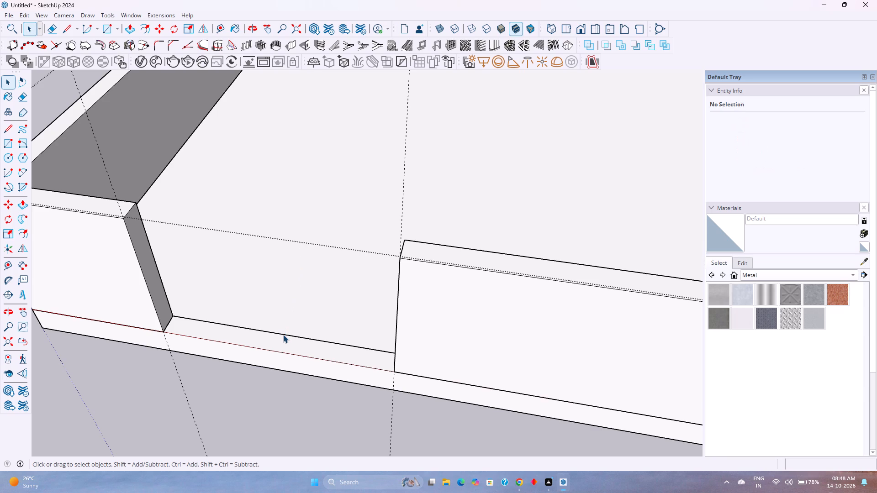
click(287, 335)
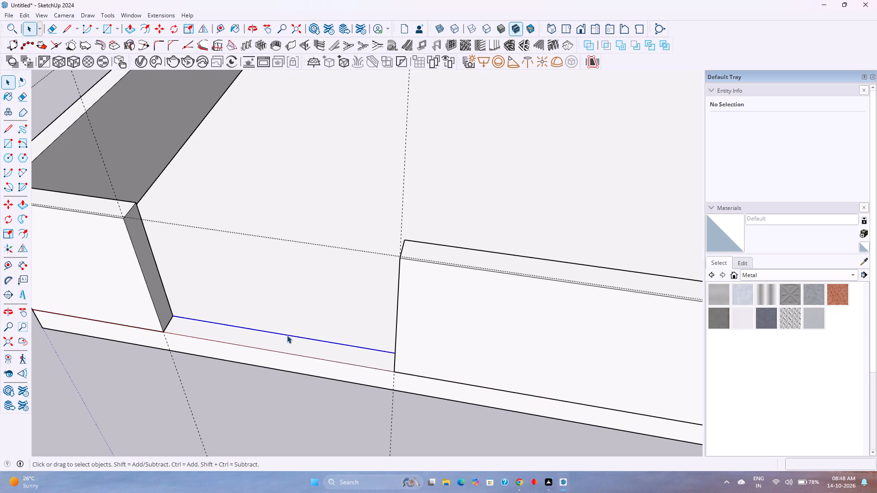
key(Delete)
Examine the opening in the front wall from above and from the front.
scroll(271, 346, down, 4)
shift+middle_drag(269, 347, 275, 338)
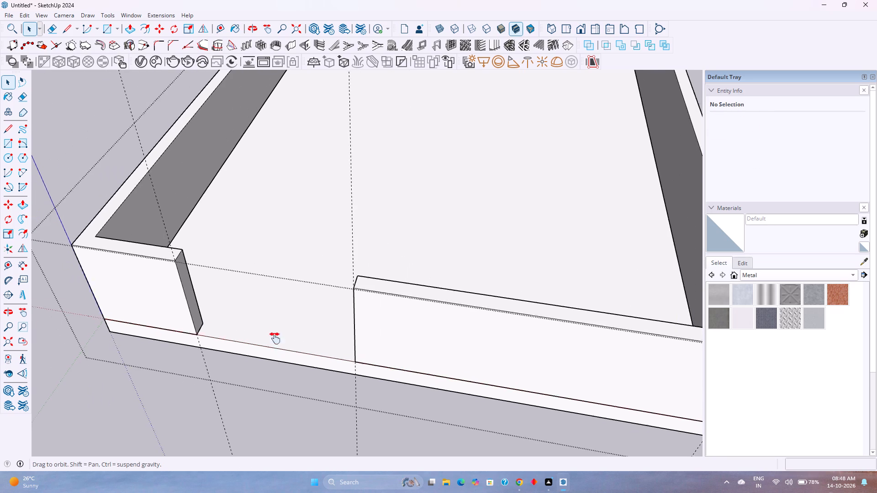
shift+middle_drag(275, 338, 273, 372)
middle_drag(273, 373, 313, 252)
middle_drag(278, 335, 273, 281)
middle_click(273, 279)
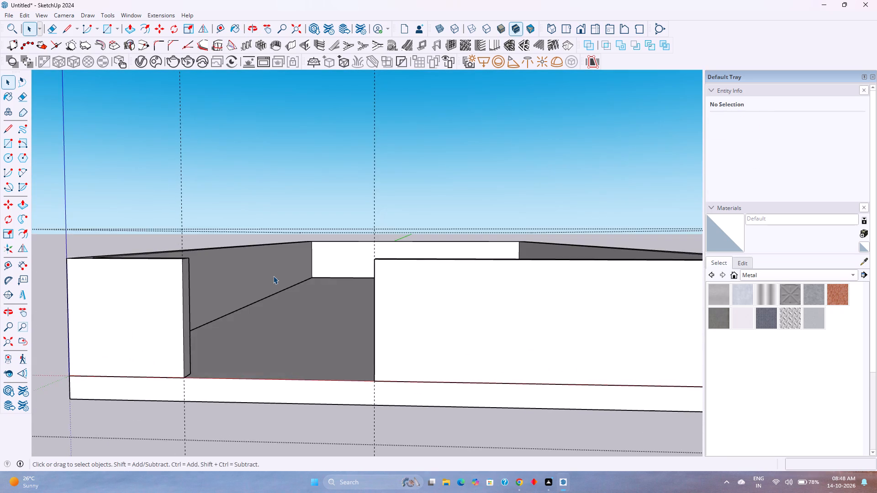
scroll(273, 276, down, 2)
shift+middle_drag(274, 345, 275, 366)
scroll(274, 367, up, 3)
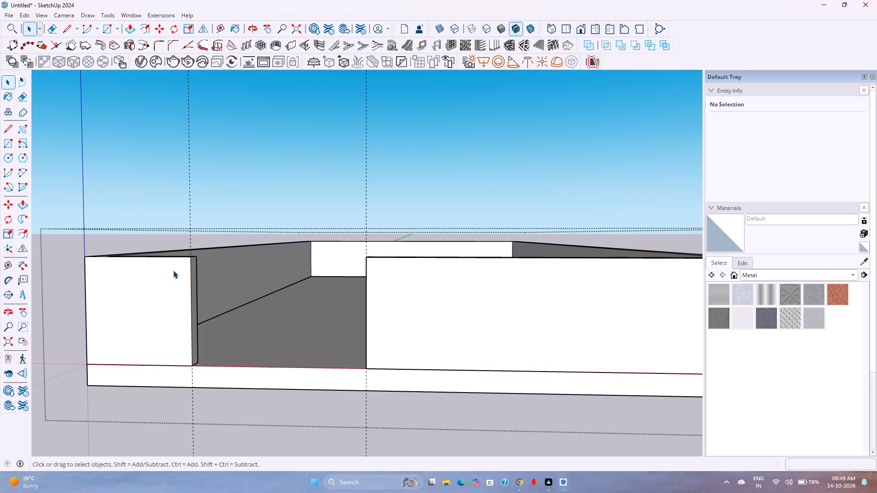
Start the Tape Measure tool for guides at the front wall's opening.
scroll(173, 270, up, 5)
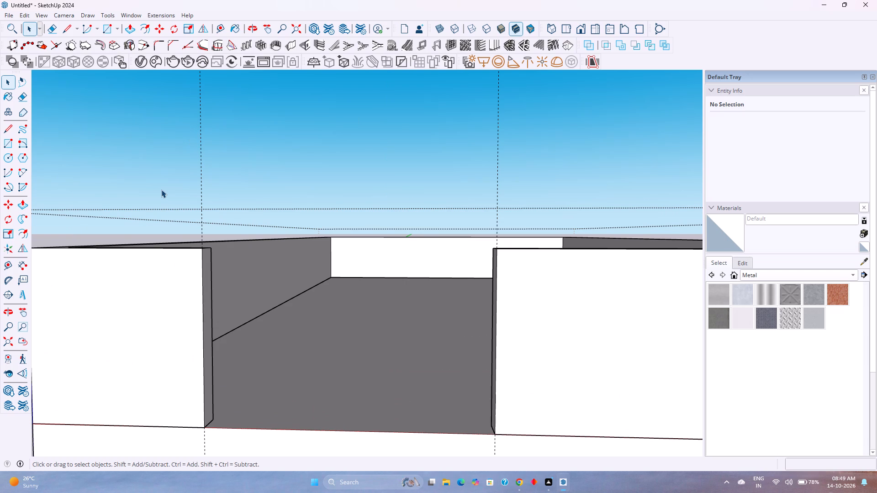
click(220, 29)
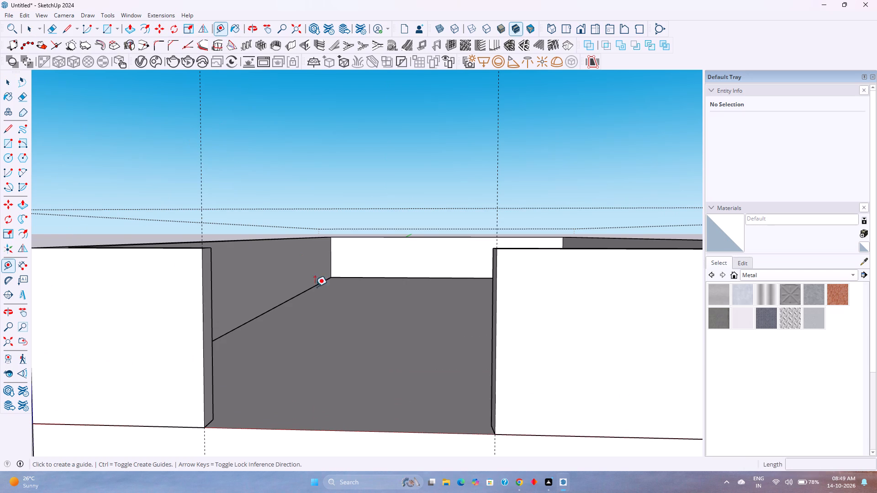
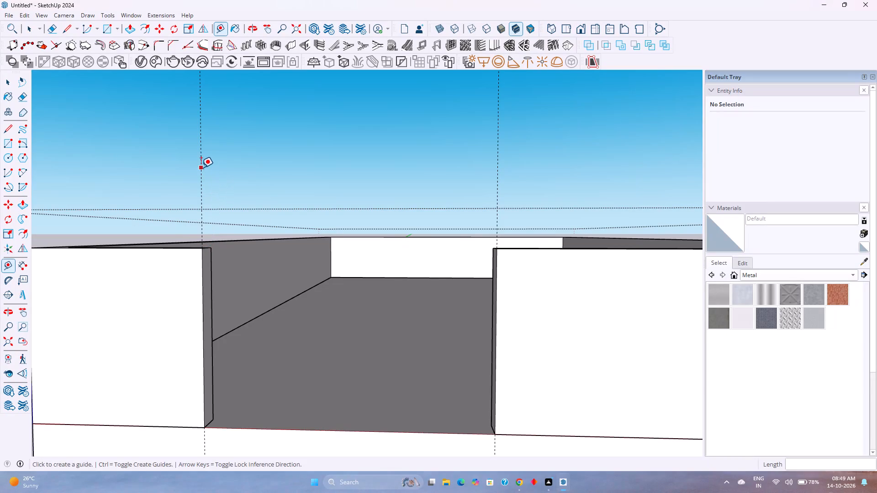
Place vertical guides on the front wall 2'6" outside the opening's left edge and 2' outside its right edge.
click(201, 168)
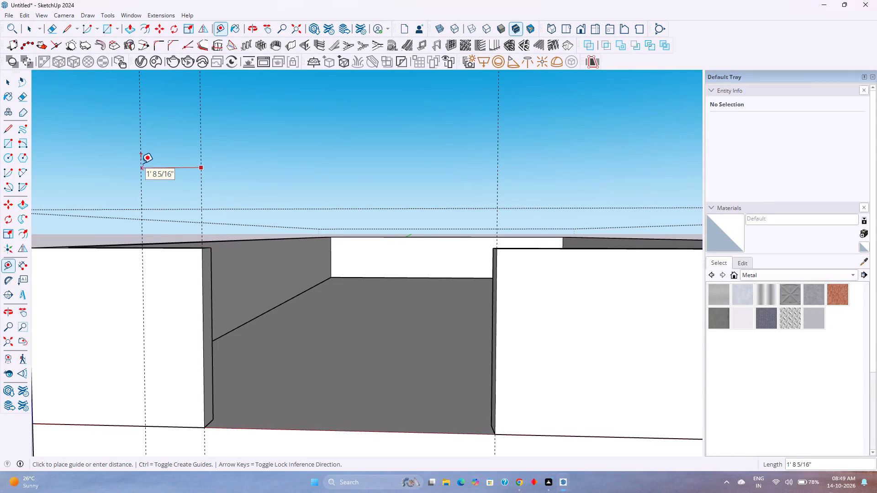
scroll(141, 163, down, 1)
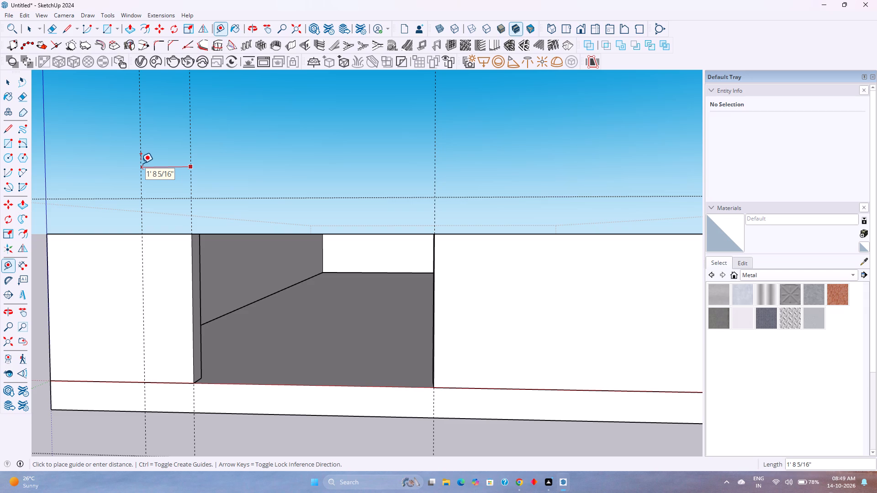
click(118, 235)
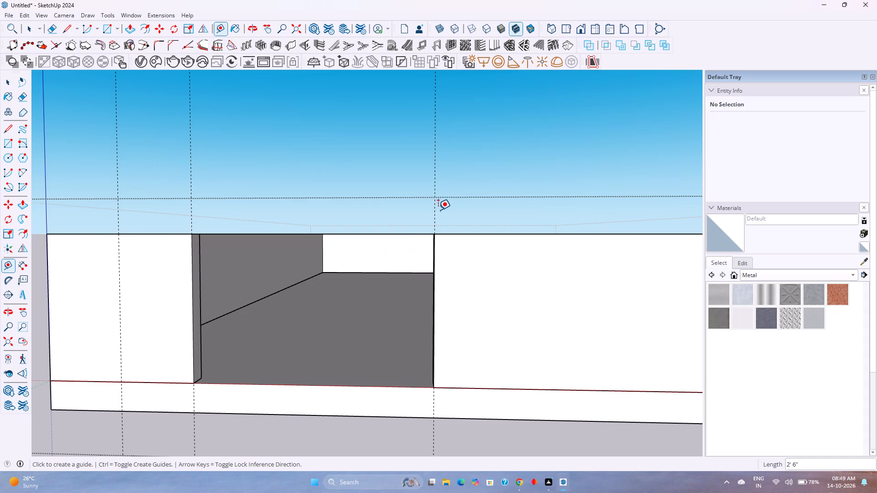
click(434, 211)
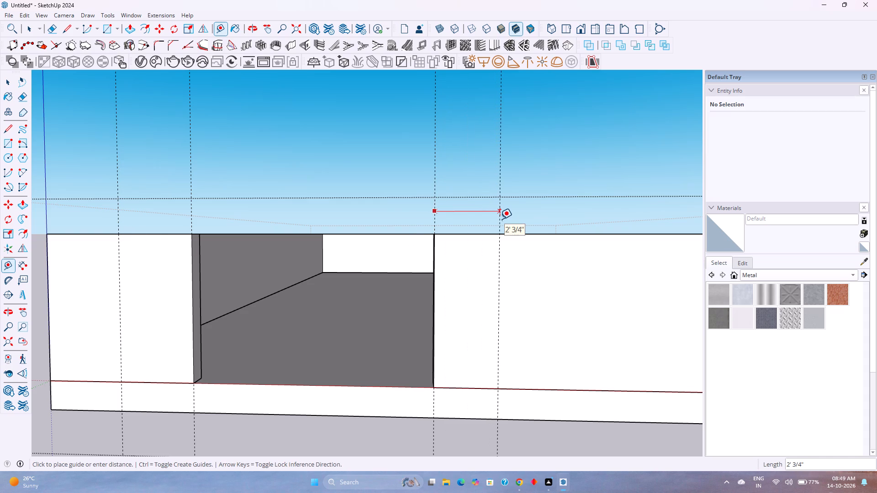
text(2')
key(Return)
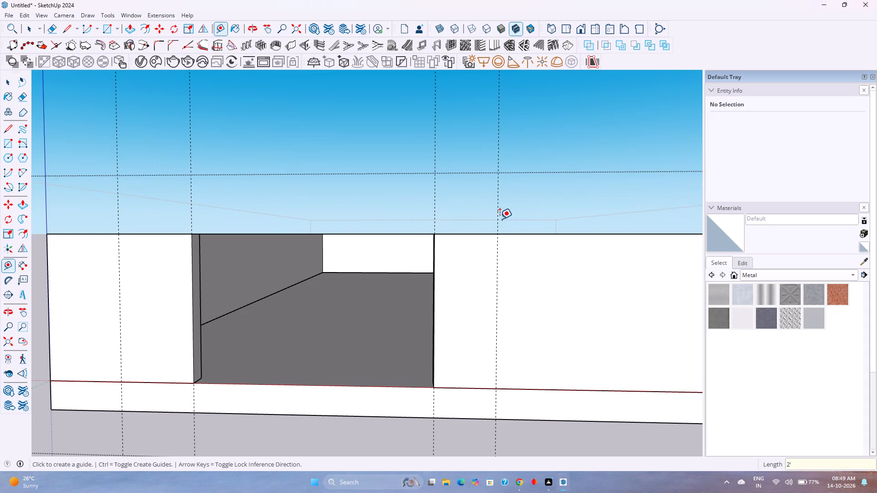
key(space)
scroll(211, 281, down, 1)
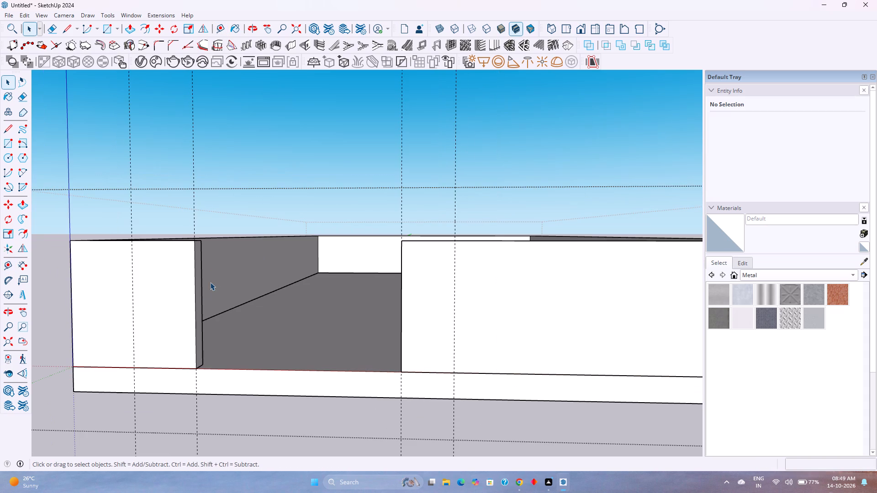
scroll(172, 319, up, 2)
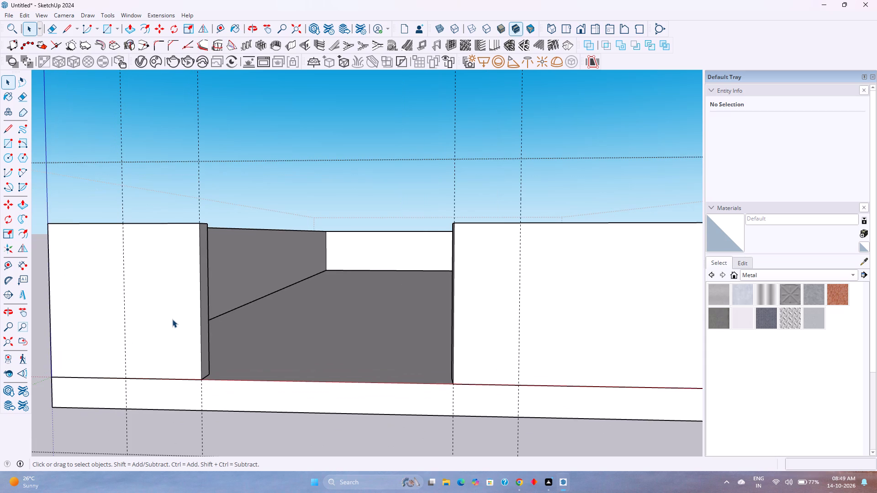
Place a horizontal guide on the front wall 1' above the wall's bottom edge.
click(216, 34)
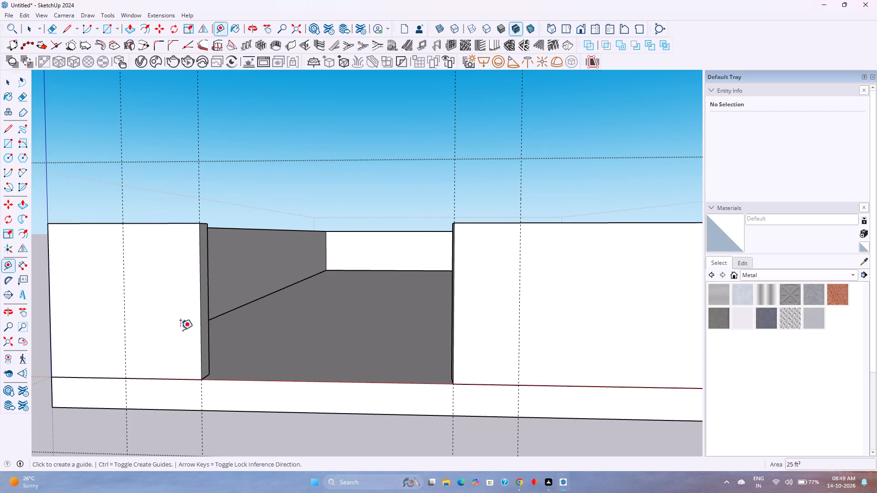
click(143, 378)
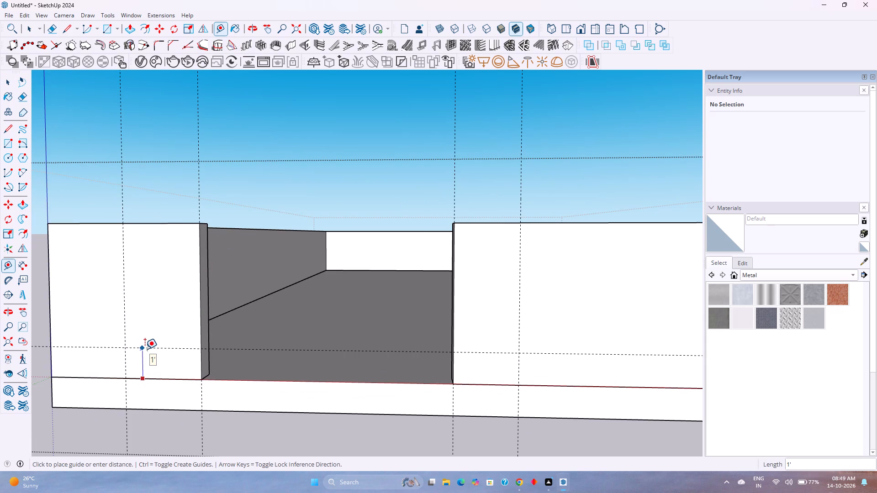
click(145, 349)
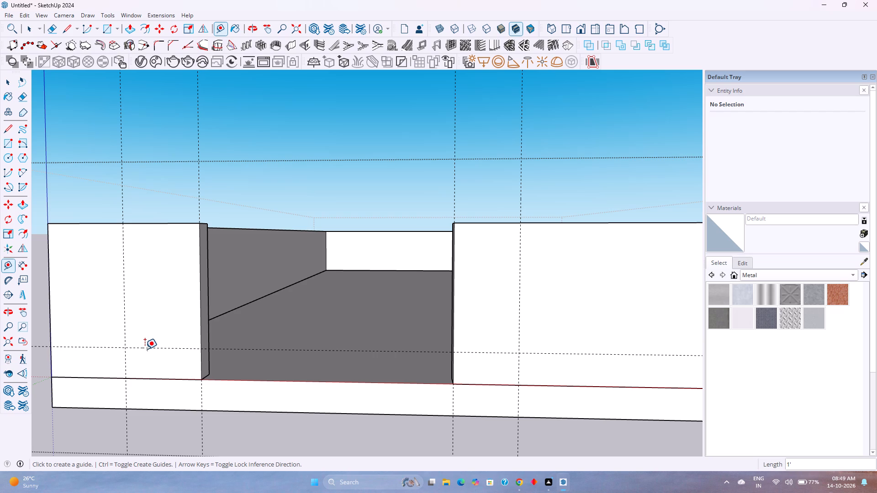
click(126, 310)
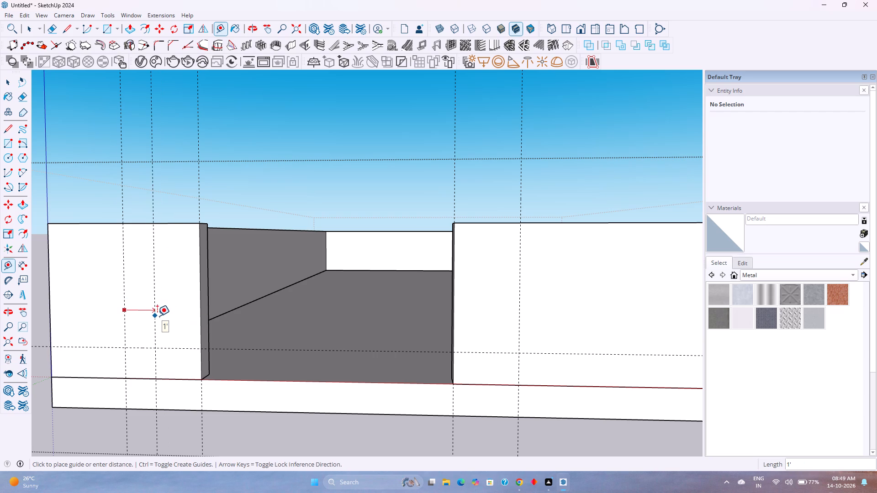
key(Escape)
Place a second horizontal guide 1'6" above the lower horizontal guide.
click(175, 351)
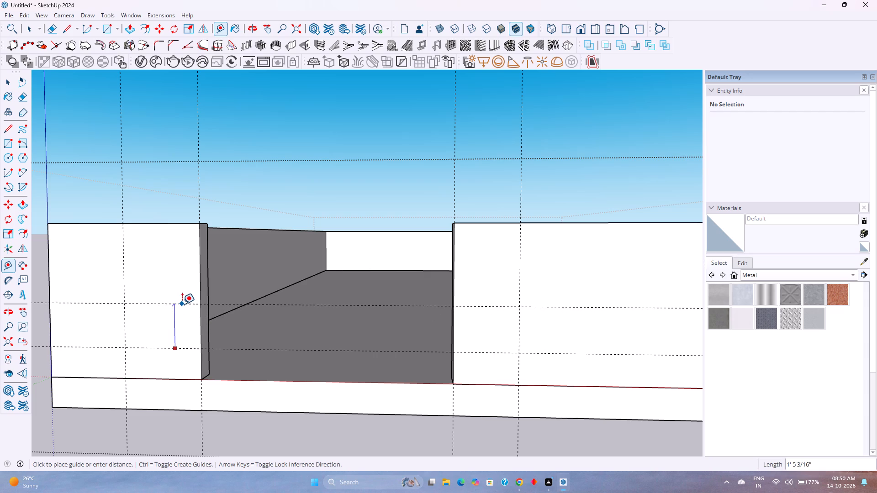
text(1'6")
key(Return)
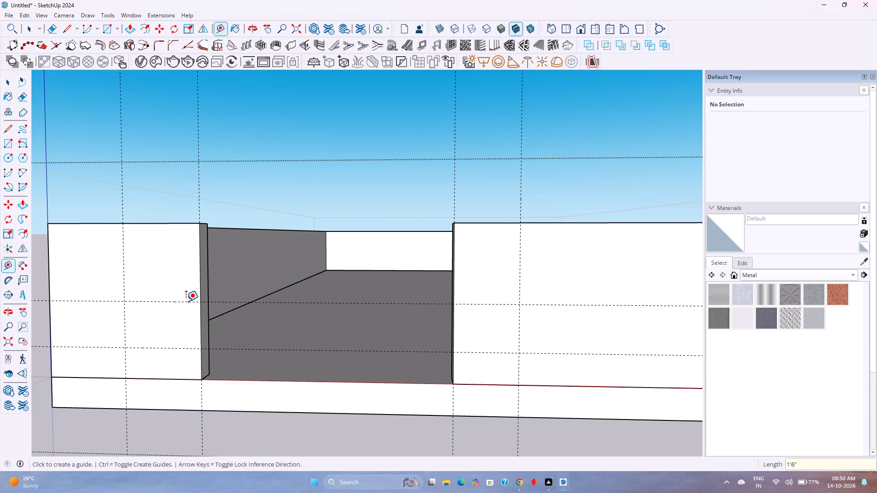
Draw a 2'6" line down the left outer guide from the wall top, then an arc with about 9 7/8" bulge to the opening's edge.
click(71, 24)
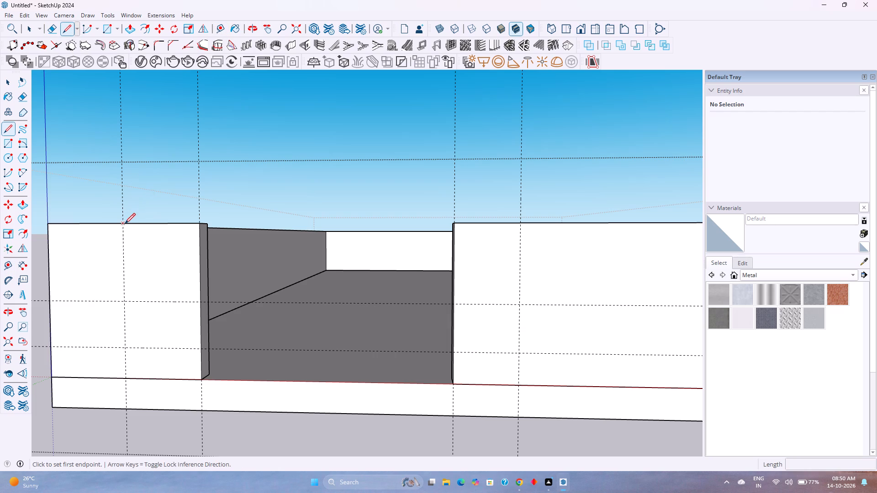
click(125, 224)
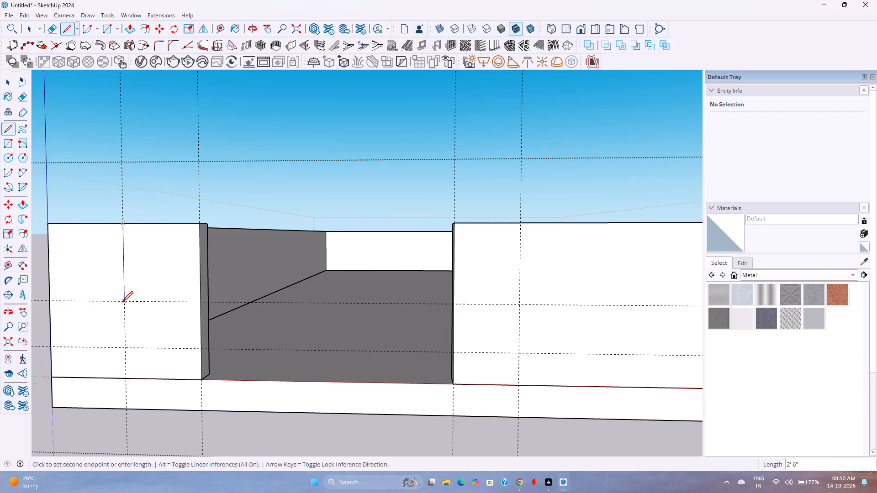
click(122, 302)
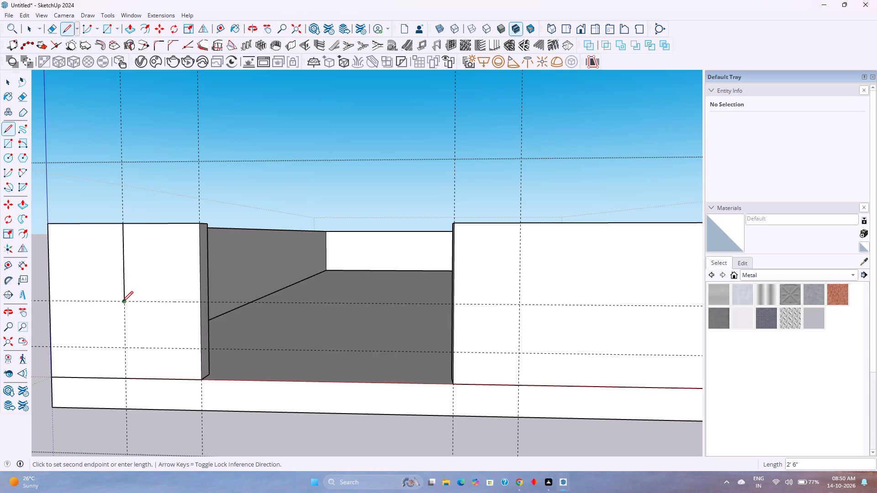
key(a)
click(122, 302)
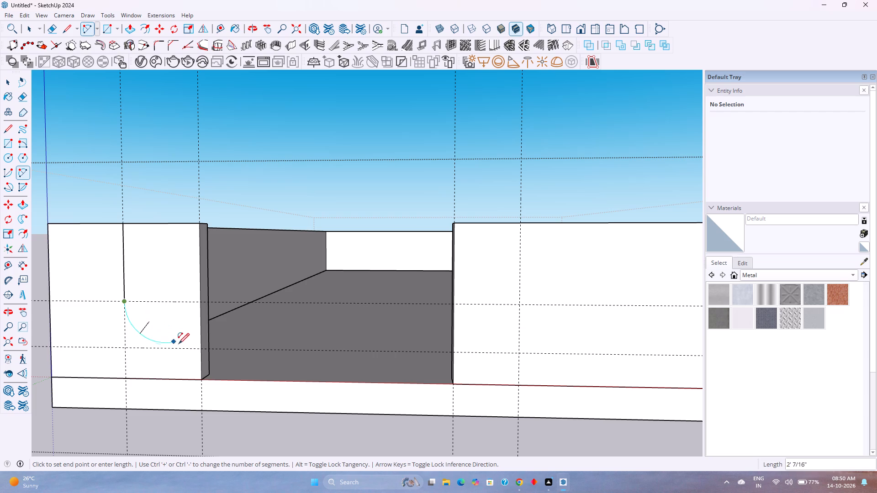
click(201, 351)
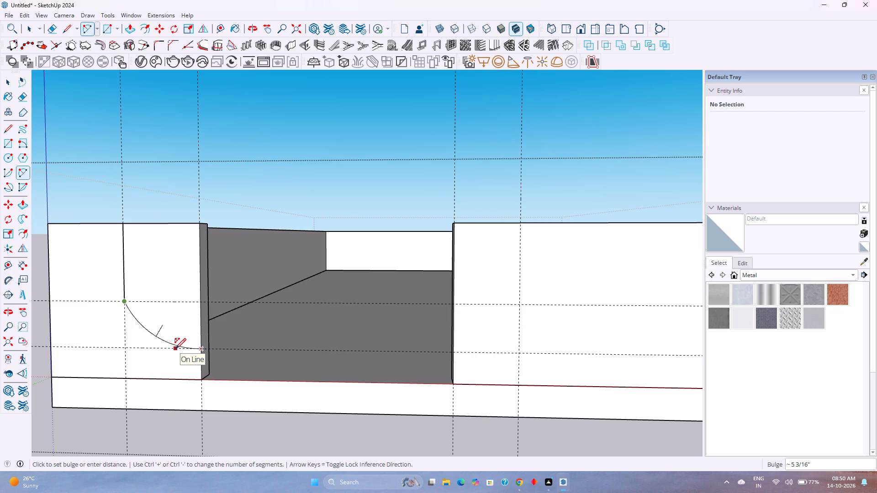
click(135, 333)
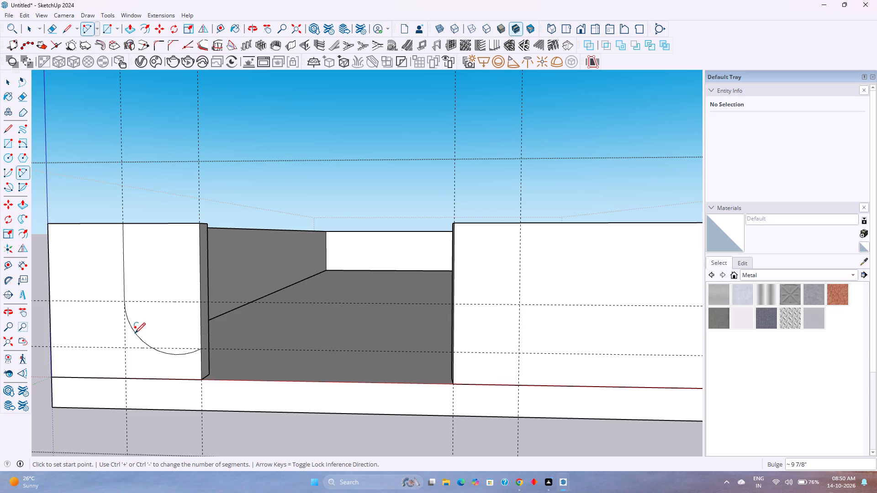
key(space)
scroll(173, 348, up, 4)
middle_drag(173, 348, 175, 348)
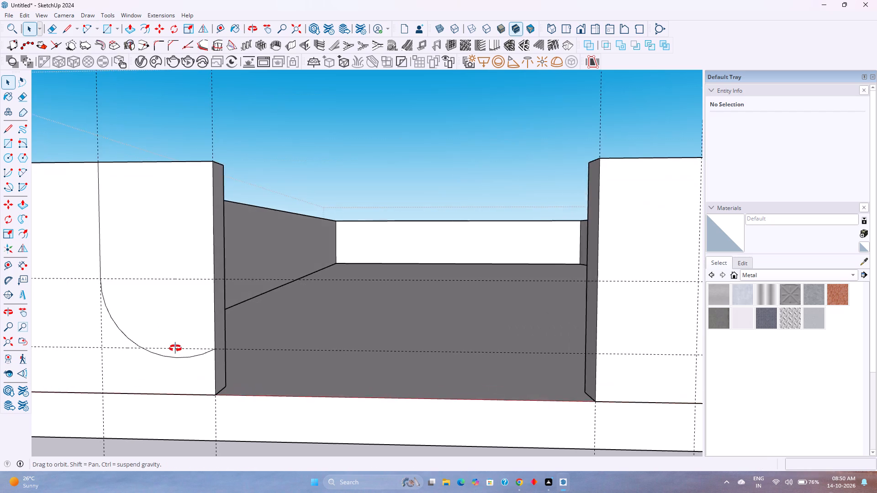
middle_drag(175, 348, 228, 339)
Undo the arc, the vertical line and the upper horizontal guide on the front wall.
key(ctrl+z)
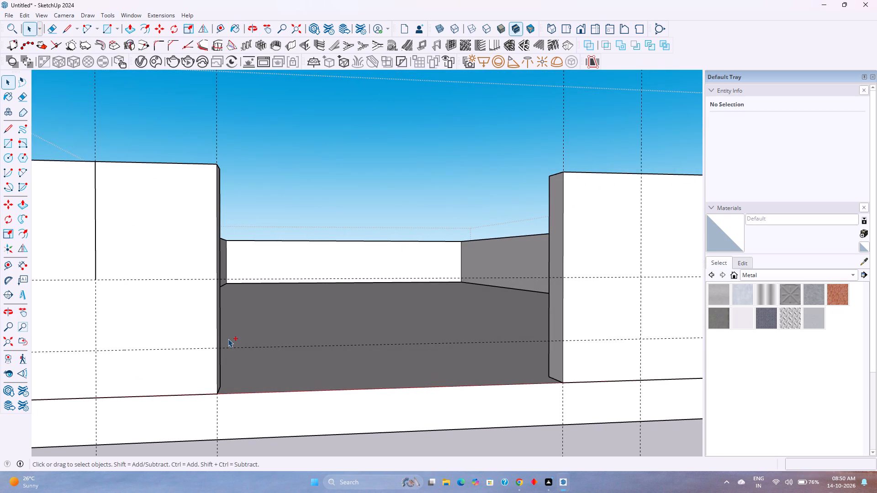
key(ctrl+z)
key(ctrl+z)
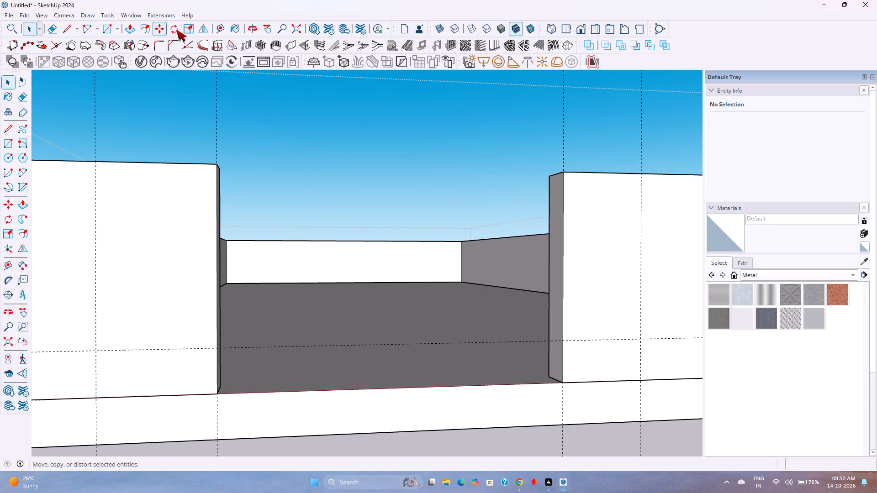
Place a horizontal guide 2' above the lower horizontal guide on the front wall.
click(221, 29)
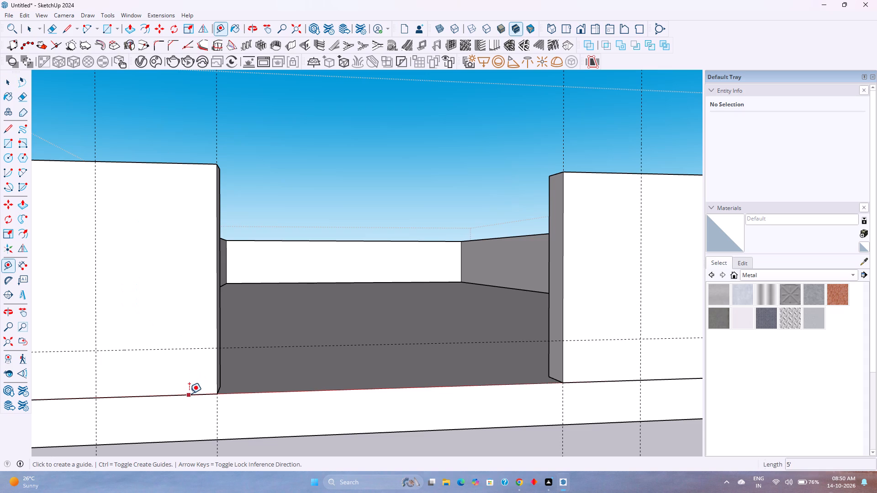
click(189, 393)
key(Escape)
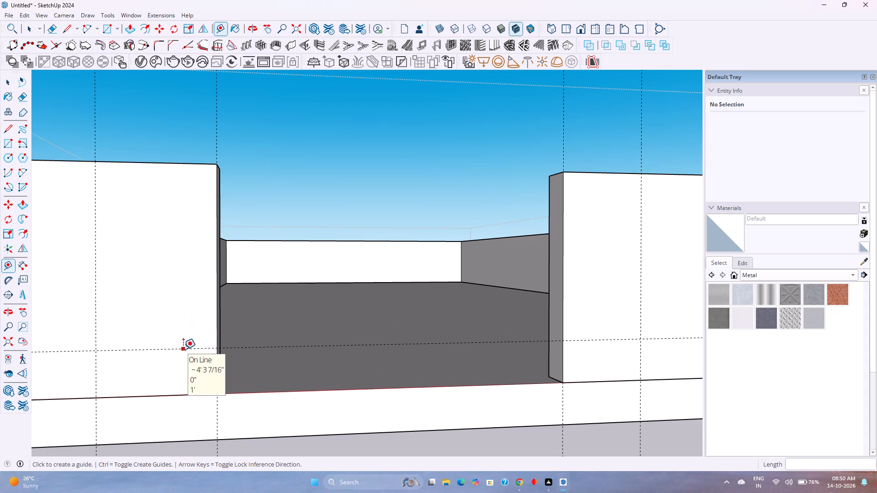
click(183, 349)
text(2')
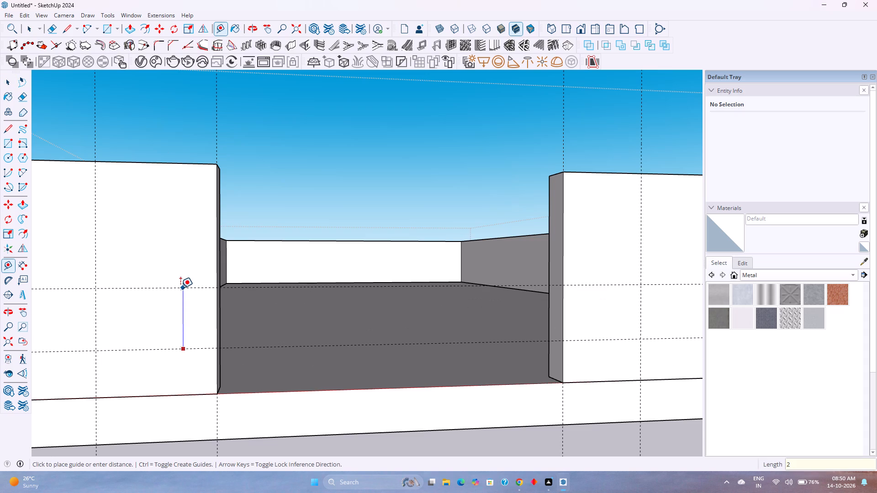
key(Return)
Draw a 2' line down the left outer guide from the wall top, continued by a tangent arc to the opening's edge at the lower guide.
scroll(180, 288, down, 2)
middle_drag(180, 288, 172, 315)
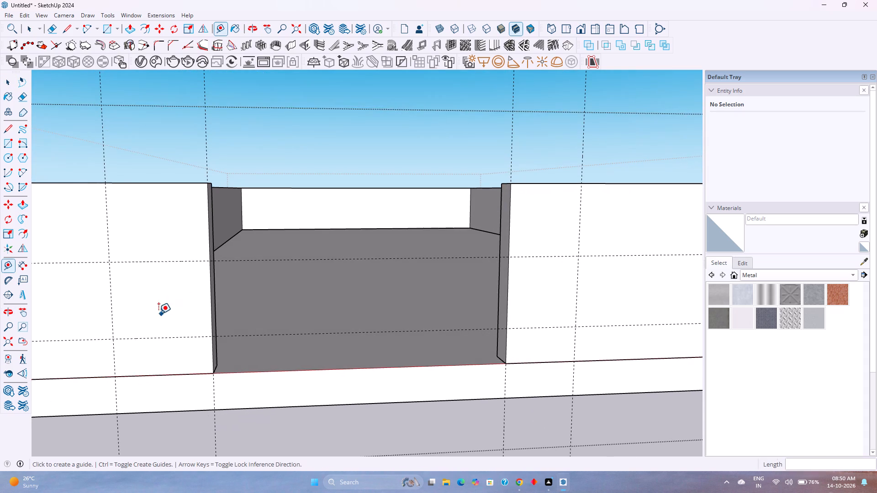
key(l)
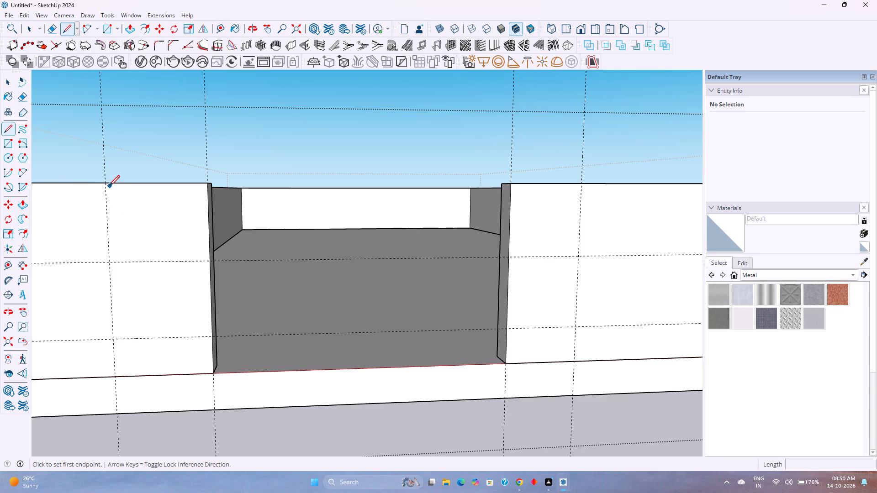
click(107, 183)
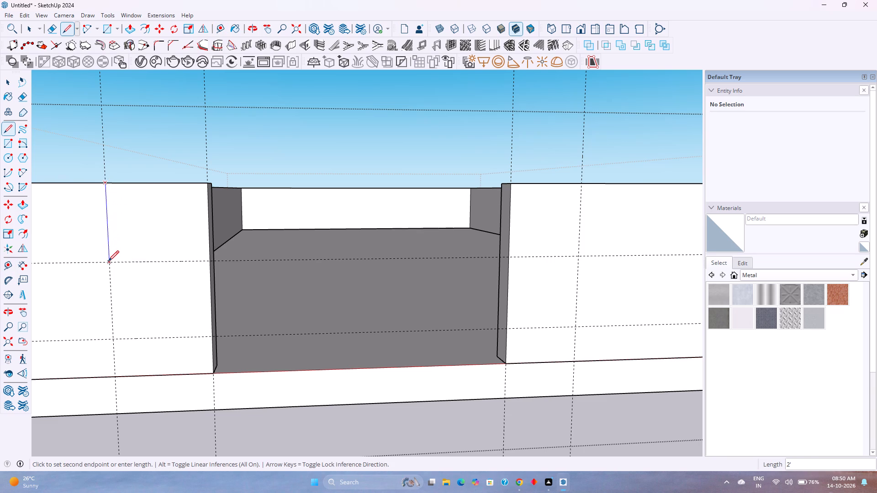
click(108, 261)
key(a)
click(108, 262)
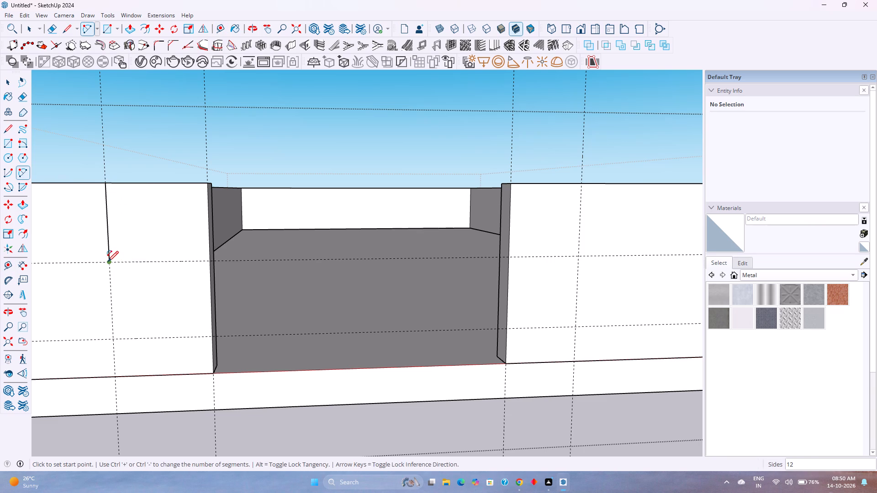
click(212, 338)
click(162, 336)
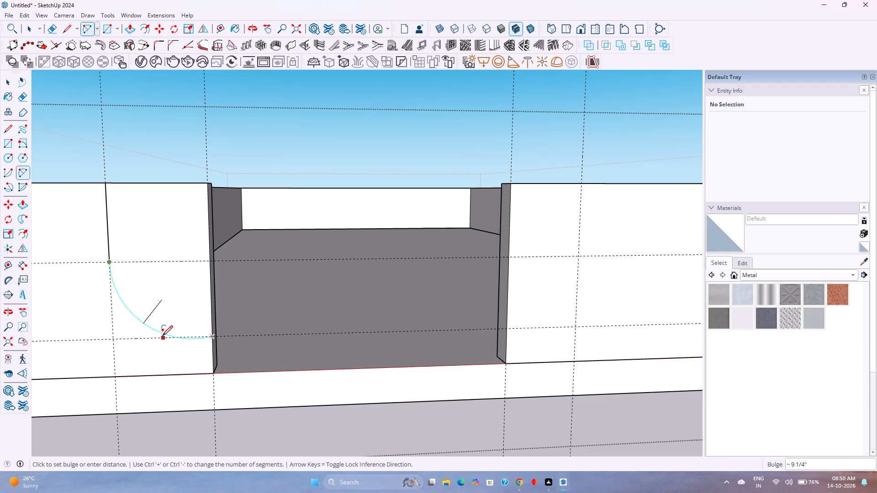
key(space)
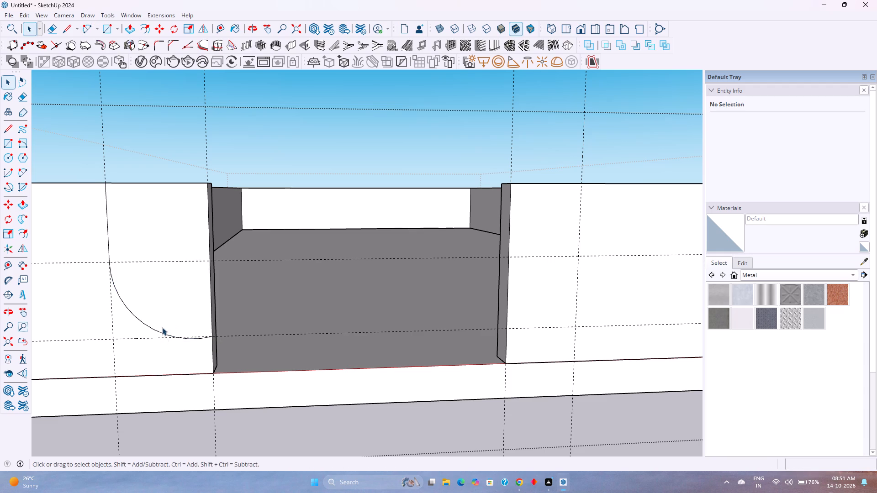
Set the segment count of the arc on the left front wall to 180, after trying 200.
middle_drag(182, 314, 153, 241)
middle_drag(153, 241, 163, 254)
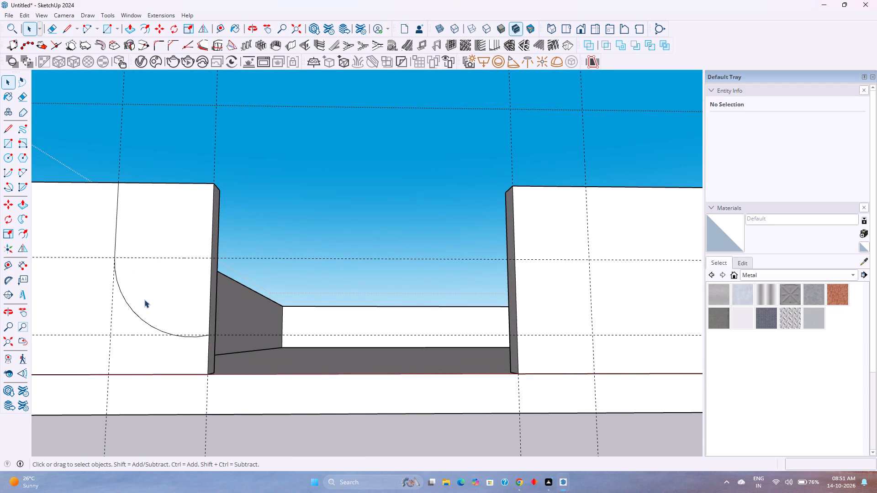
click(140, 317)
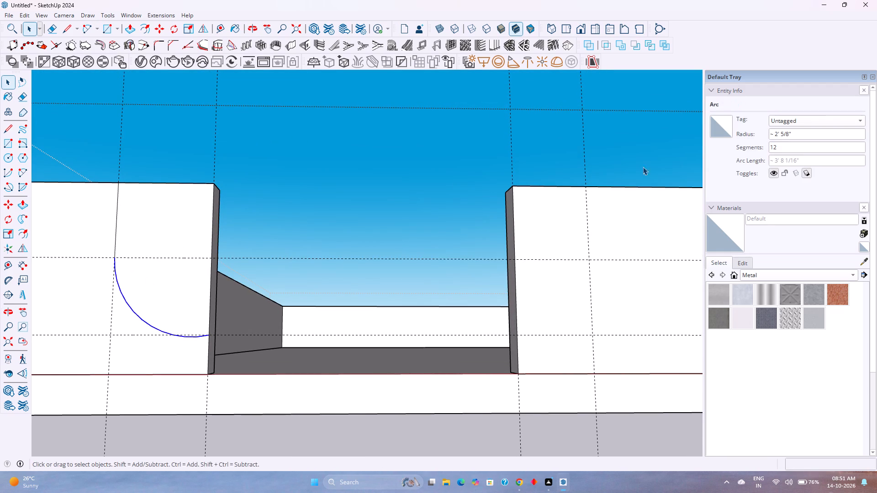
double_click(821, 142)
text(200)
key(Return)
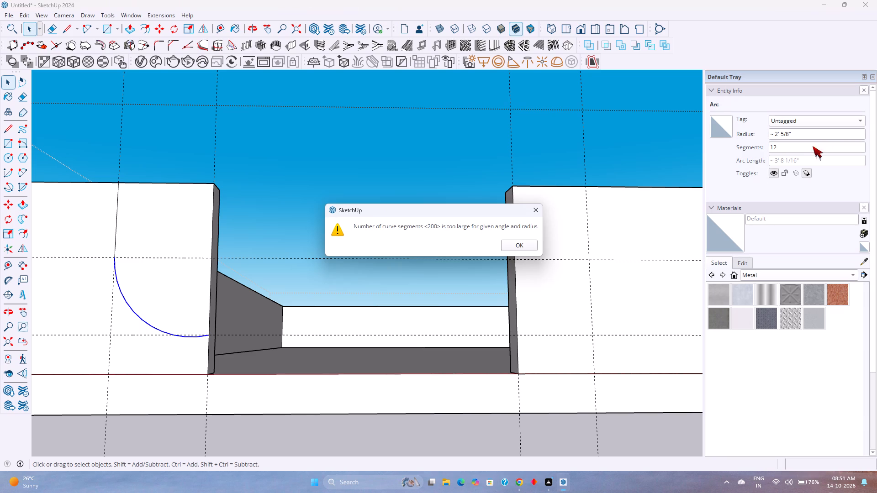
click(519, 247)
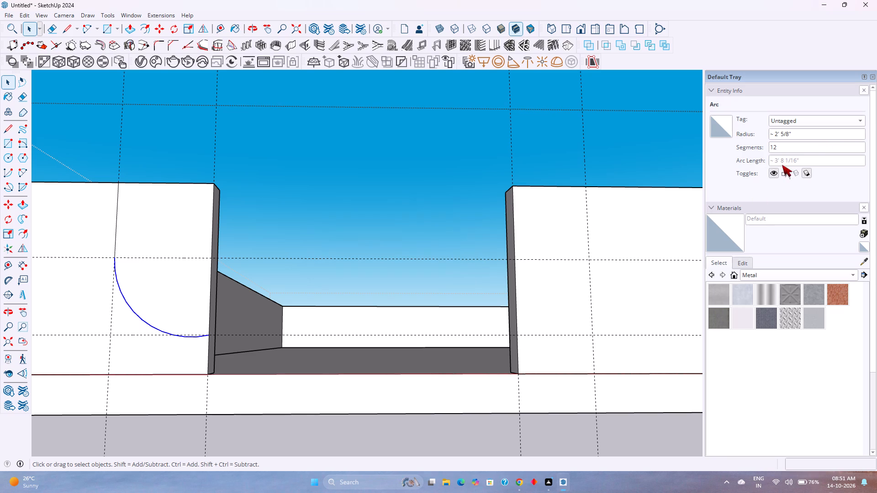
double_click(781, 150)
text(180)
key(Return)
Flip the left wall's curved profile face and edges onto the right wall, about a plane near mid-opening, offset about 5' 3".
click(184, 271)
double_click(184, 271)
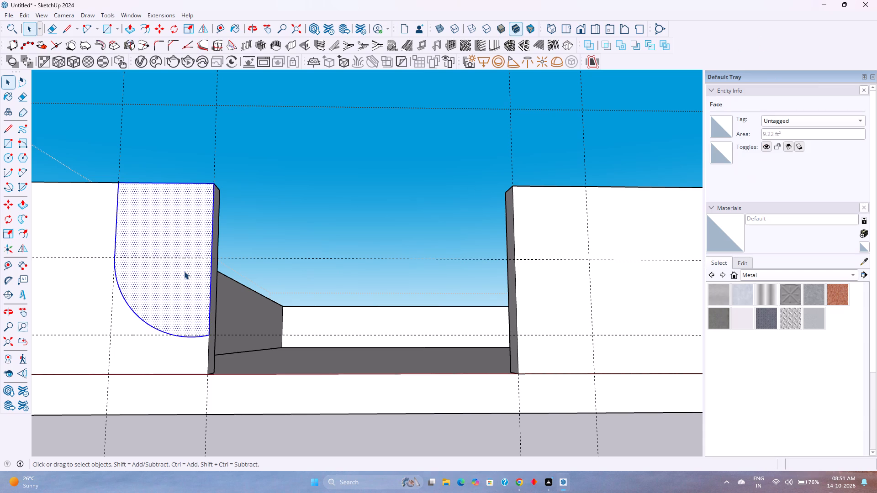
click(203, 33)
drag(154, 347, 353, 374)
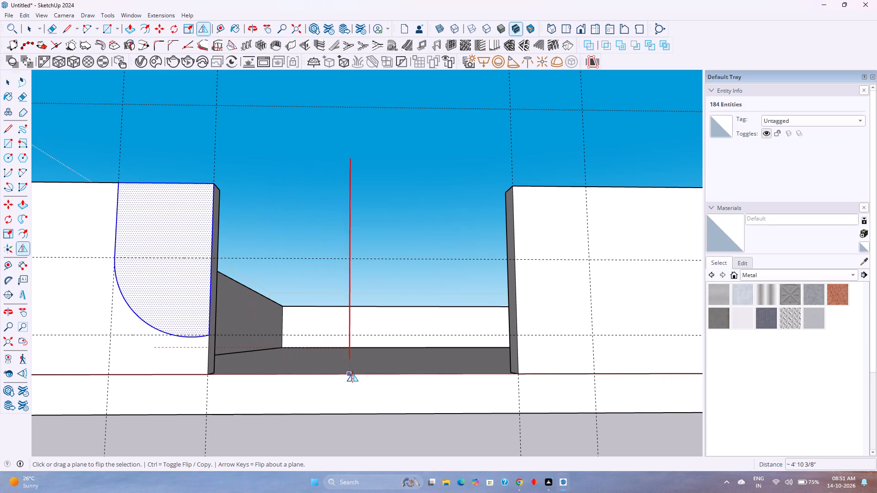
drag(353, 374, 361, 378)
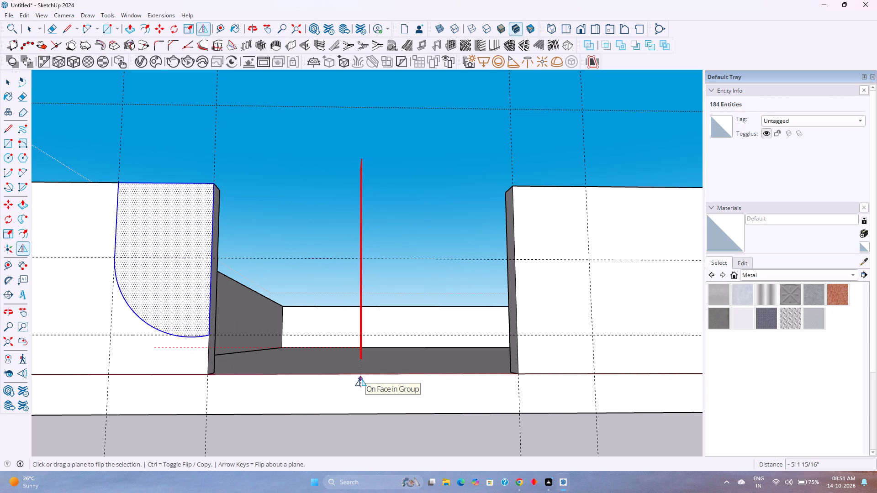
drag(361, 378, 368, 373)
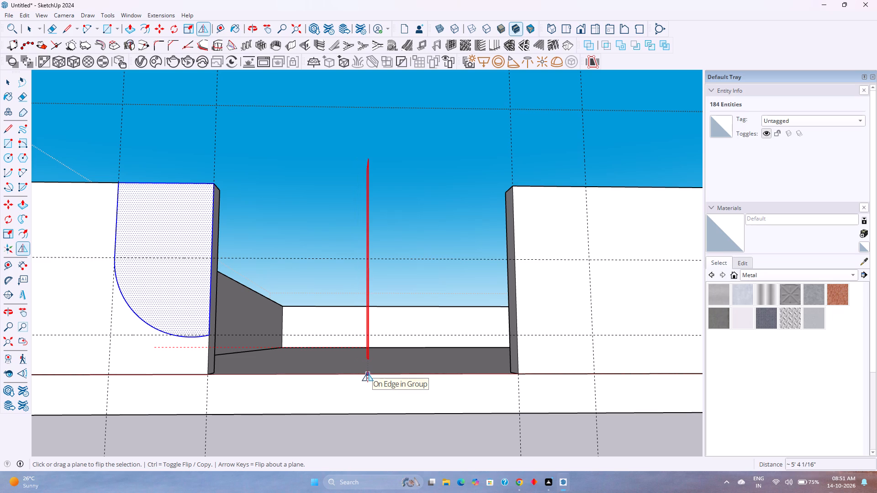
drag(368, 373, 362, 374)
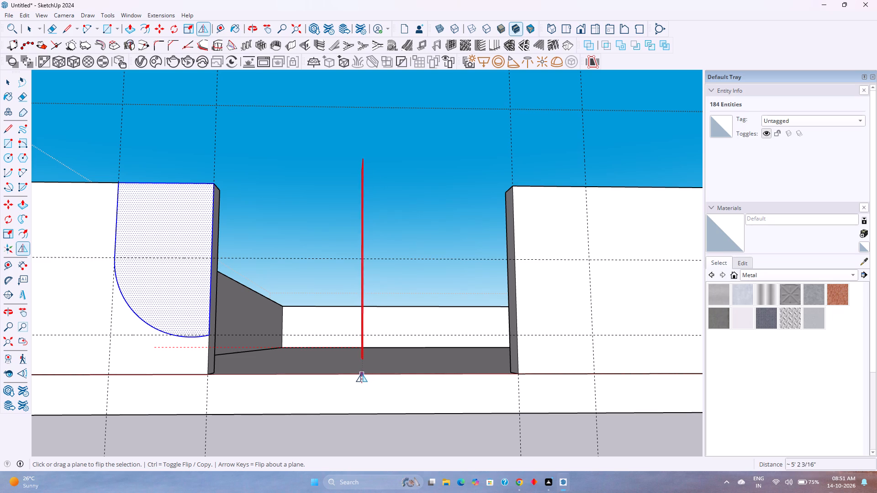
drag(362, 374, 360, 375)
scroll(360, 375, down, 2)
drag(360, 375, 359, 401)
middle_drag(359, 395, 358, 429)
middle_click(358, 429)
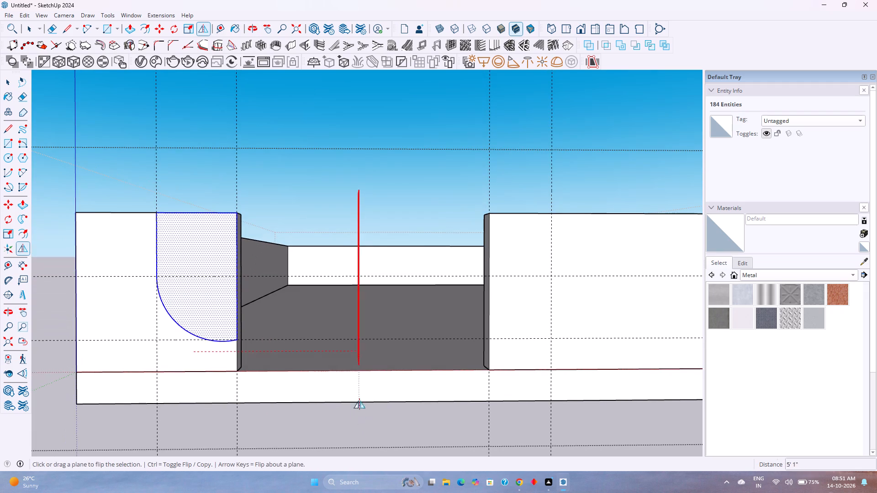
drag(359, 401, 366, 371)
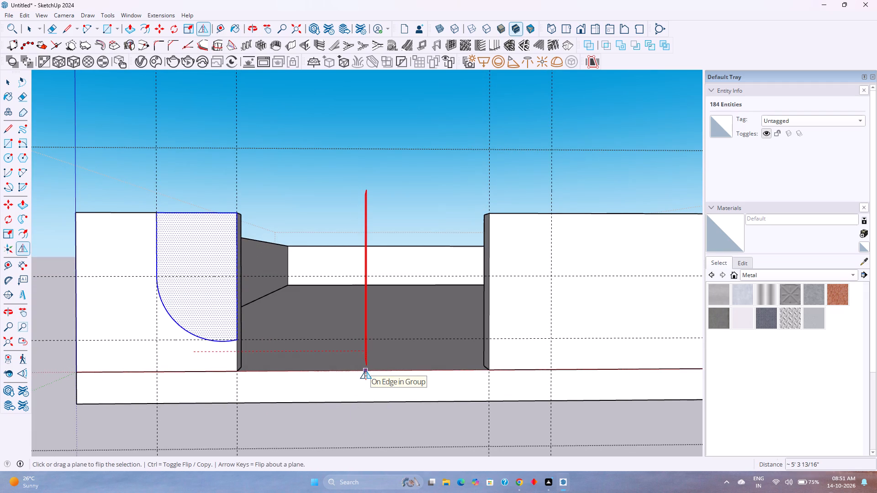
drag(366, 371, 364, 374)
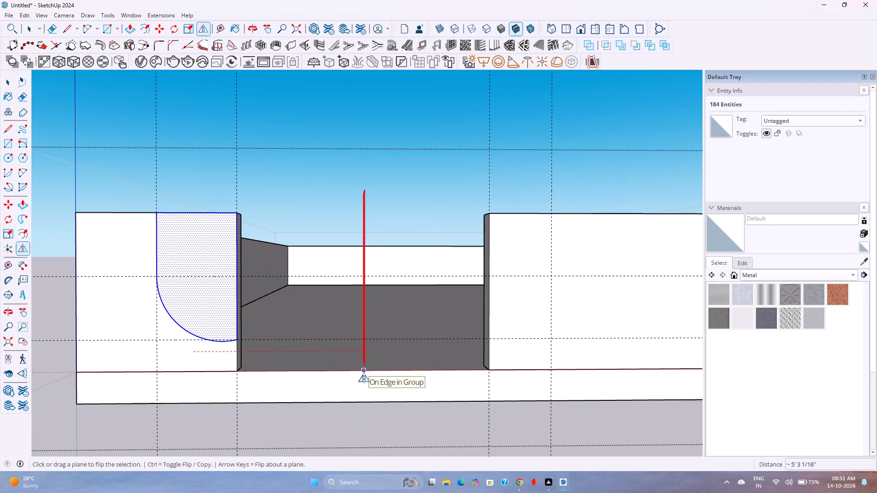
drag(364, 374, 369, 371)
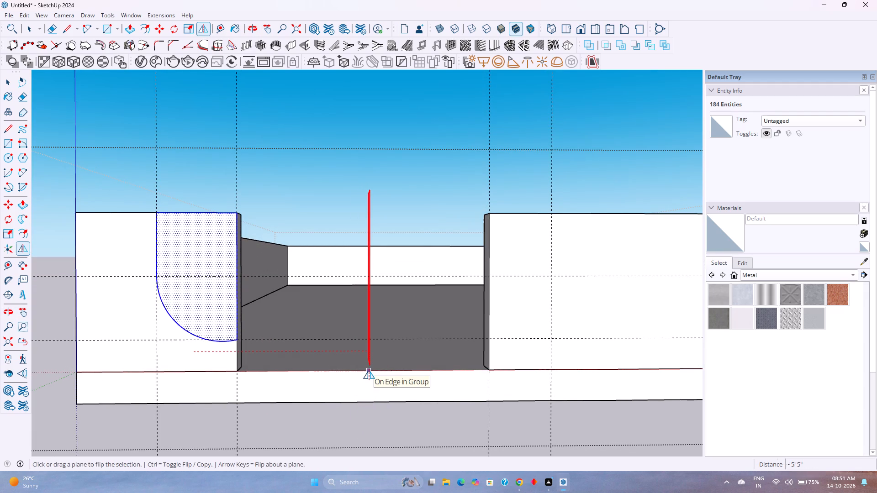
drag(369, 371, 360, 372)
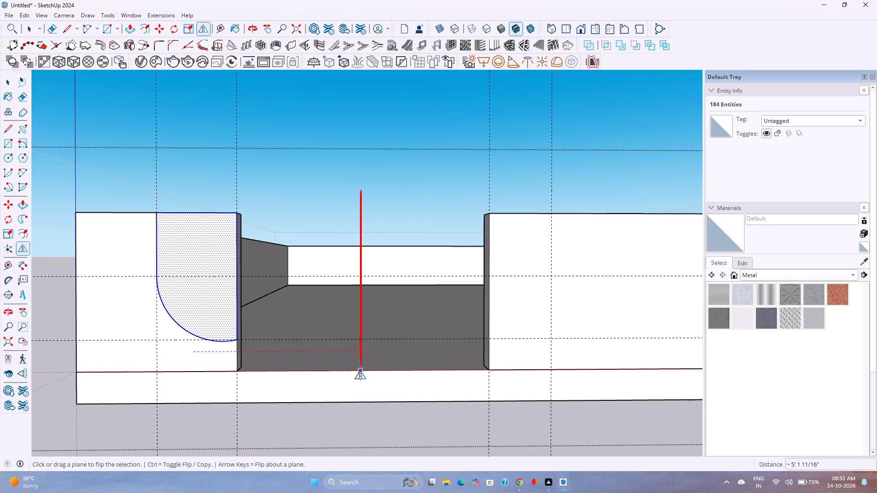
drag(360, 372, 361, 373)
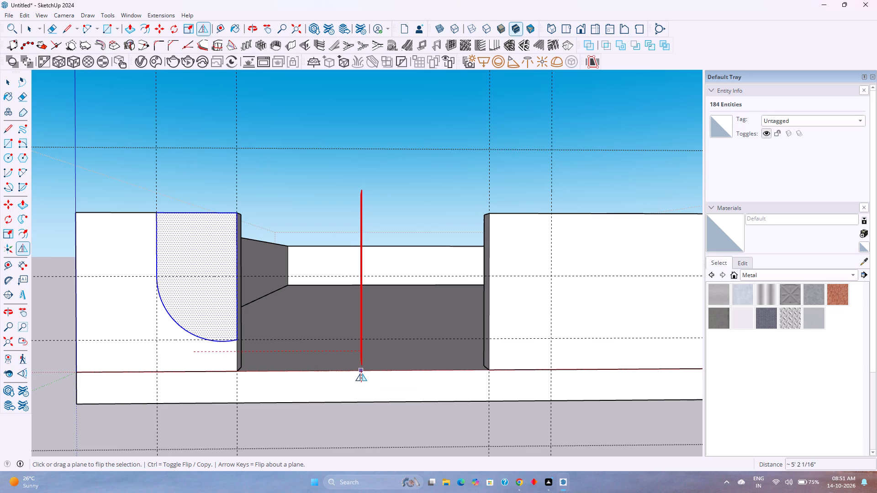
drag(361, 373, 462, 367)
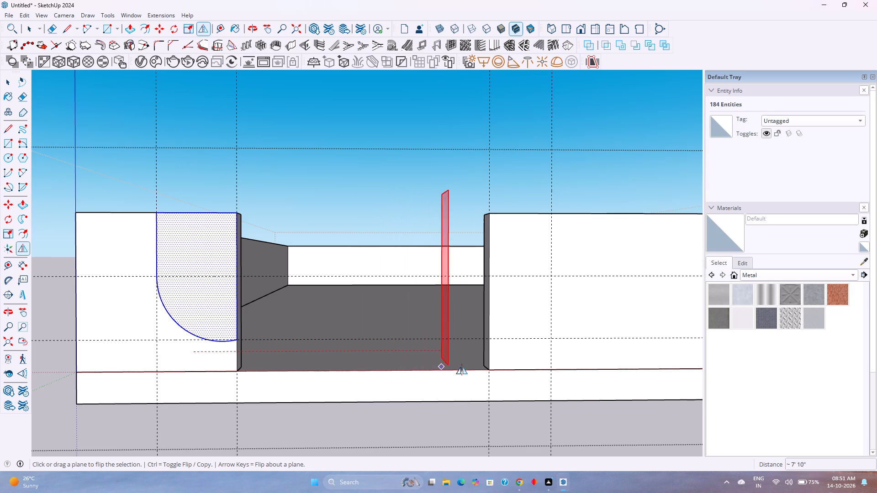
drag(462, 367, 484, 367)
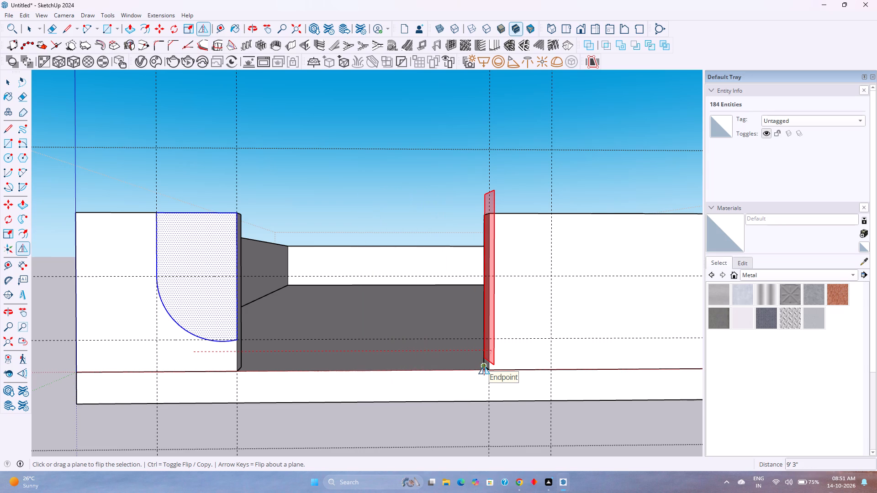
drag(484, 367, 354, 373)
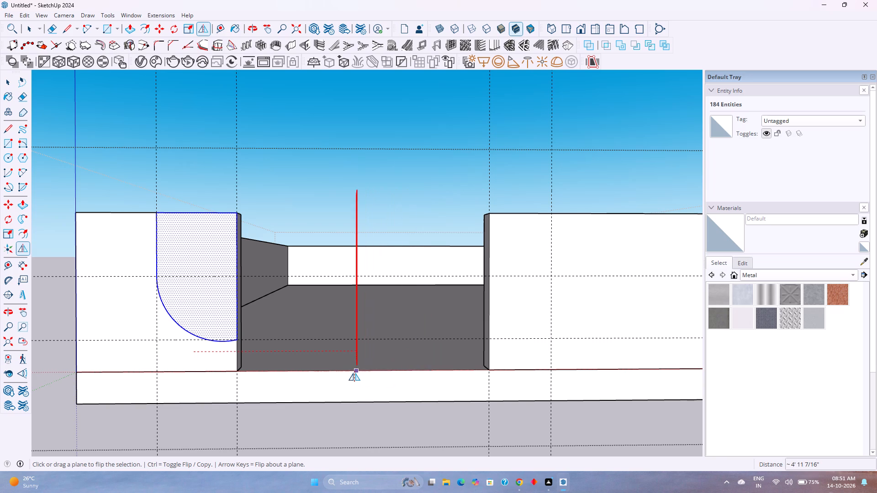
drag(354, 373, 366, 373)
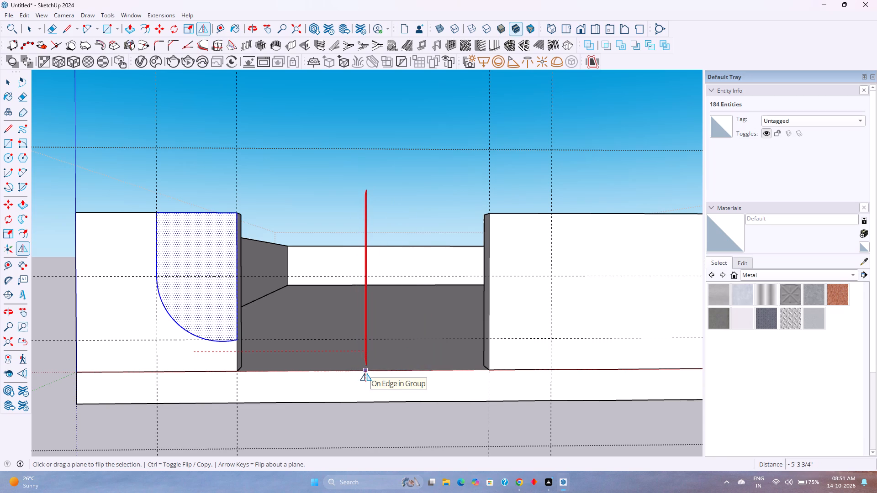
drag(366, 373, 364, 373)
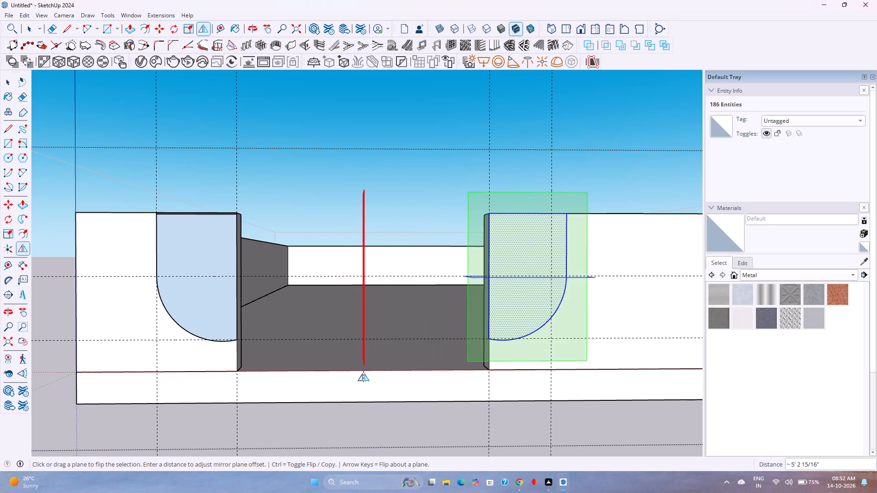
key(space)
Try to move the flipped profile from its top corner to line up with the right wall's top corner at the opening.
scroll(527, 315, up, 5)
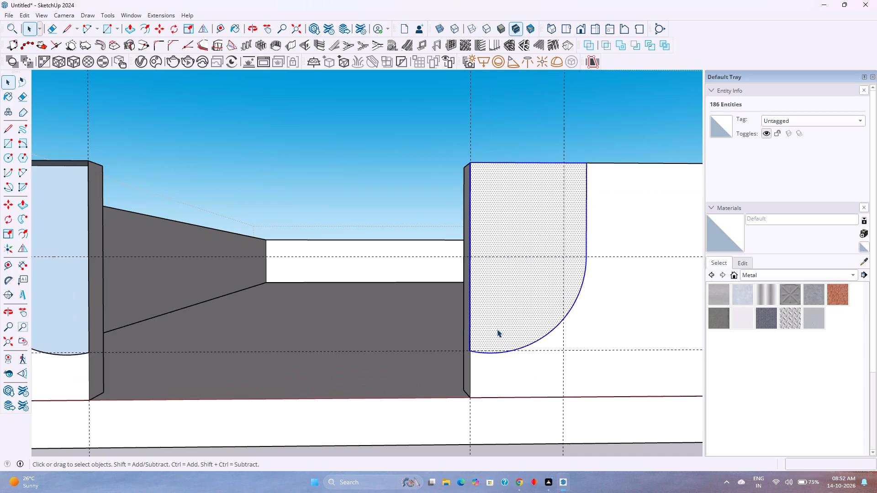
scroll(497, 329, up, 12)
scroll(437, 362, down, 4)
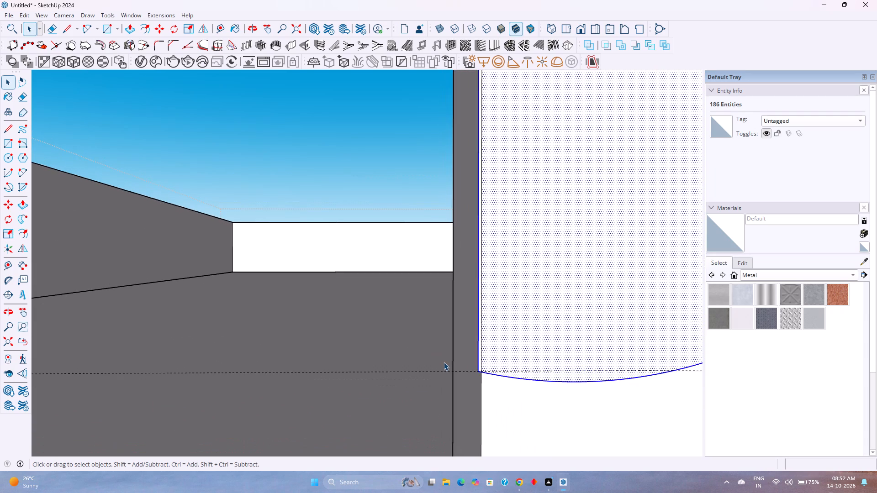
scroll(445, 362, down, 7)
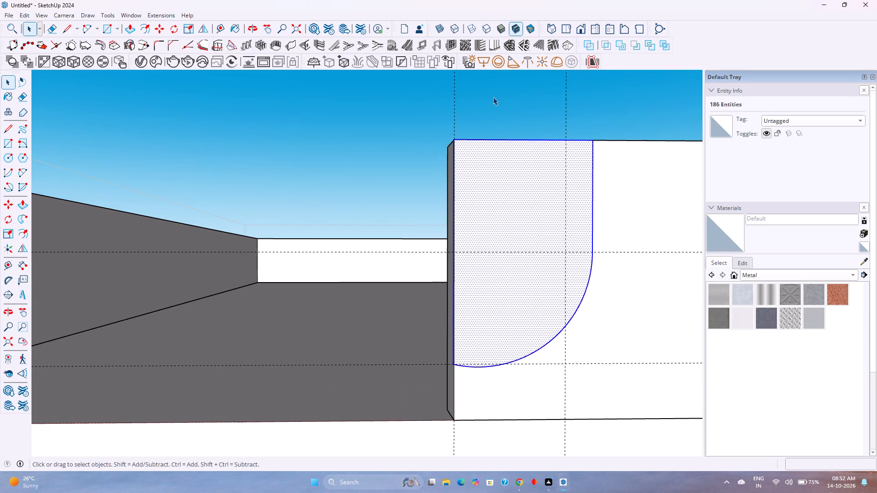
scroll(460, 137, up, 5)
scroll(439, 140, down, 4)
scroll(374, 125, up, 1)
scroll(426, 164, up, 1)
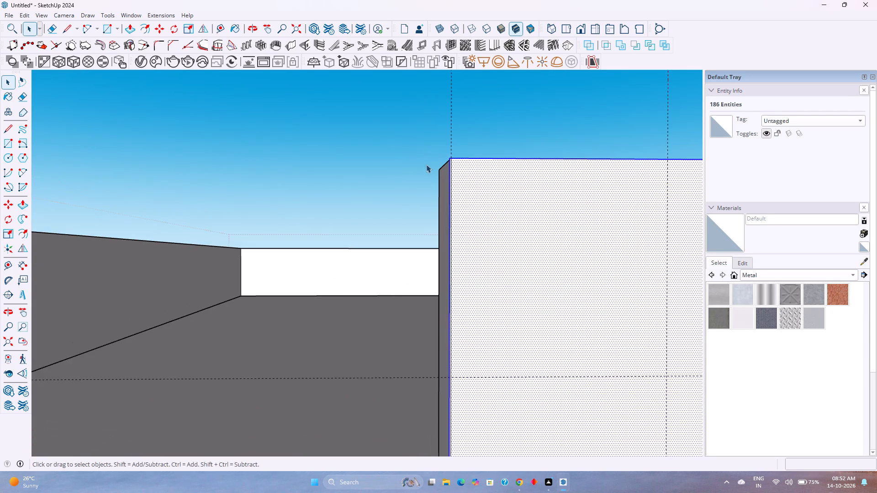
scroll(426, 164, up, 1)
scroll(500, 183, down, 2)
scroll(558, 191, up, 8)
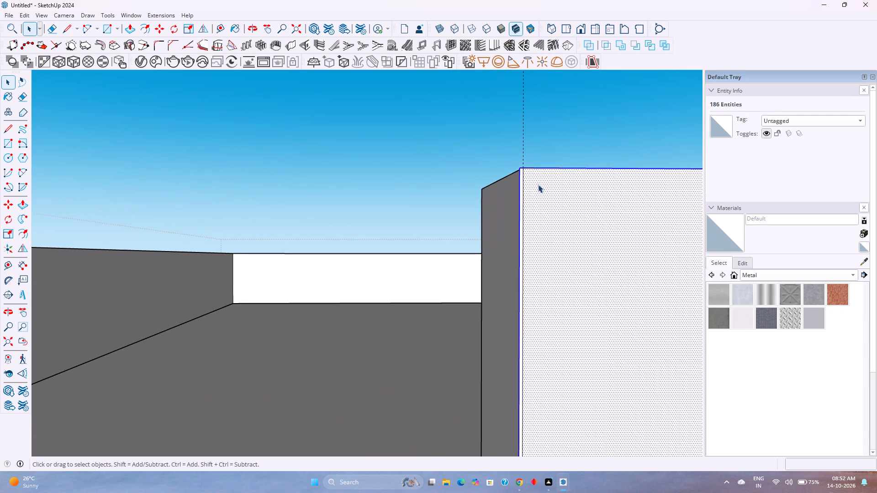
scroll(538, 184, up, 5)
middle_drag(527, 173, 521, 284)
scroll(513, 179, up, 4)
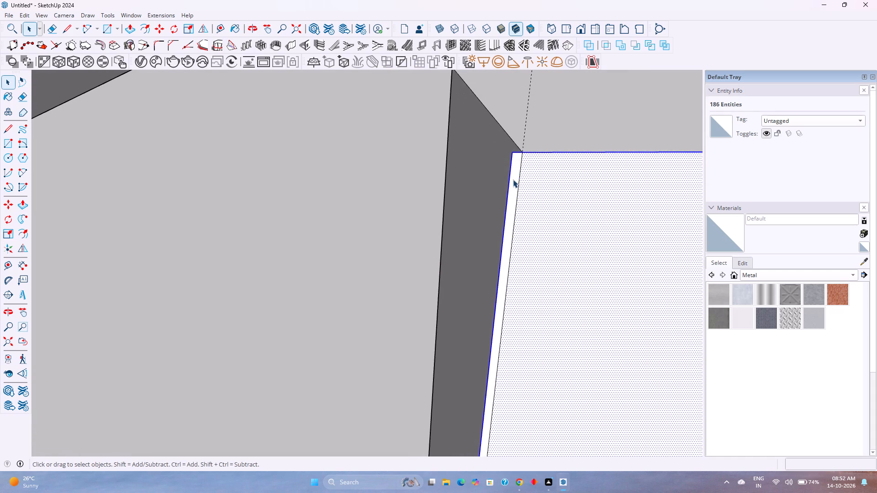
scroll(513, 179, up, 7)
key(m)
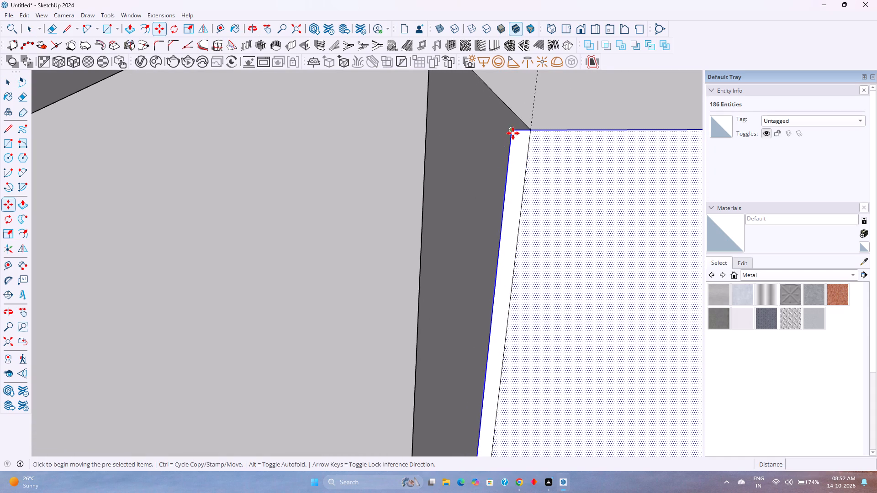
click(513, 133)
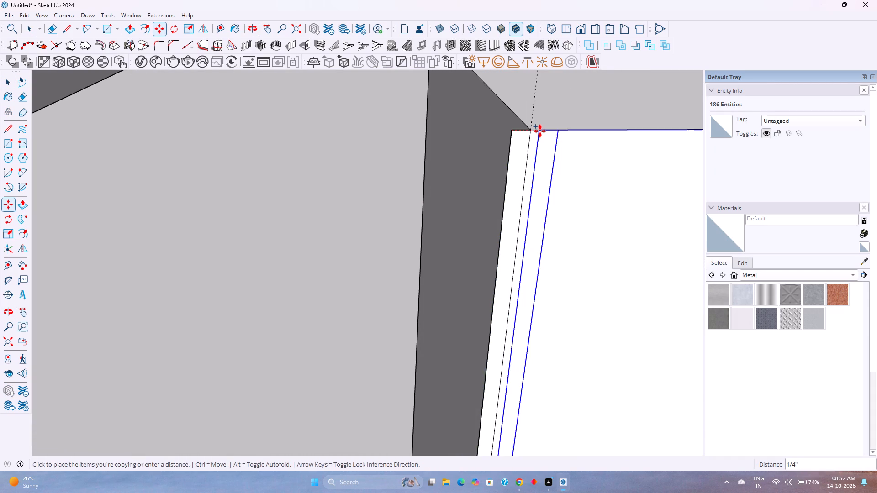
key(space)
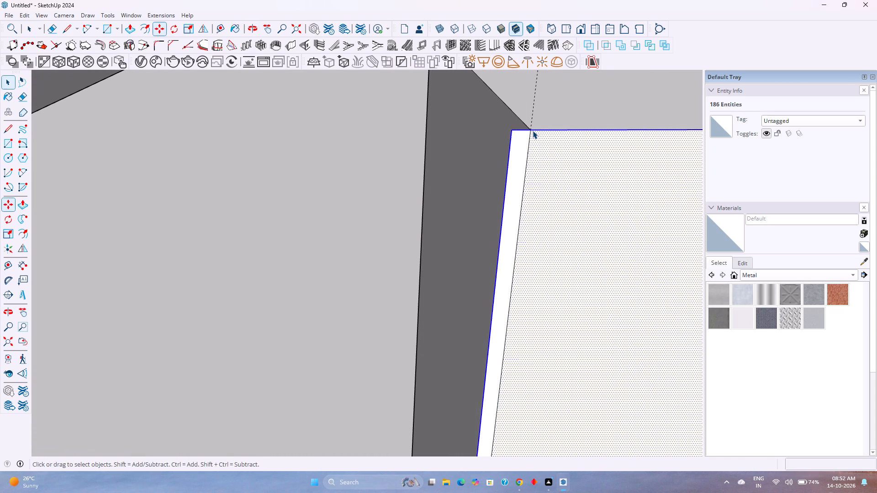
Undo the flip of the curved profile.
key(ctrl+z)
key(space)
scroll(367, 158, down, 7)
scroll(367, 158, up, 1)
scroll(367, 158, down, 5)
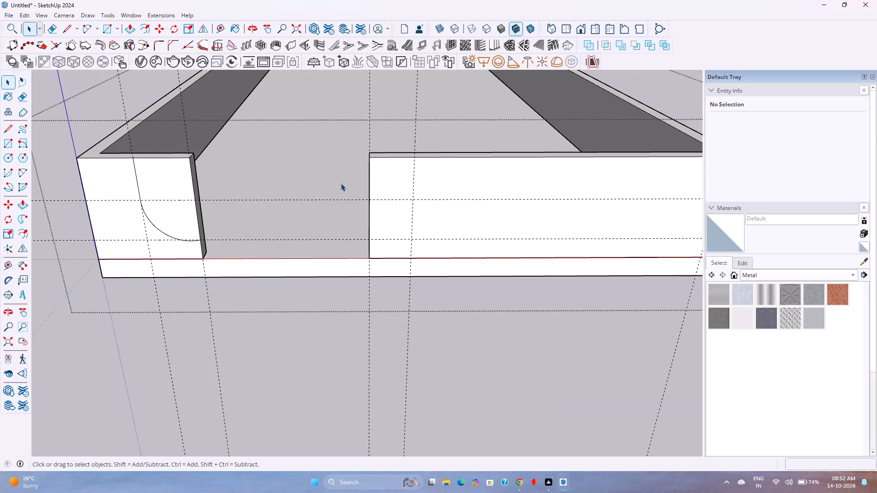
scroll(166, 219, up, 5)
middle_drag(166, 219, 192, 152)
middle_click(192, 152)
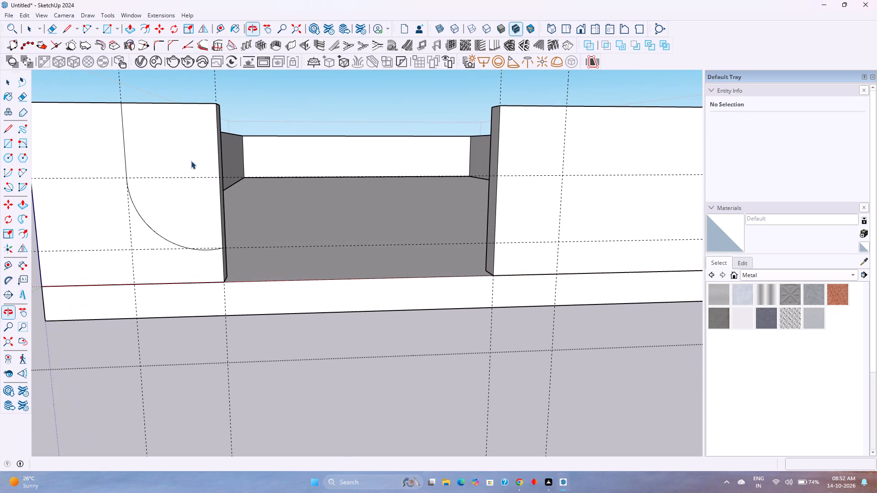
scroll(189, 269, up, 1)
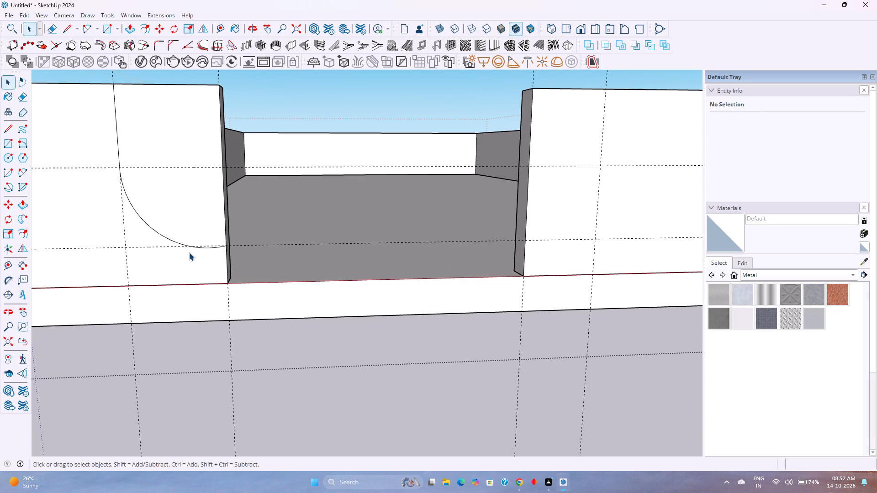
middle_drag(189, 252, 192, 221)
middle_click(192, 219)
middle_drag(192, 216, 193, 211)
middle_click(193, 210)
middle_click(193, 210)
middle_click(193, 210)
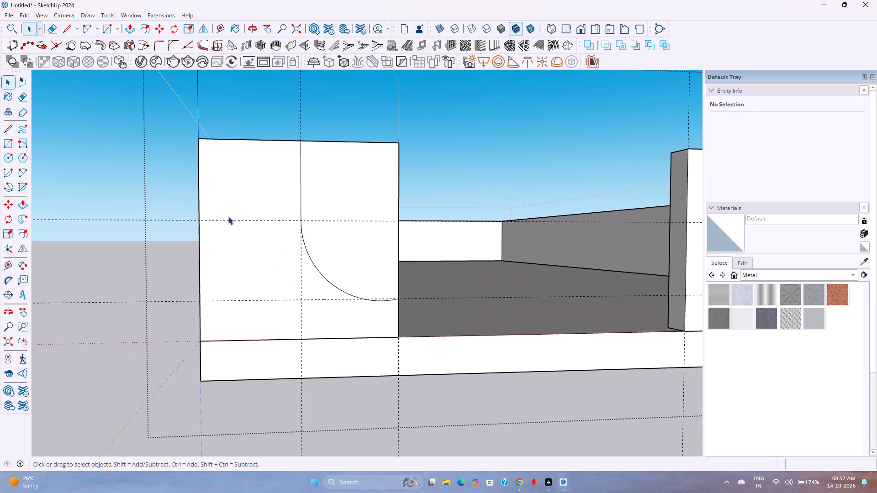
Select the left wall's curved profile with its edges and place a vertical guide 4' from the opening's left edge.
shift+scroll(359, 246, down, 1)
shift+middle_drag(359, 246, 210, 271)
middle_click(210, 271)
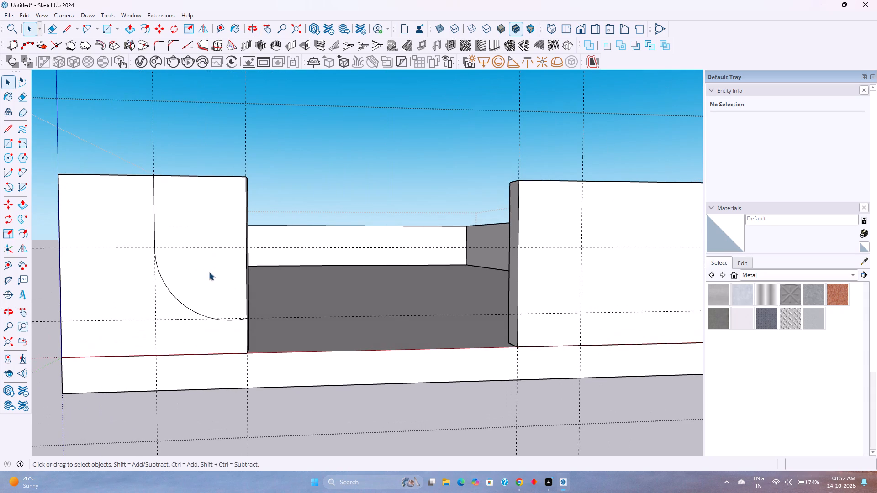
double_click(209, 272)
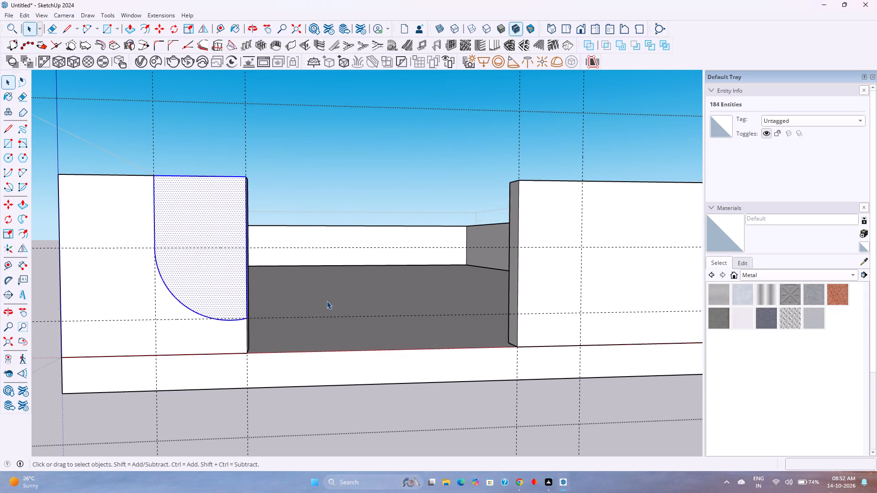
click(222, 28)
click(245, 157)
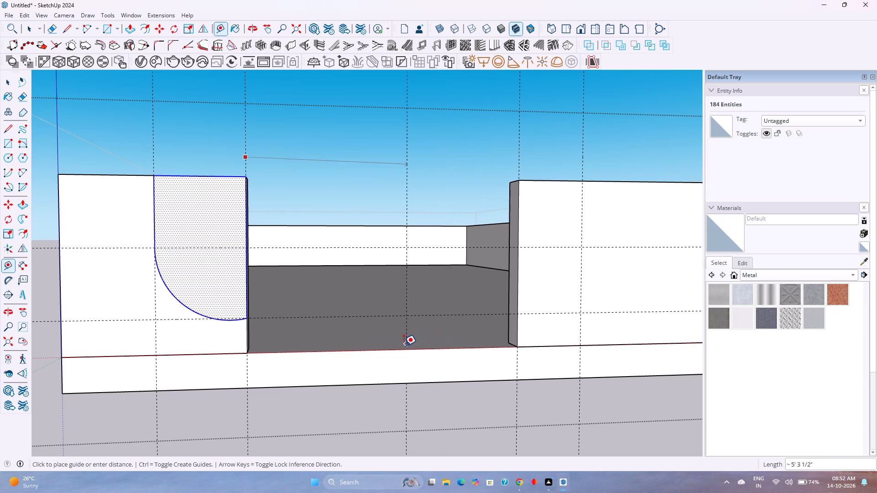
text(4')
key(Return)
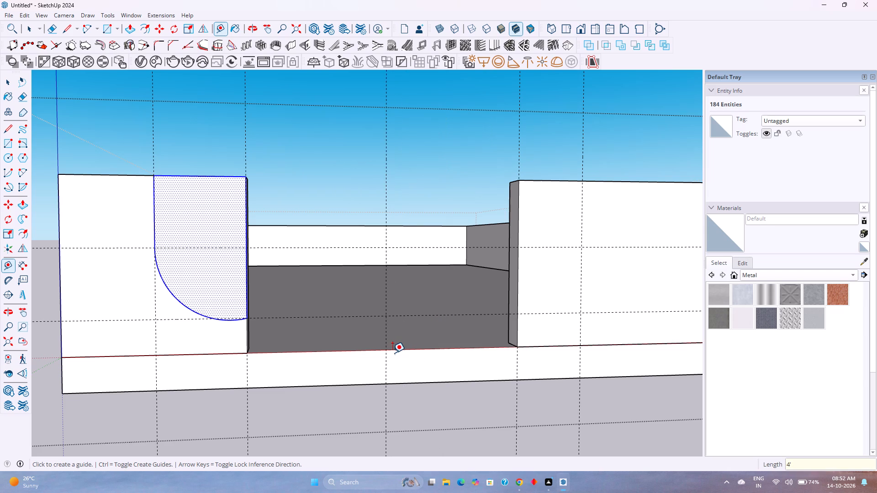
key(space)
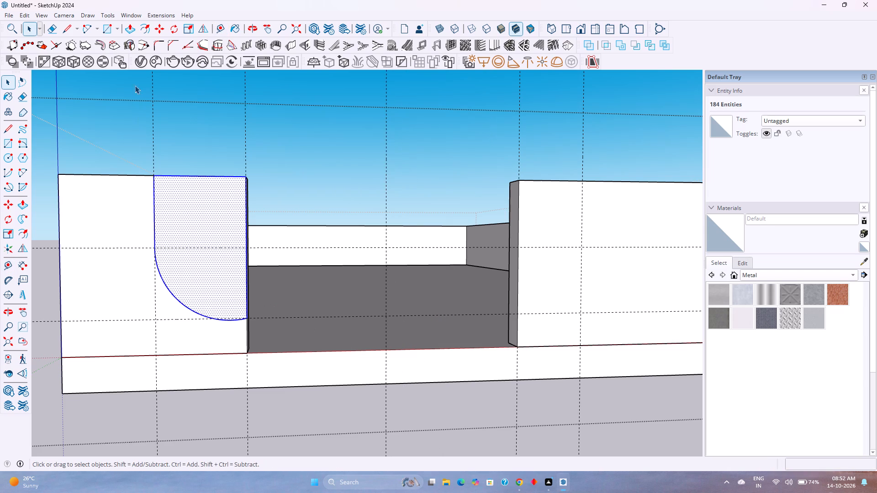
Flip a copy of the selected profile onto the right wall about the mid-opening guide, with a 5' 3" plane offset.
click(204, 27)
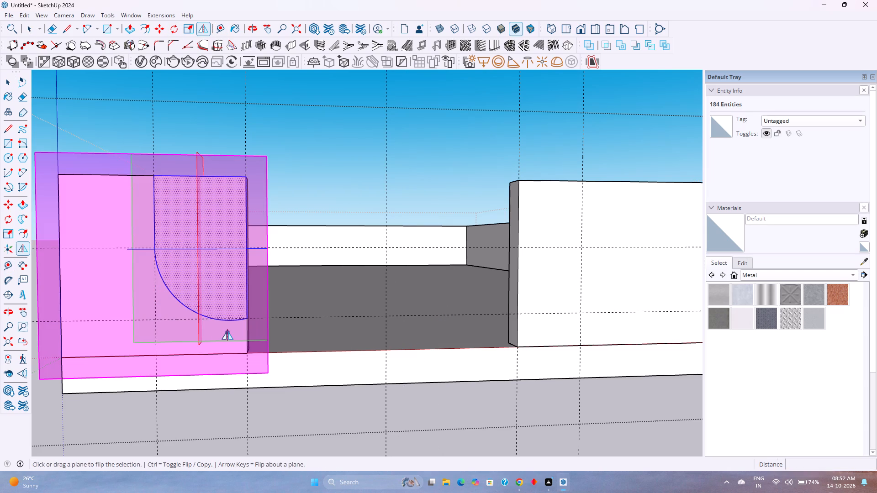
drag(198, 346, 380, 419)
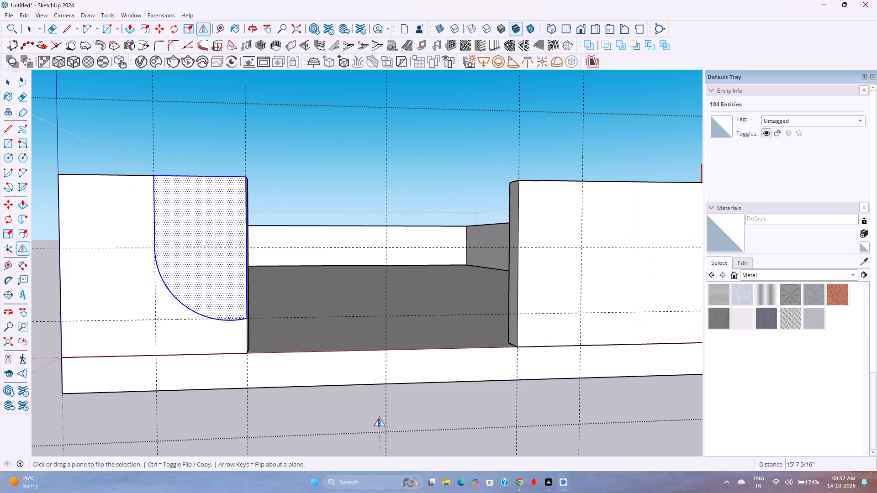
drag(380, 419, 398, 408)
key(Escape)
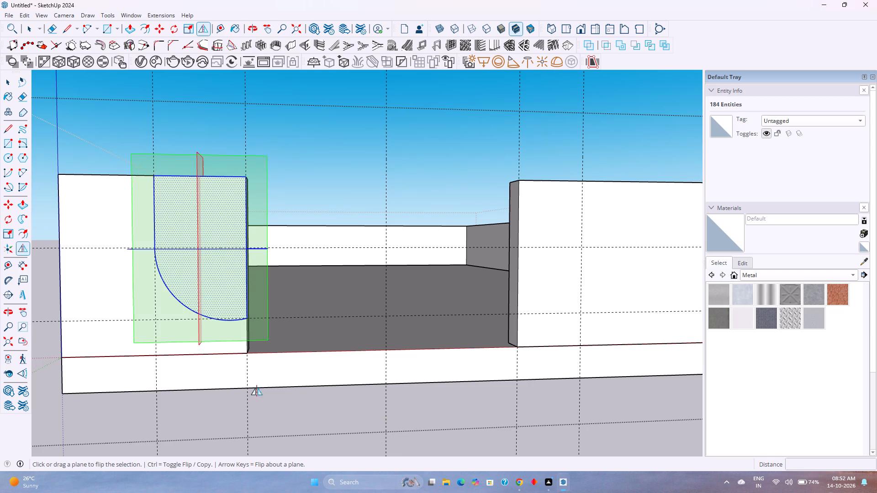
drag(199, 343, 381, 422)
key(Escape)
drag(199, 322, 301, 351)
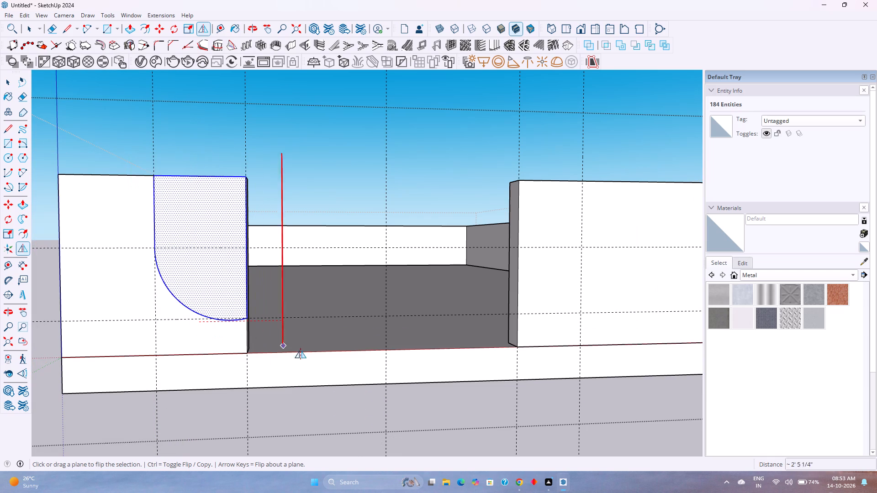
drag(301, 351, 387, 347)
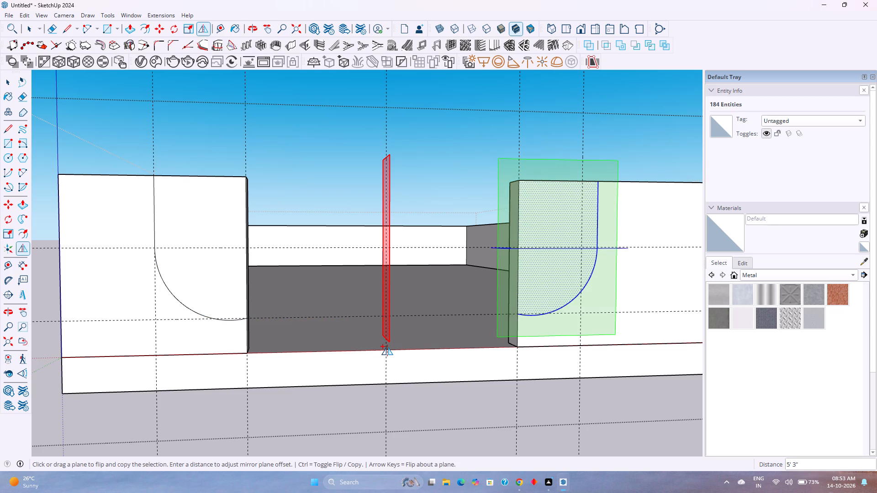
key(space)
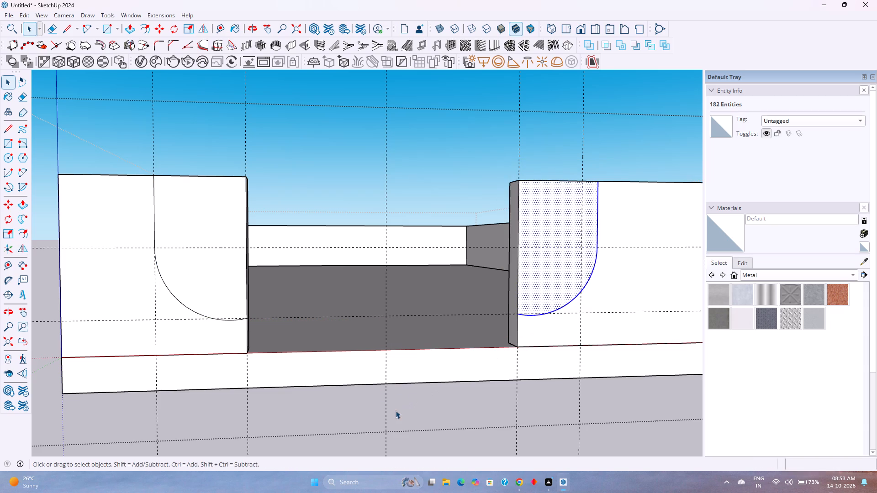
Delete the vertical guide at mid-opening.
click(385, 414)
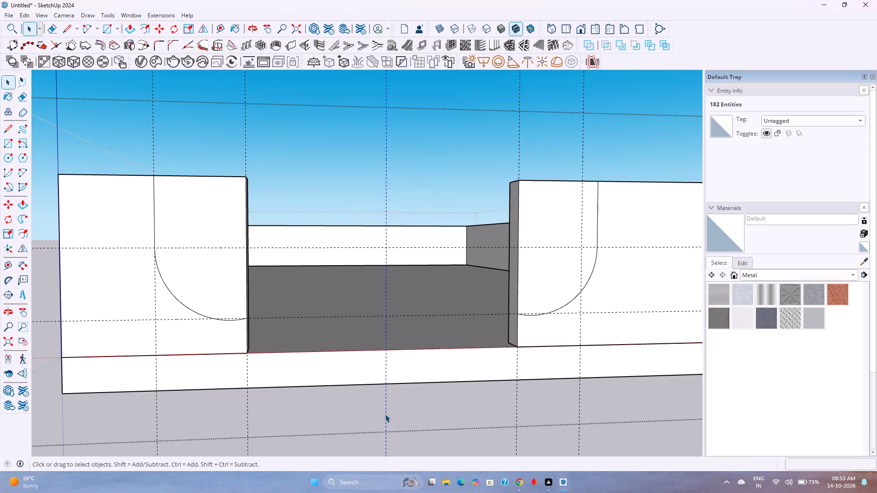
key(Delete)
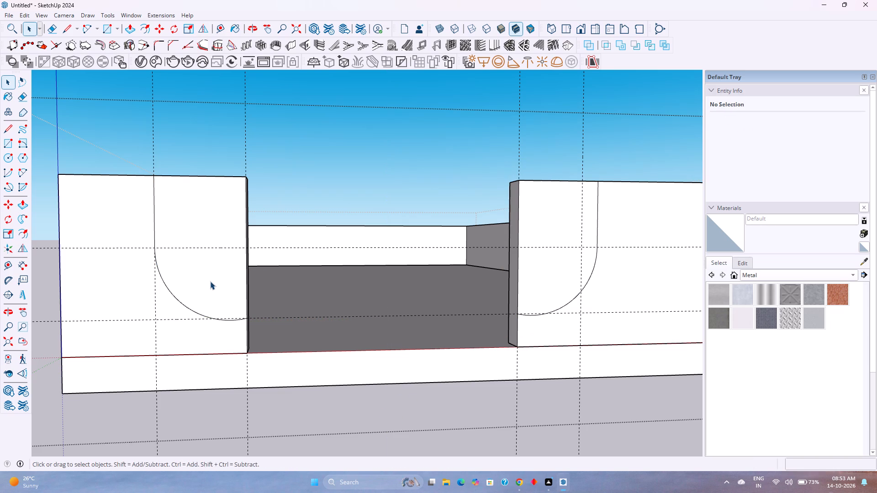
Copy the left wall's curved profile face and edges about 6' 2 1/2" straight out in front of the wall.
double_click(210, 281)
middle_drag(210, 281, 291, 439)
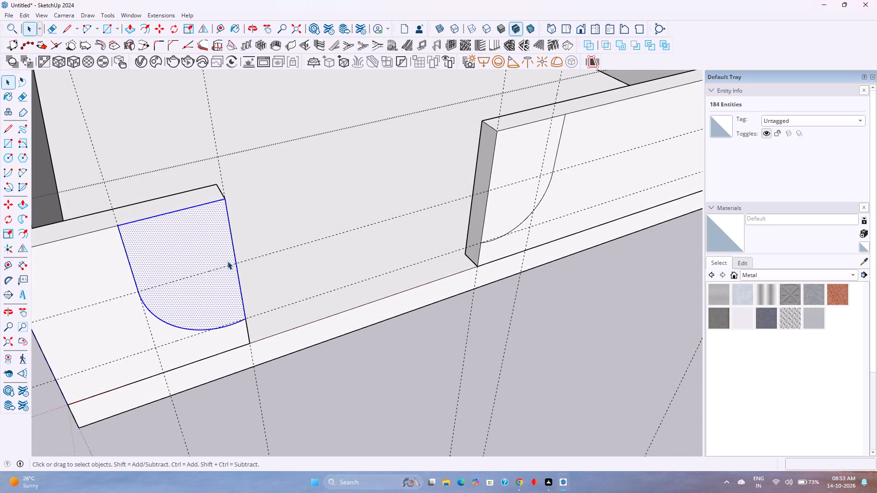
key(m)
click(223, 199)
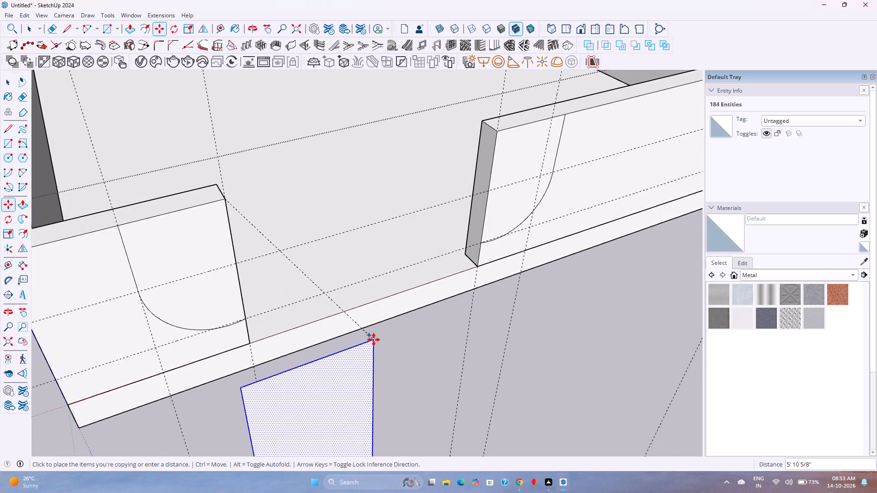
scroll(374, 340, down, 1)
key(Left)
click(385, 352)
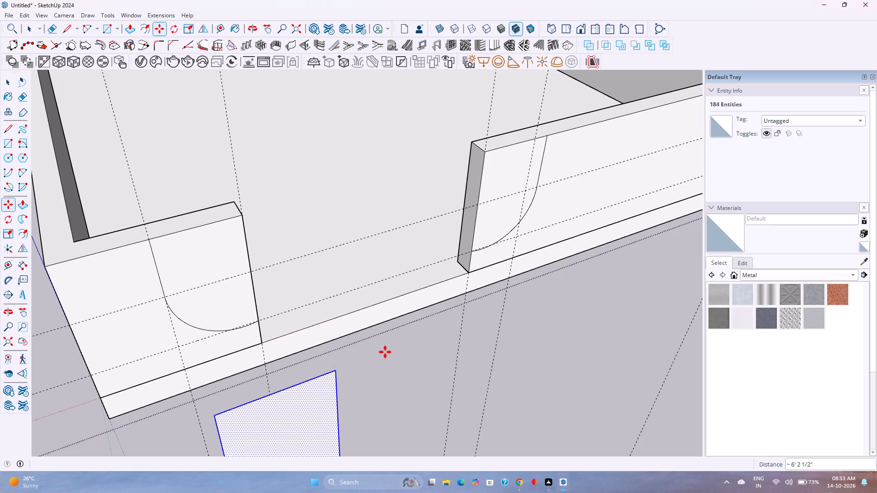
key(space)
Recess the left wall's curved profile face 1.5" into the wall and repeat the same recess on the right wall's profile.
scroll(192, 244, up, 4)
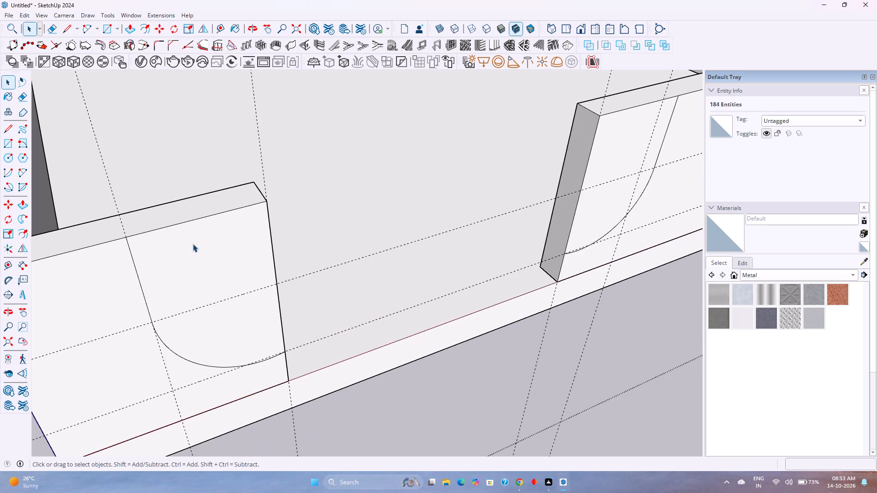
text(op)
key(Escape)
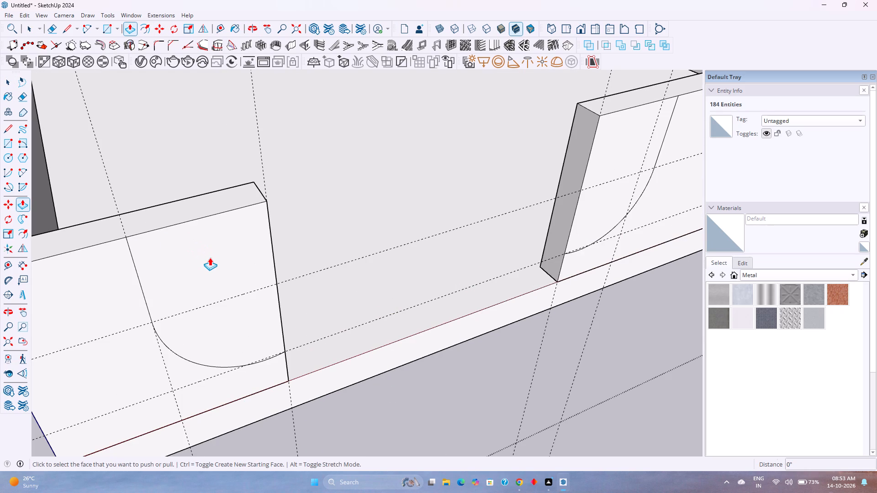
click(213, 261)
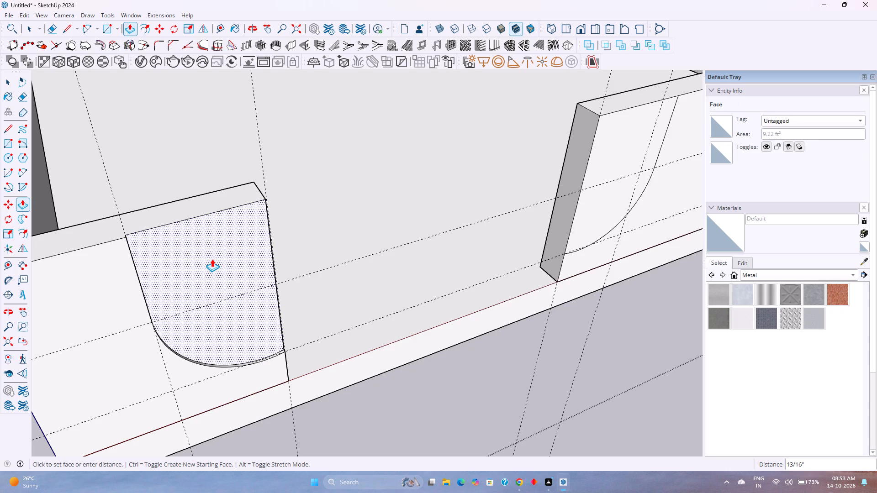
text(1.5)
key(Return)
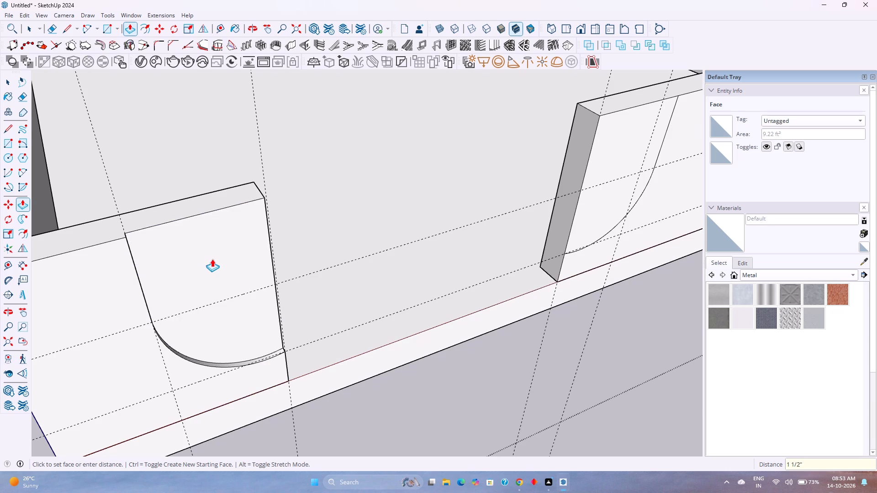
scroll(212, 259, down, 2)
double_click(557, 168)
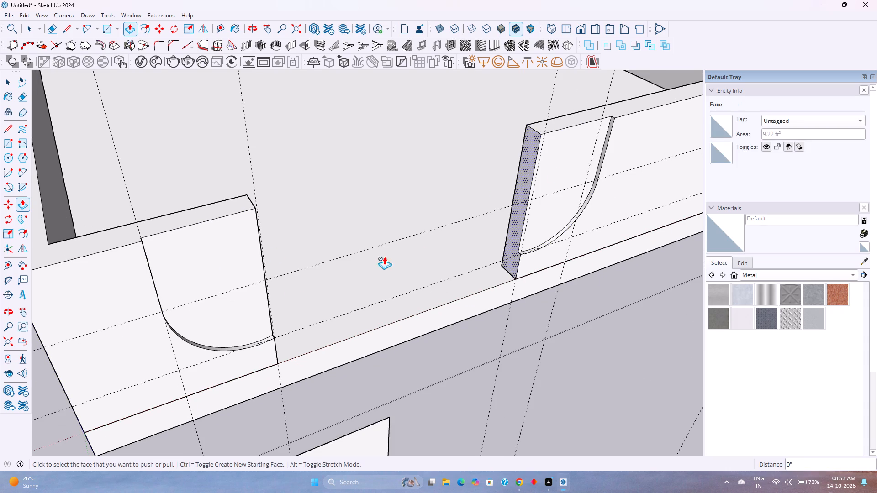
Push the left wall's recessed profile face a further 0.5" inward and repeat it on the right wall's recess.
scroll(284, 297, down, 1)
shift+middle_drag(285, 311, 301, 226)
scroll(326, 308, up, 1)
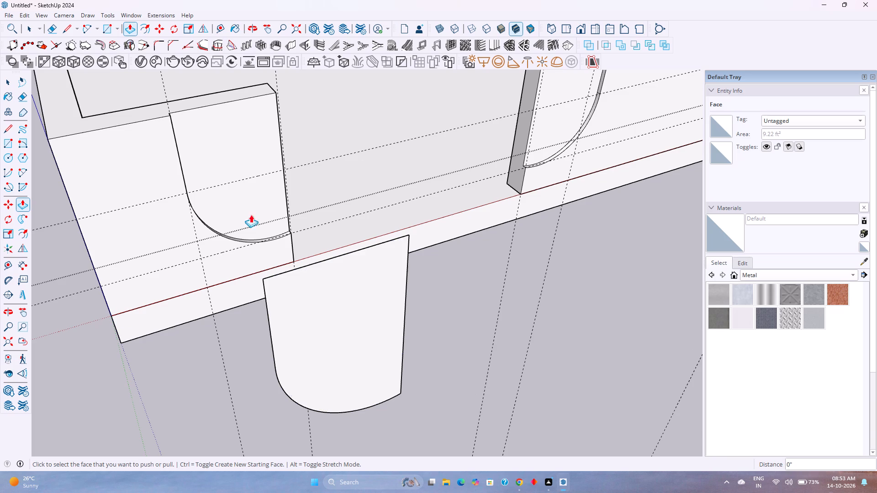
click(229, 168)
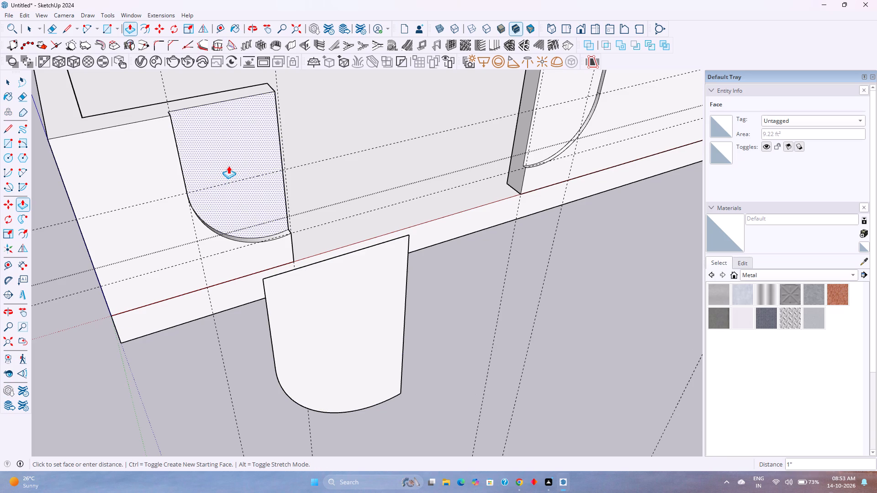
text(0.5)
key(Return)
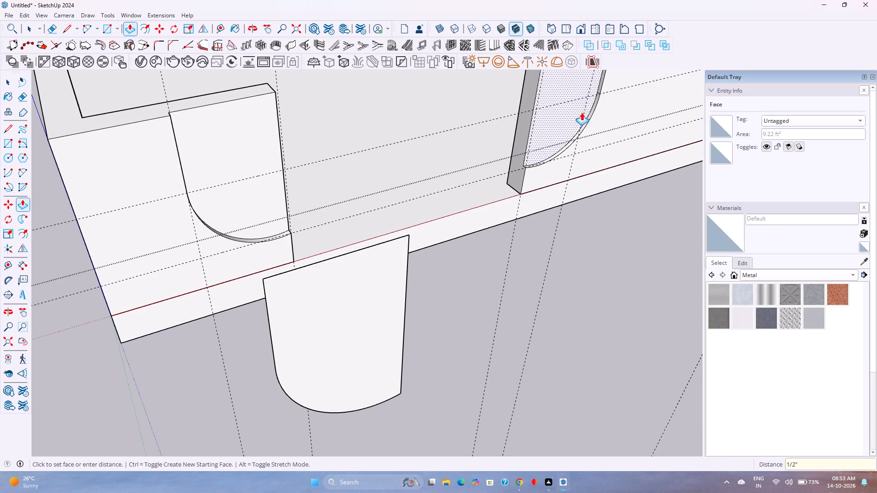
double_click(555, 85)
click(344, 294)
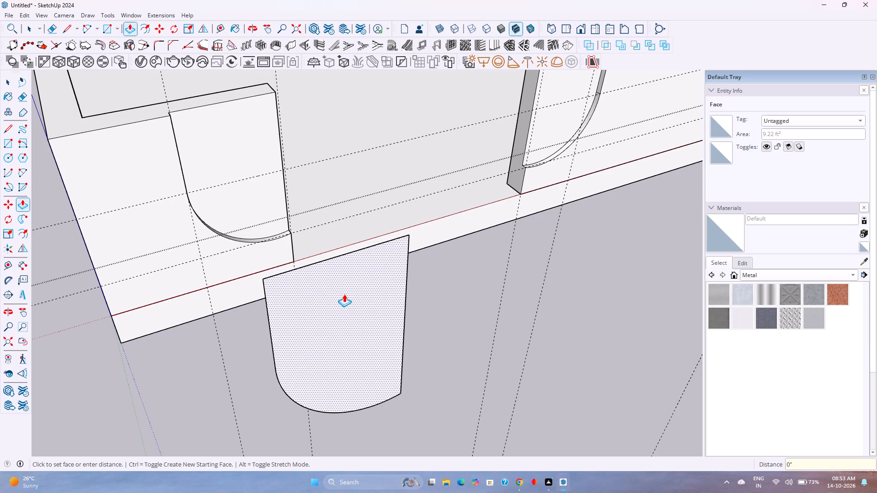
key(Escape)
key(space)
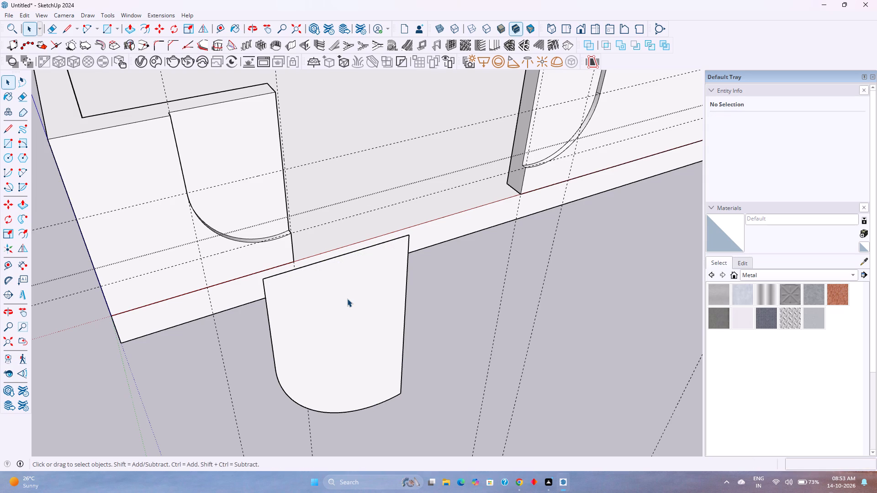
Group the copied curved profile face and its edges in front of the wall.
double_click(347, 299)
right_click(347, 299)
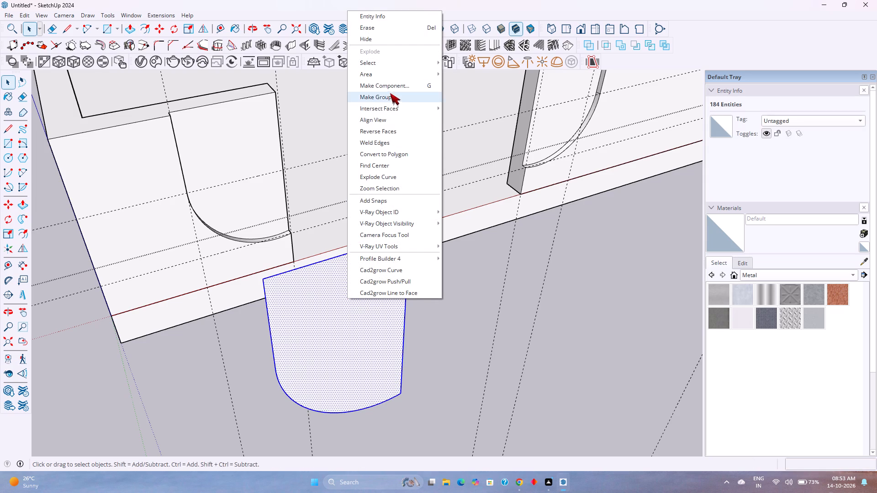
click(390, 96)
Inside the copied profile's group, extrude the face 1" to form a panel.
double_click(347, 348)
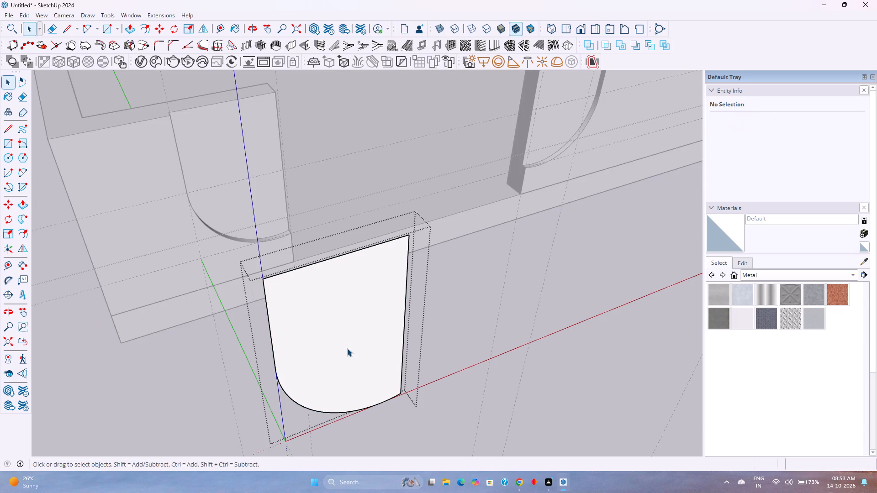
key(p)
click(339, 341)
key(1)
key(Return)
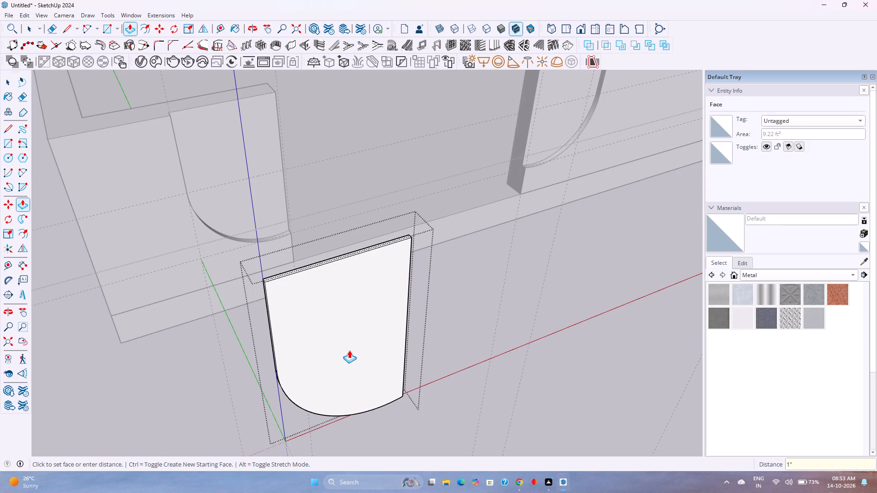
key(space)
Set up vertical louvres on the panel's curved front face with a depth of 0.5" and a thickness of 1.5".
scroll(349, 350, down, 1)
shift+middle_drag(349, 350, 367, 402)
shift+scroll(367, 402, down, 1)
shift+middle_click(367, 402)
middle_drag(367, 402, 366, 402)
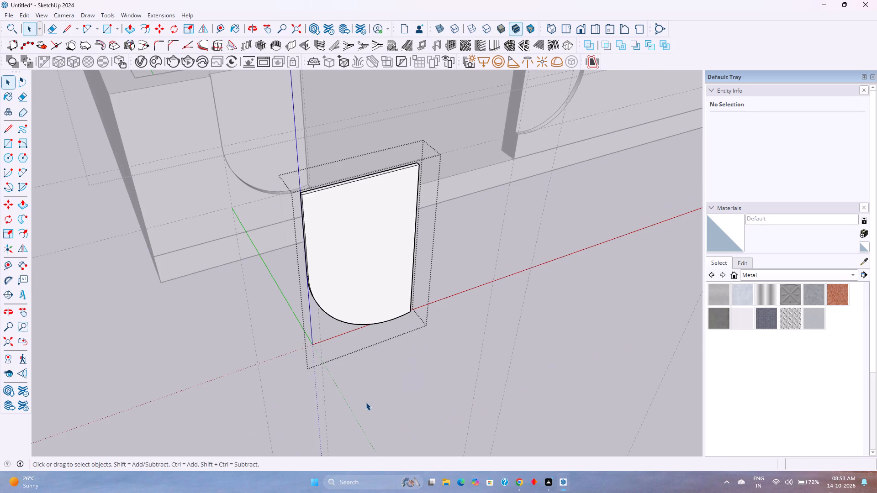
middle_drag(366, 402, 343, 382)
click(351, 244)
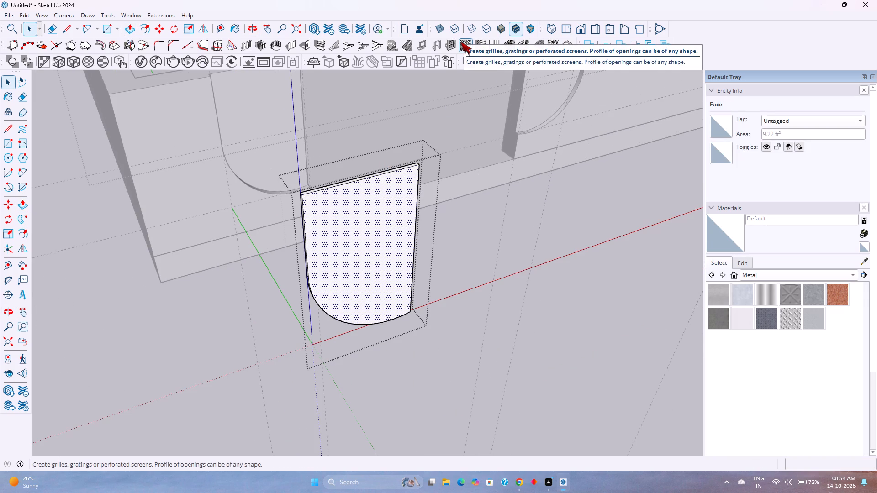
click(500, 41)
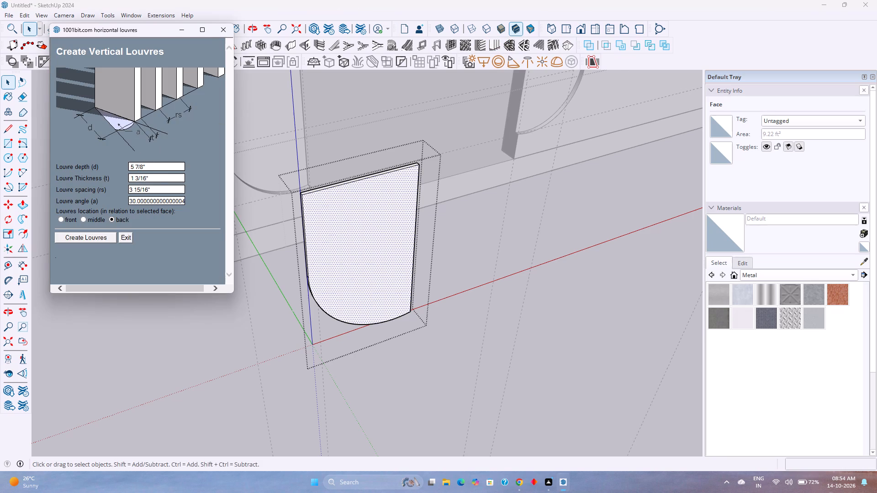
click(154, 167)
text(0.)
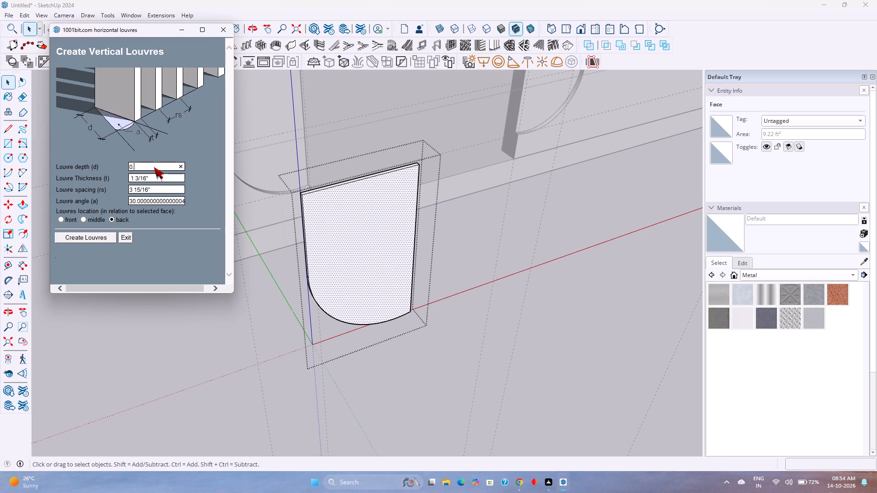
text(5')
key(BackSpace)
key(apostrophe)
key(BackSpace)
key(shift+quotedbl)
key(Return)
click(168, 176)
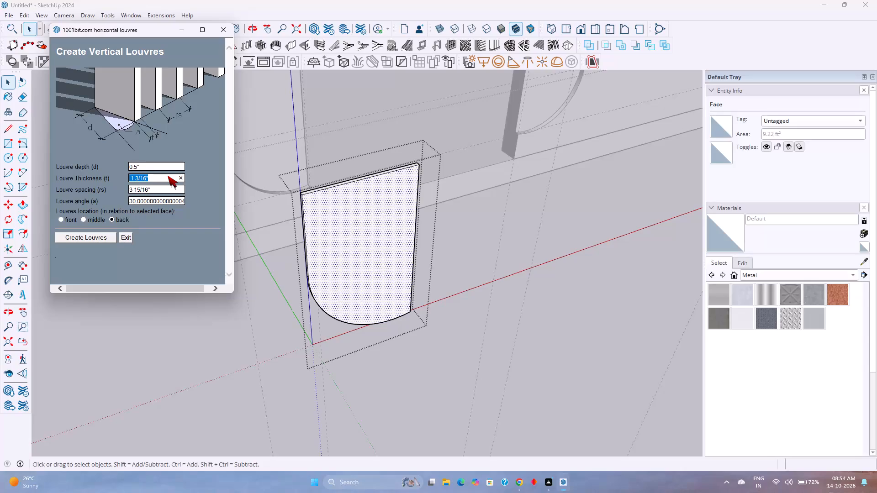
key(1)
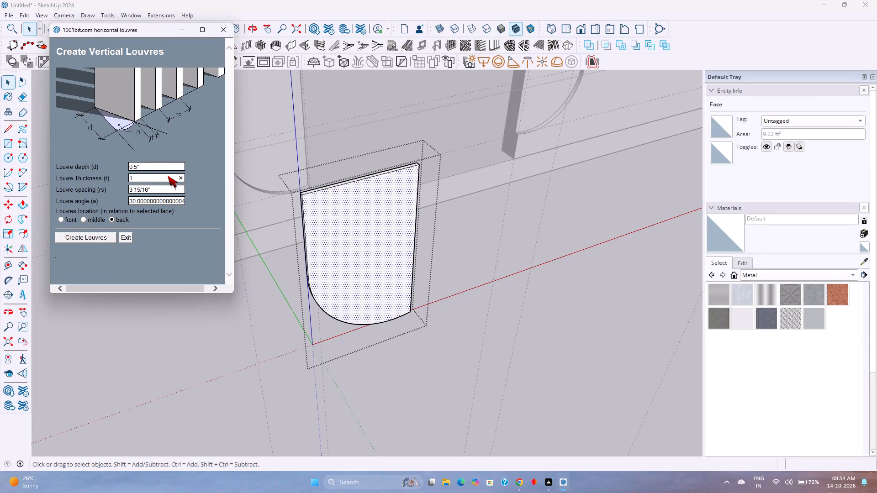
text(.")
key(Return)
key(BackSpace)
key(5)
key(shift+quotedbl)
key(Return)
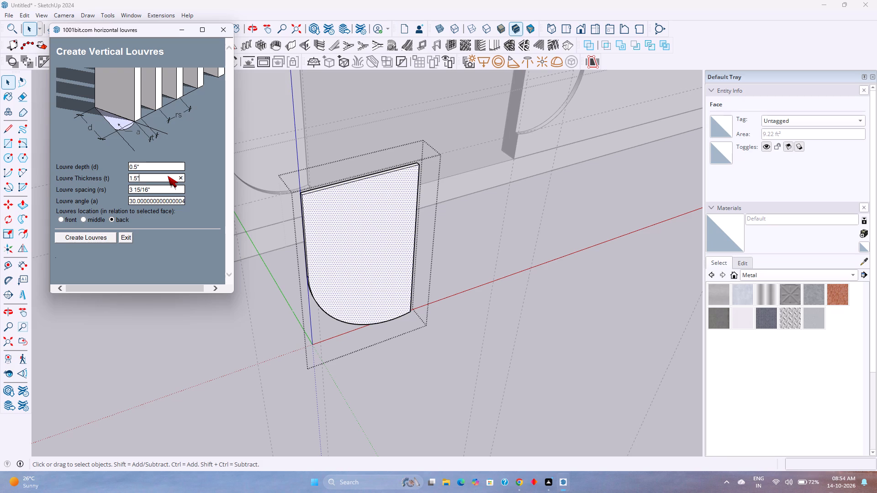
Set the louvre spacing to 2.5" and the angle to 0, choose the front location, and create the louvres.
click(163, 186)
text(2.5")
key(Return)
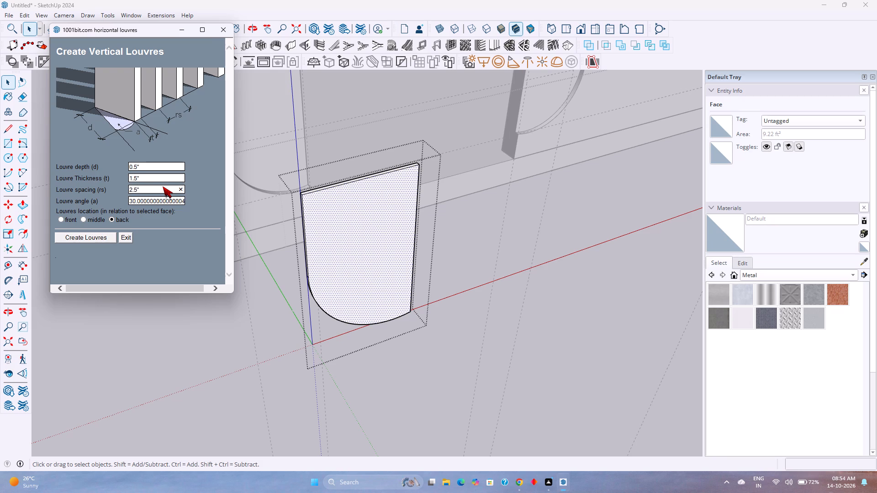
click(166, 200)
key(0)
click(61, 221)
click(66, 239)
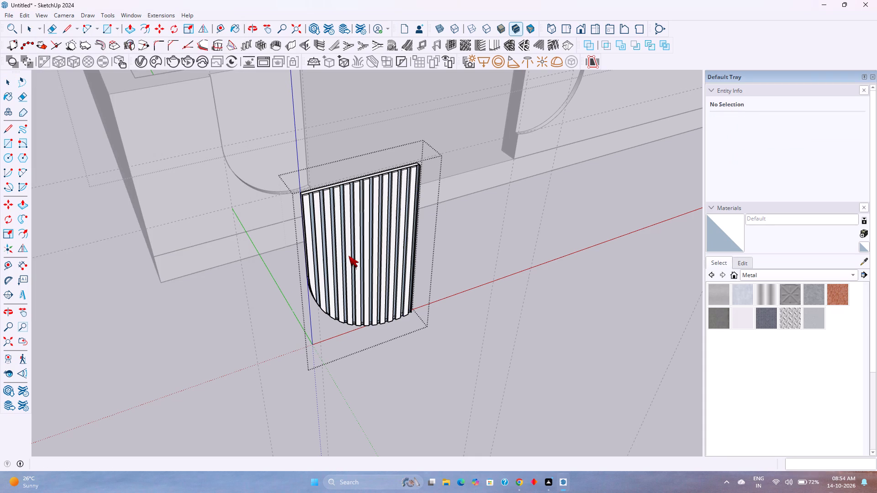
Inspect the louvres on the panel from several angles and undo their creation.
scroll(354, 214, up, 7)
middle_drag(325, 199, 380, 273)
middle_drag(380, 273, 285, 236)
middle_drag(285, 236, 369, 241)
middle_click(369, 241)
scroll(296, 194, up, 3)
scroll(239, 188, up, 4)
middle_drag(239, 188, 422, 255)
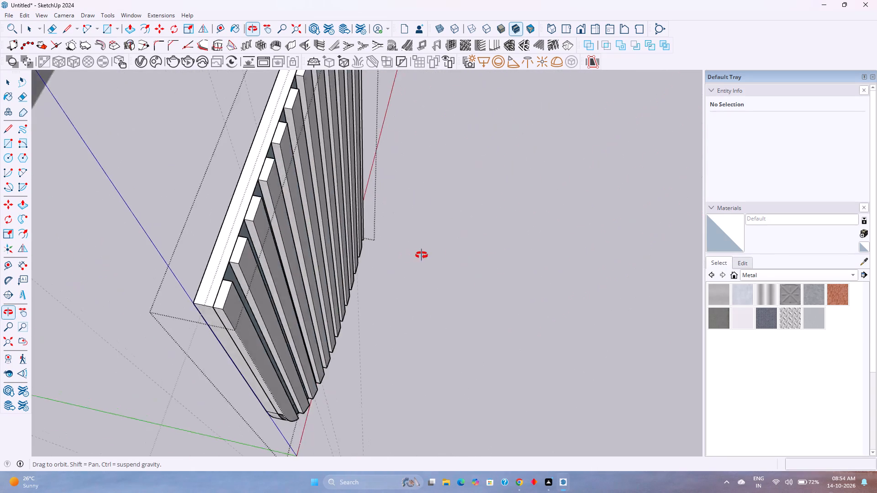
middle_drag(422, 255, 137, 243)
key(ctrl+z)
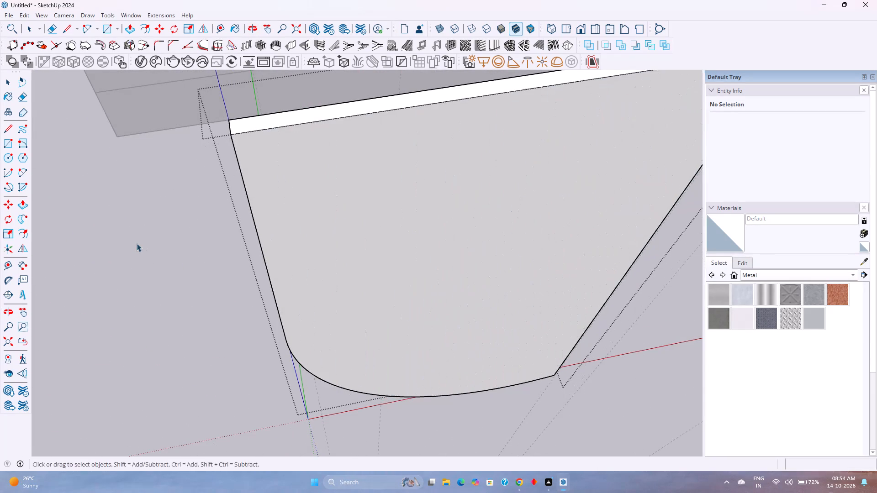
Copy the panel's front face and edges about 2' 11 3/4" along the red axis and group the copy.
key(space)
double_click(299, 207)
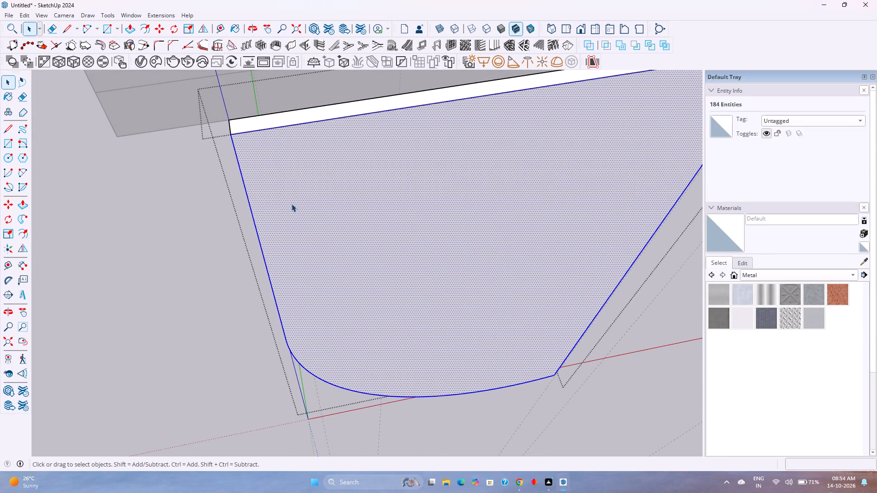
key(m)
click(232, 136)
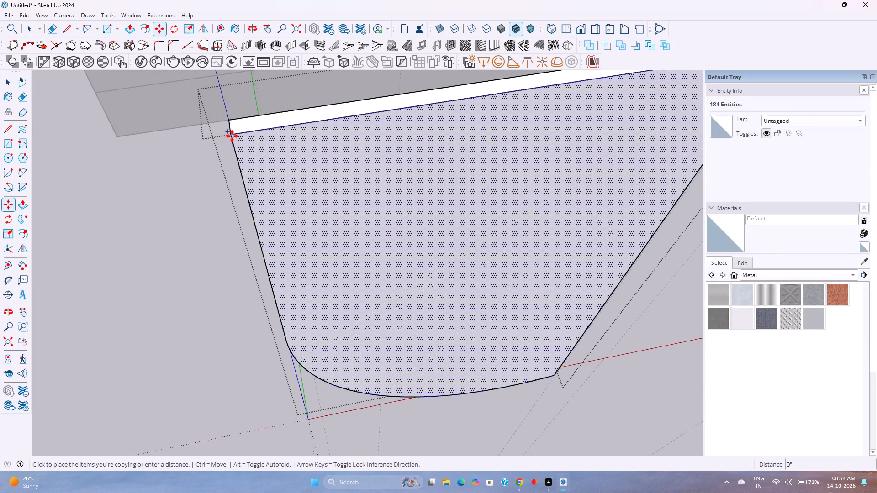
key(Left)
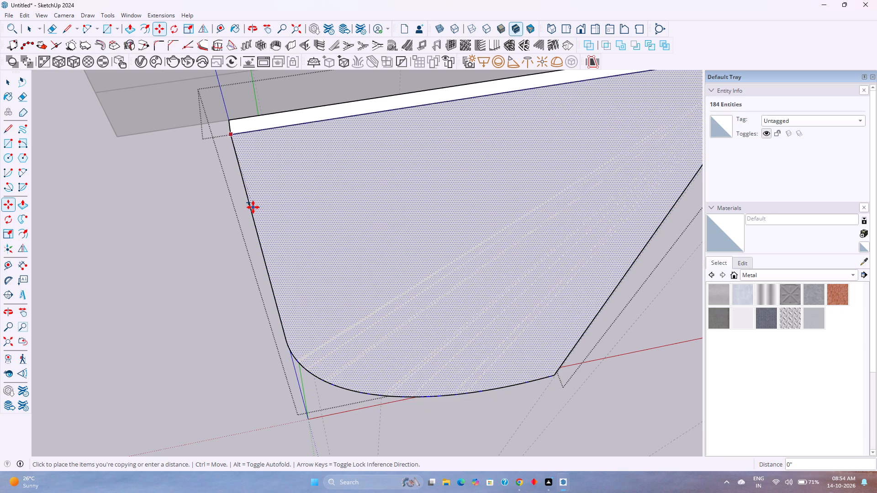
key(Right)
scroll(253, 207, down, 9)
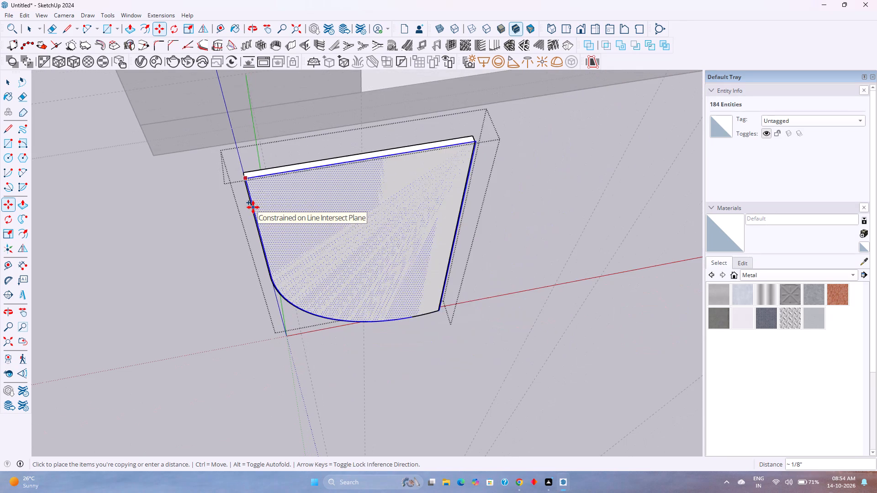
click(527, 157)
key(space)
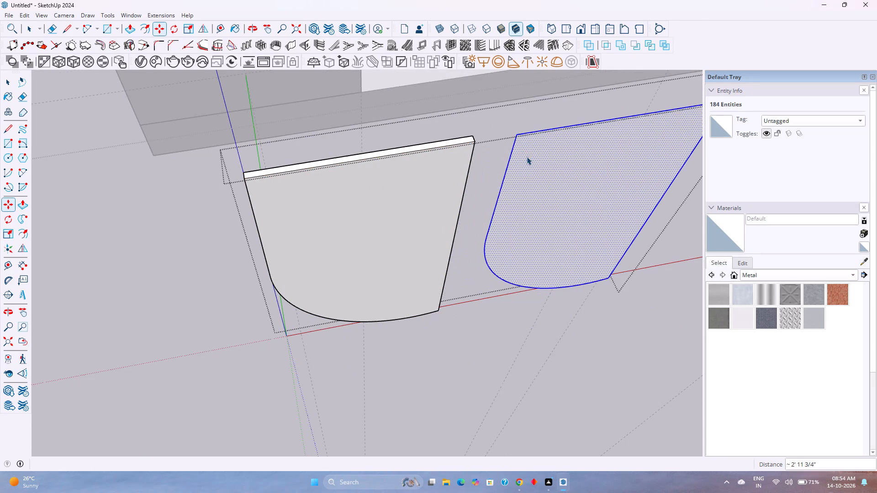
right_click(534, 162)
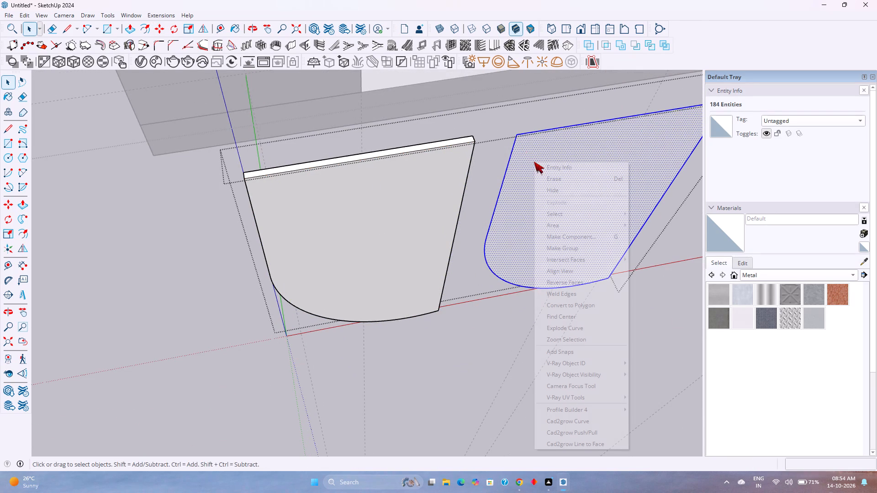
click(566, 248)
Inside the copy's group, create front-located vertical louvres on the face with 1/2" depth, 1 1/2" thickness, 2 1/2" spacing and 0 angle.
double_click(560, 224)
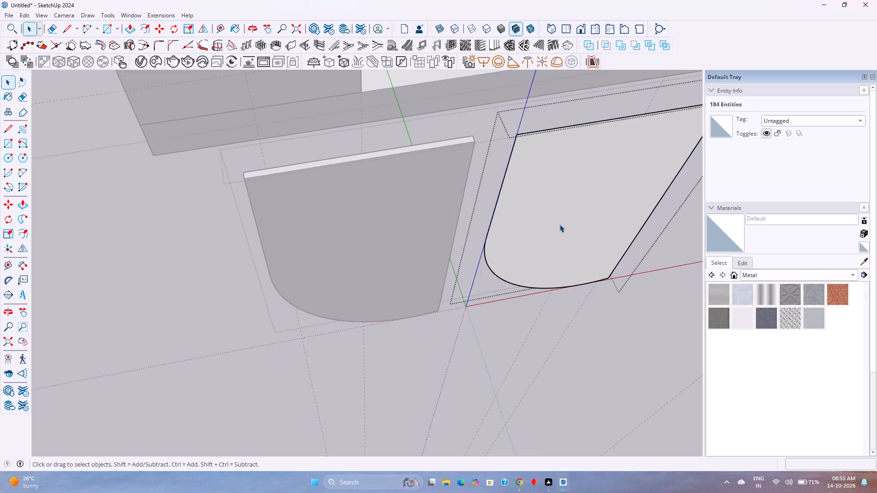
click(559, 220)
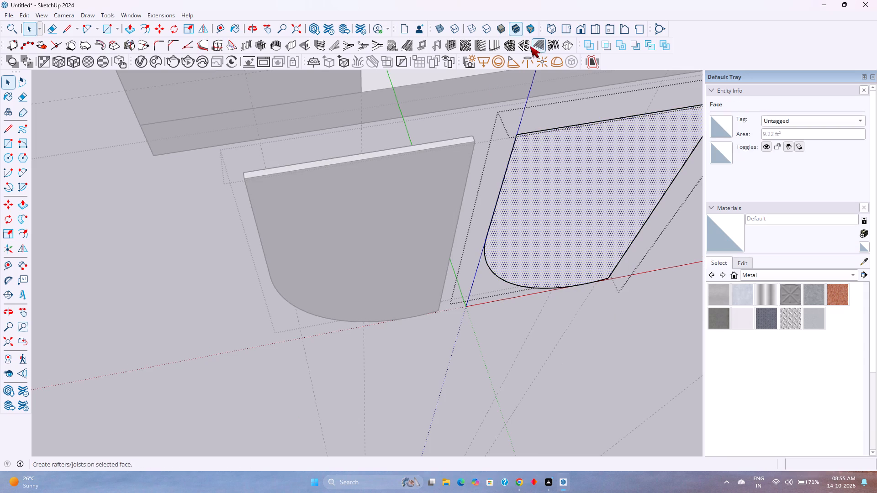
click(498, 44)
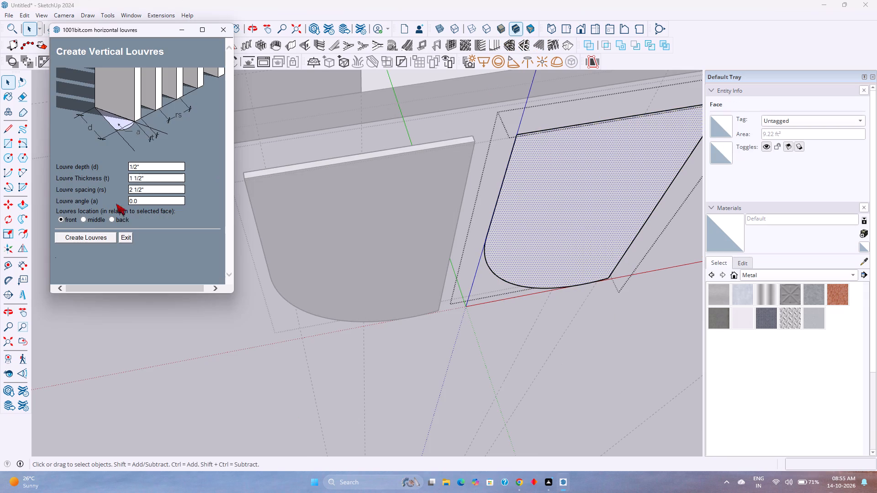
click(78, 236)
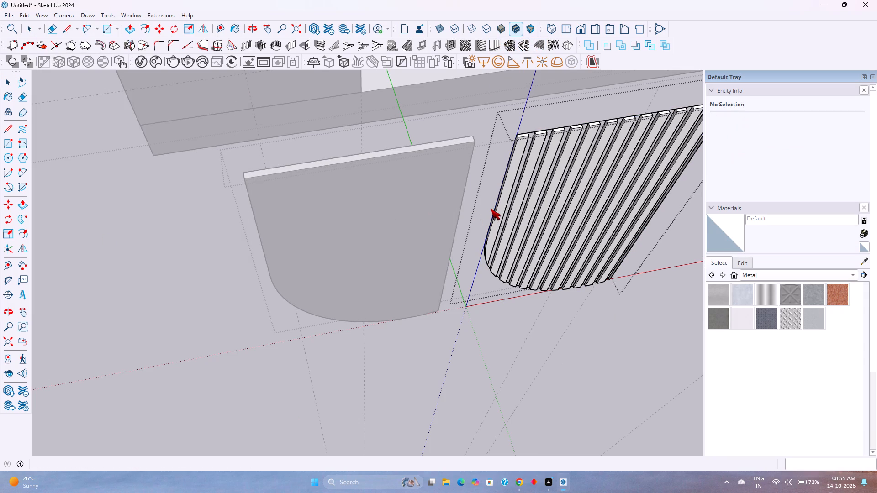
click(534, 338)
key(Escape)
click(523, 359)
Reopen the louvred copy's group and delete the base face behind the louvres.
scroll(521, 131, up, 5)
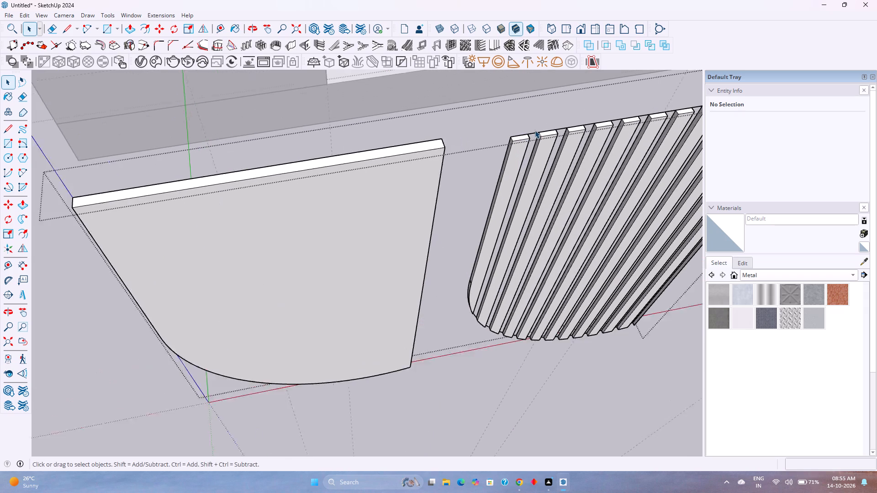
click(535, 132)
click(535, 132)
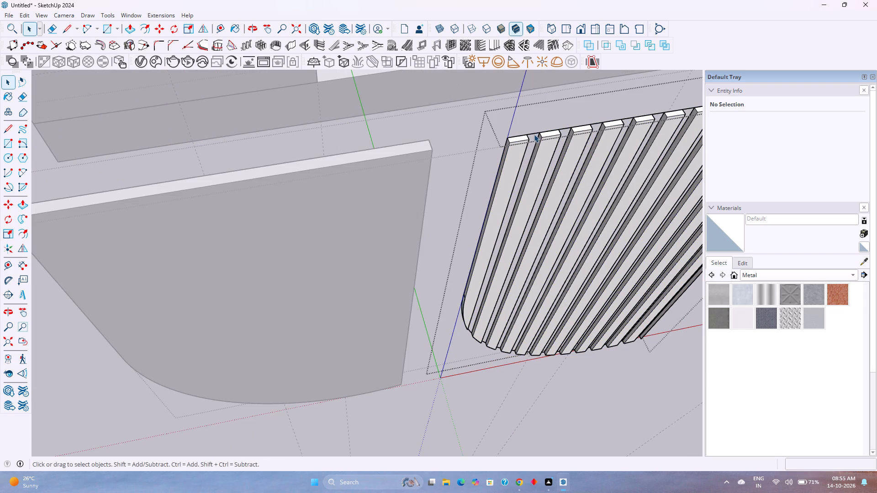
click(534, 134)
key(Delete)
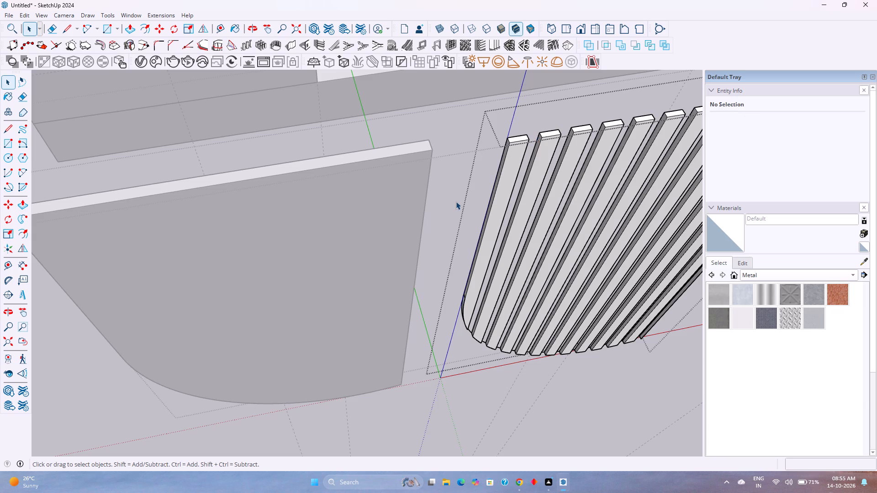
Delete the base profile's leftover arc edge along the curved bottom of the louvres.
scroll(456, 201, down, 4)
middle_drag(469, 322, 444, 208)
middle_click(444, 208)
scroll(487, 356, up, 6)
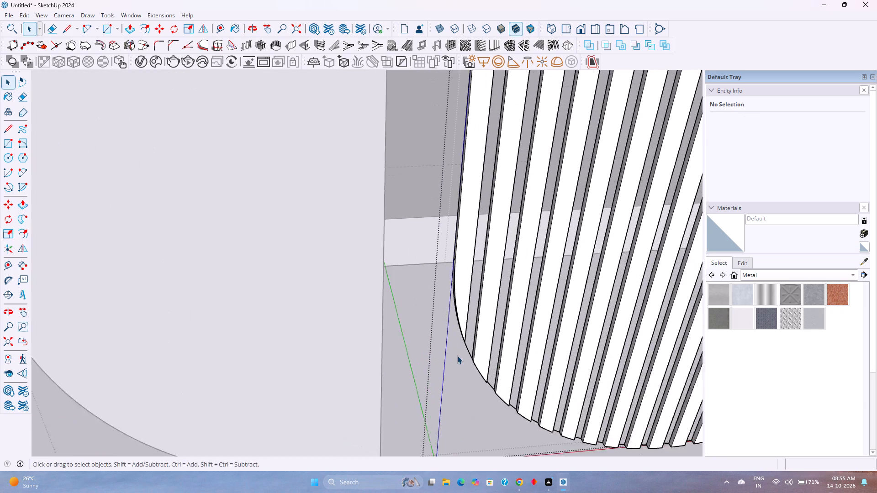
scroll(457, 356, up, 2)
click(471, 349)
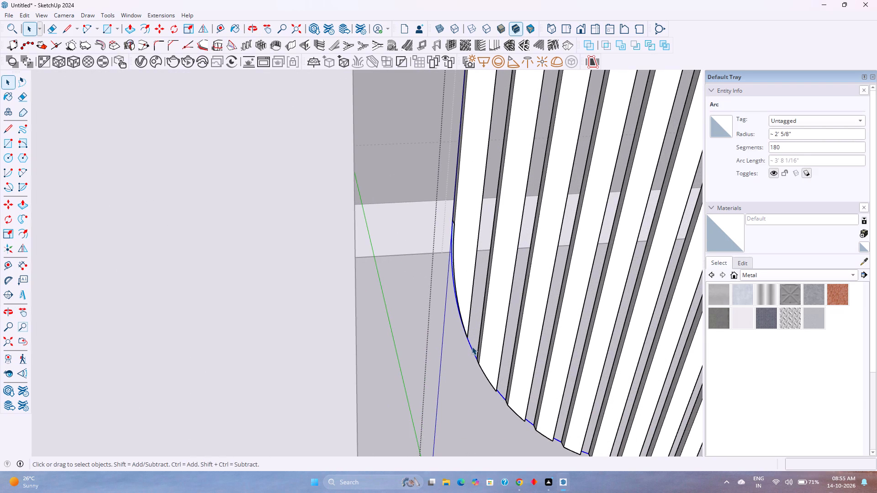
key(Delete)
scroll(452, 341, down, 3)
middle_drag(448, 337, 624, 315)
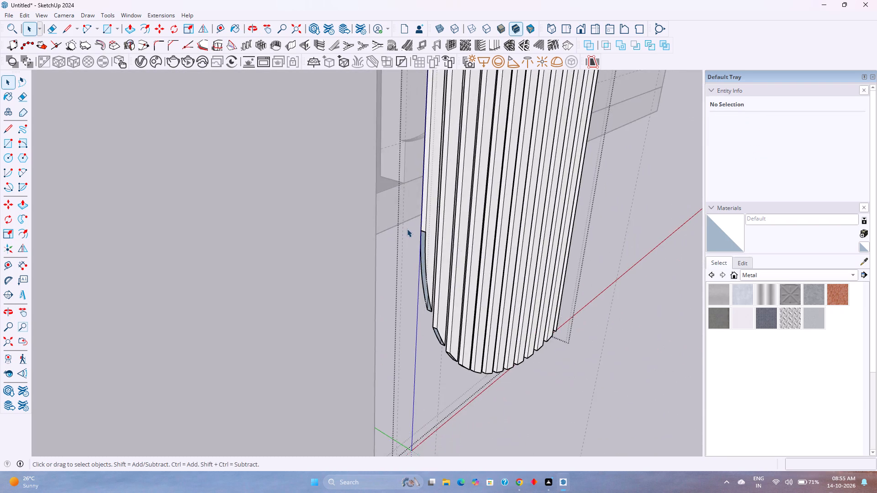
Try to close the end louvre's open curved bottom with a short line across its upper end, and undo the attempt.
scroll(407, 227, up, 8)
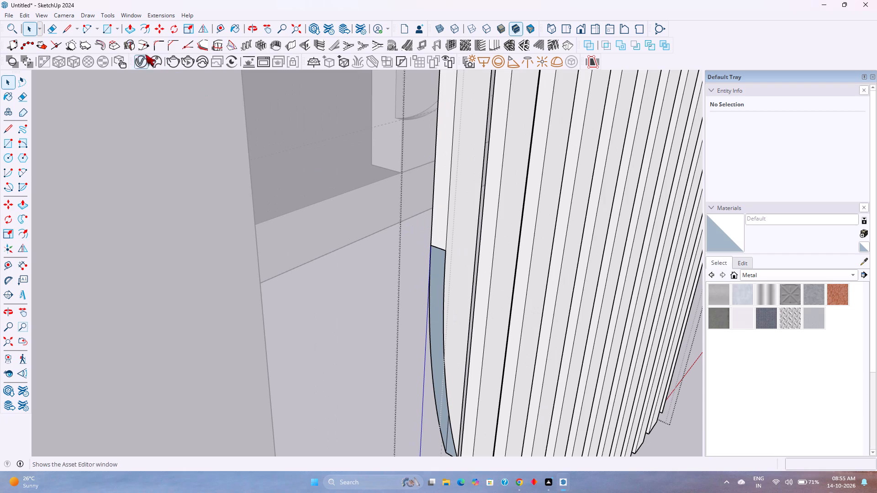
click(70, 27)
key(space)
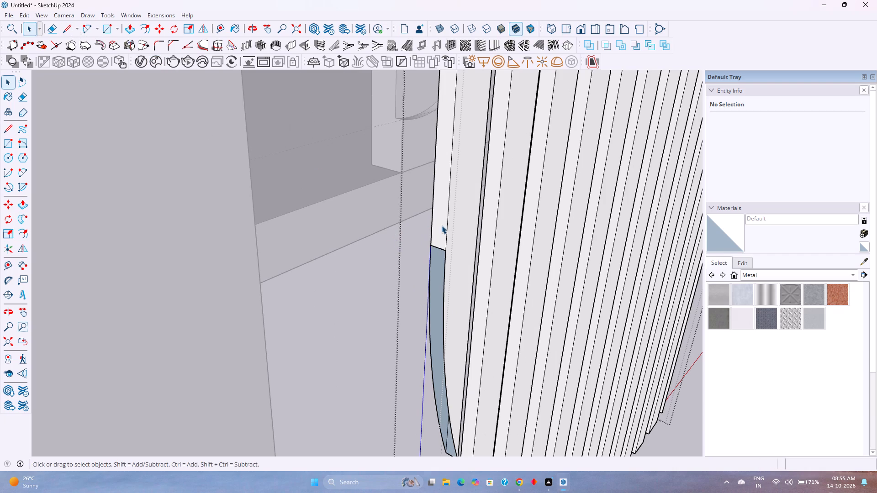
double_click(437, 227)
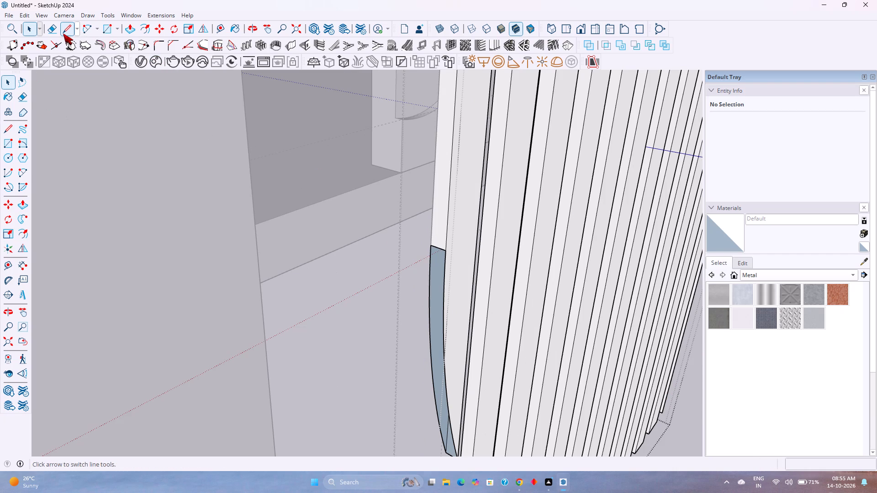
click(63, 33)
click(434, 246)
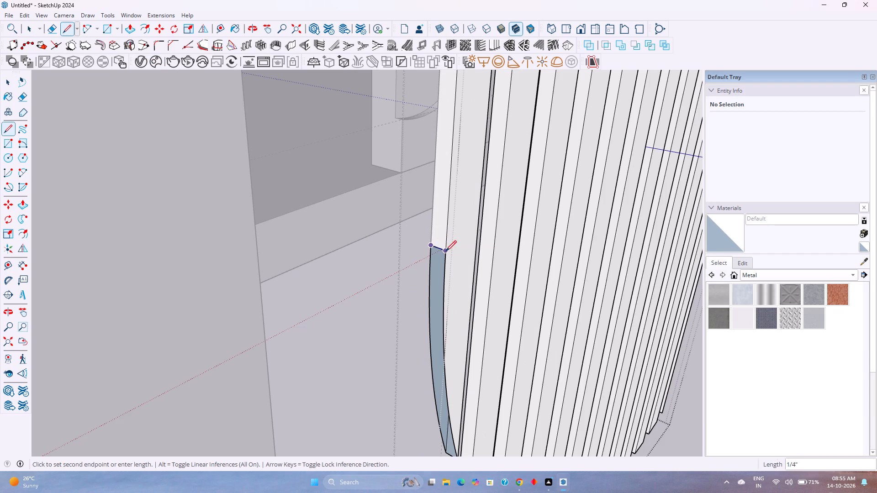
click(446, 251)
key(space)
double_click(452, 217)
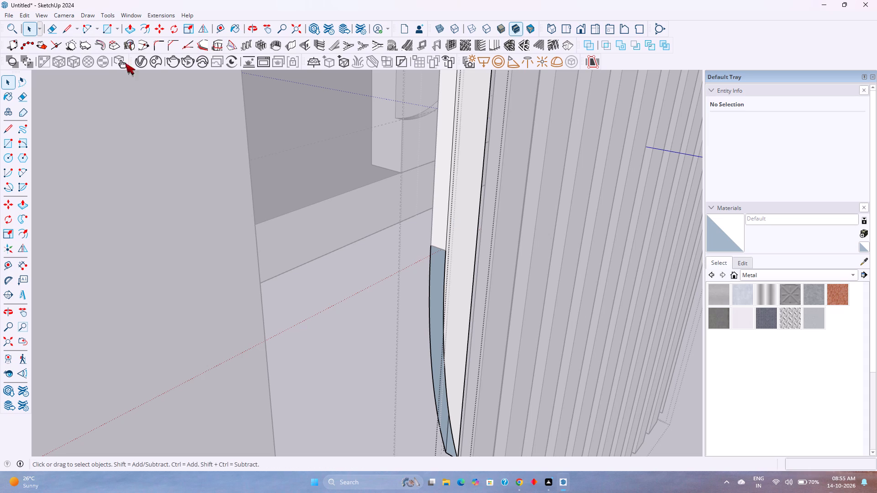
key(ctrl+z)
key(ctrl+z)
Inside the end louvre's own group, draw a 1/2" line across the upper end of its open curved bottom.
double_click(458, 224)
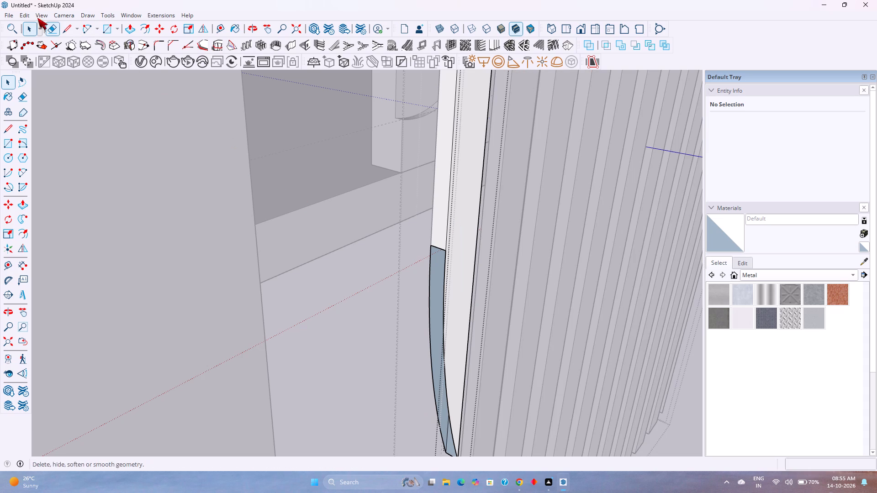
click(64, 27)
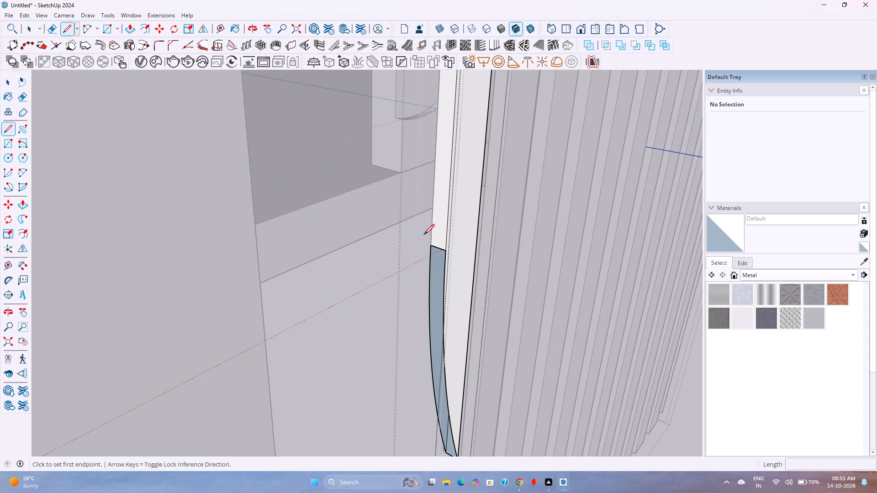
click(433, 247)
click(444, 249)
Draw a line about 1/2" long across the lower tip of the end louvre's open curved bottom.
middle_drag(433, 277, 402, 188)
scroll(402, 188, down, 3)
scroll(411, 204, up, 2)
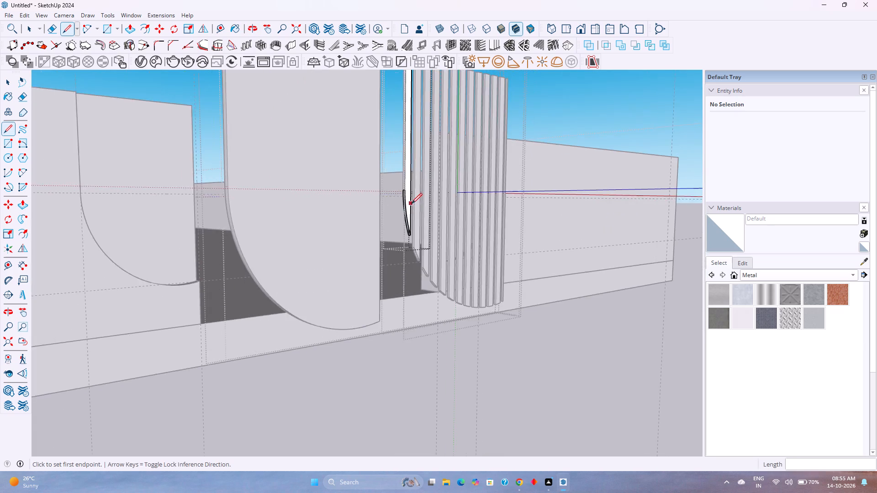
scroll(412, 204, up, 14)
scroll(386, 288, up, 5)
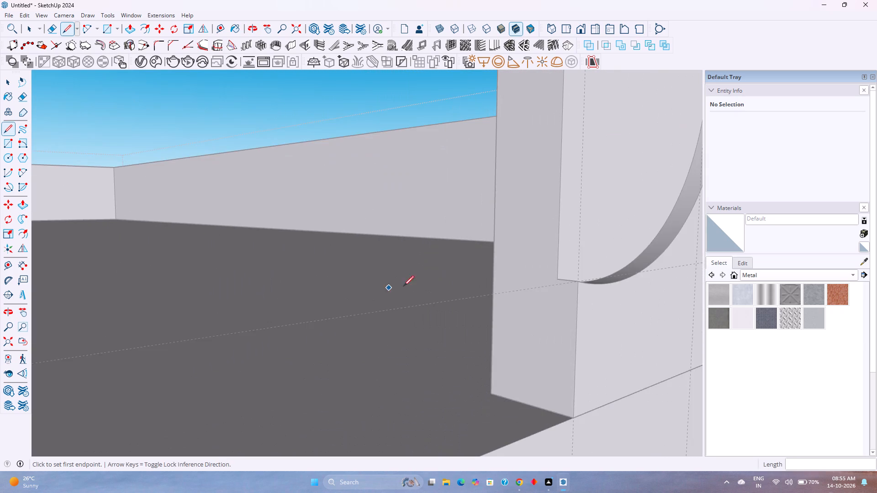
scroll(422, 286, down, 3)
scroll(476, 276, down, 5)
shift+middle_drag(559, 267, 493, 261)
shift+middle_click(494, 261)
shift+middle_click(497, 261)
shift+middle_click(499, 261)
shift+middle_click(520, 261)
shift+middle_click(522, 261)
scroll(143, 185, up, 3)
scroll(143, 185, down, 5)
scroll(174, 198, up, 6)
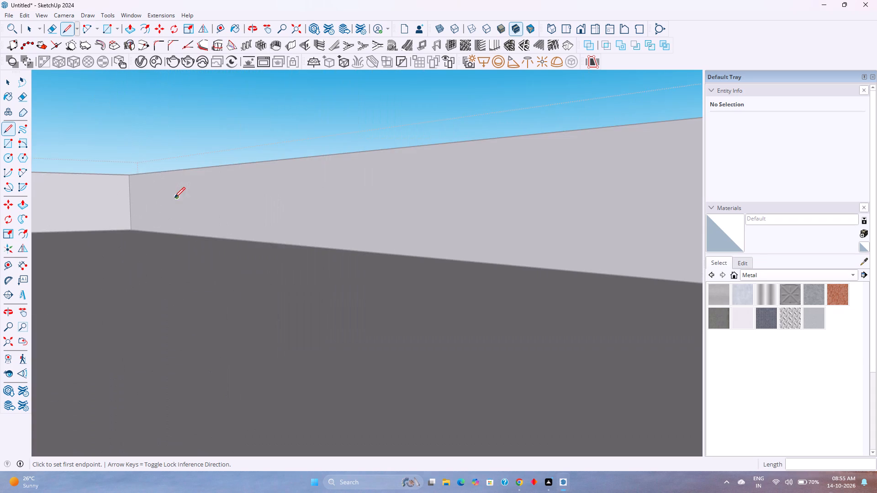
scroll(174, 207, down, 3)
middle_drag(162, 229, 178, 230)
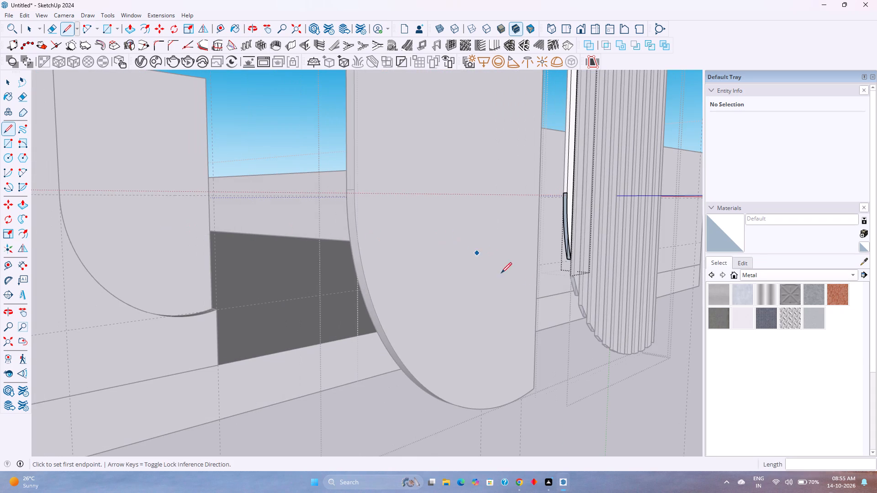
scroll(580, 261, up, 10)
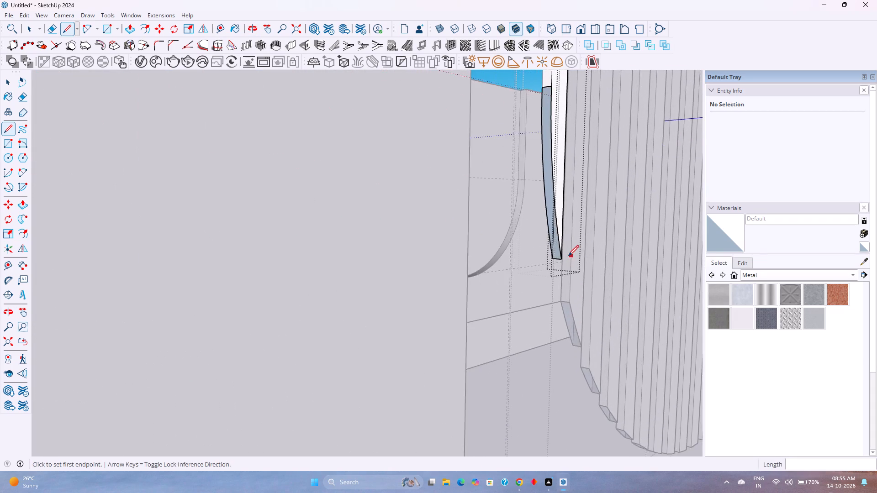
scroll(568, 256, up, 18)
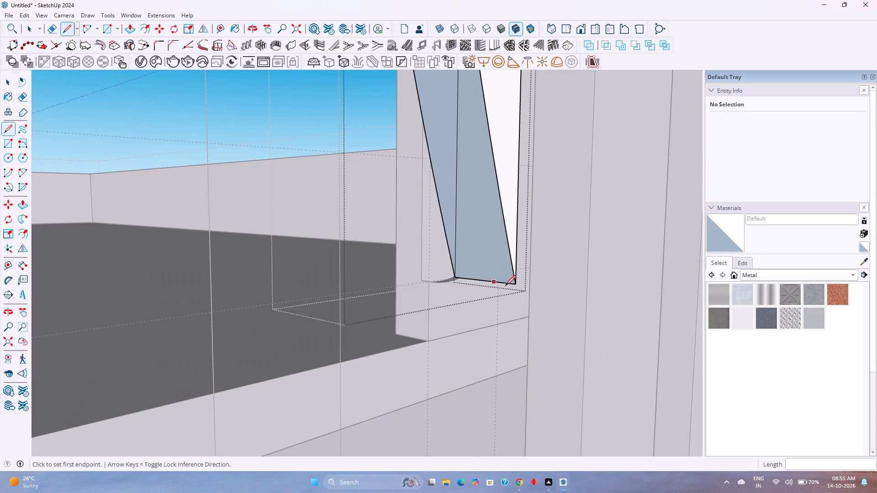
click(514, 282)
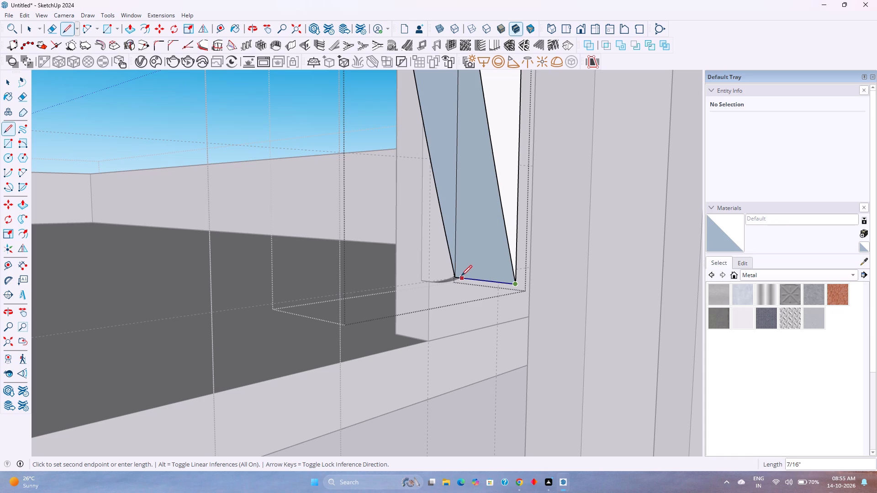
click(458, 273)
key(space)
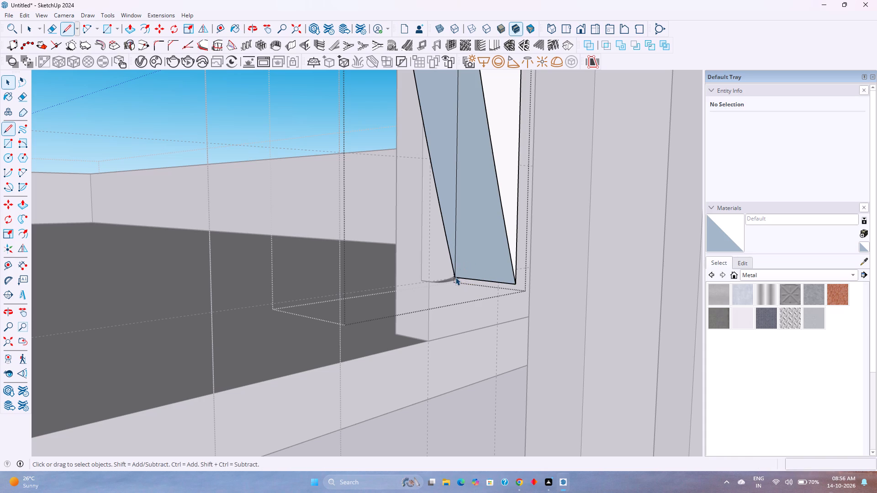
Trace the 1/2" edge at the end louvre's lower tip again, from its front corner to its back corner.
double_click(475, 265)
click(485, 280)
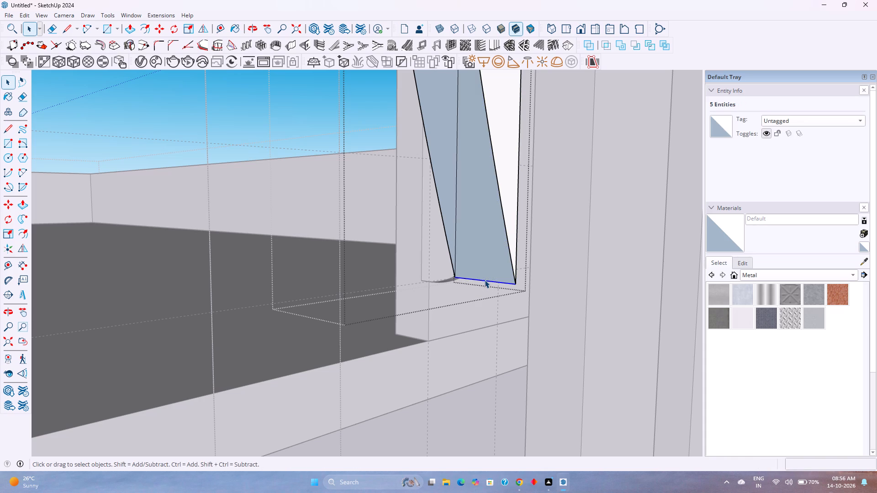
click(69, 31)
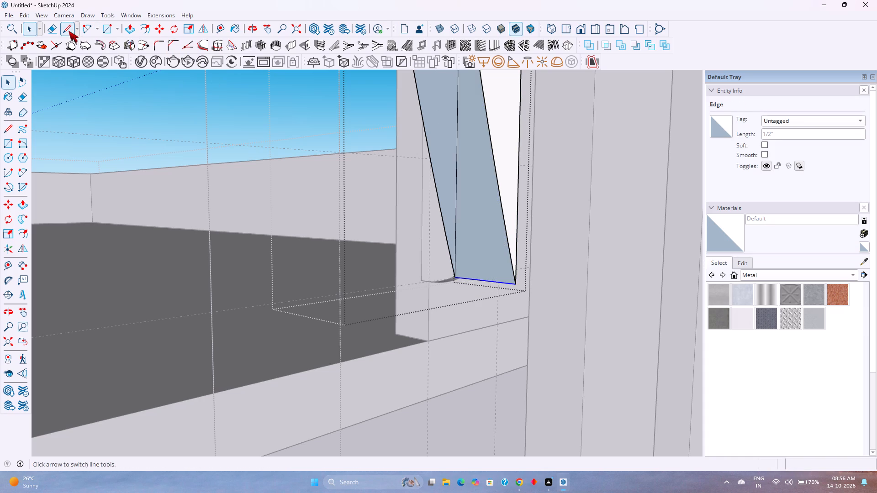
click(518, 281)
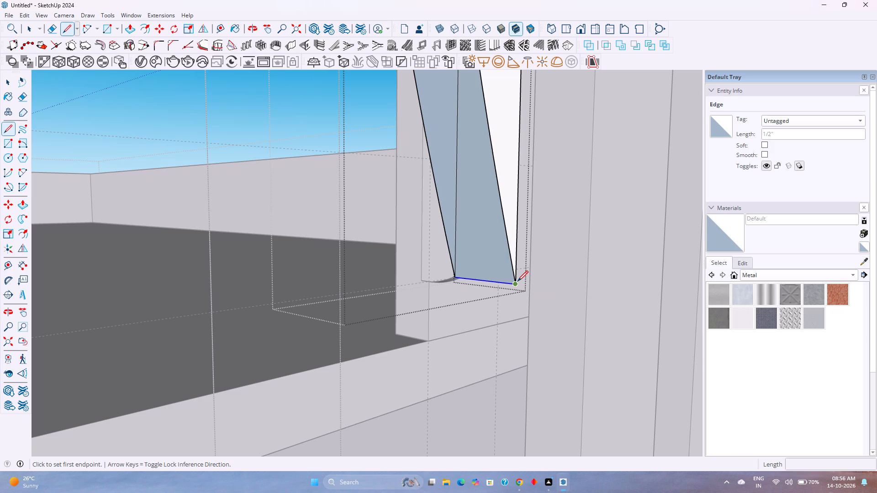
click(455, 278)
scroll(455, 278, down, 9)
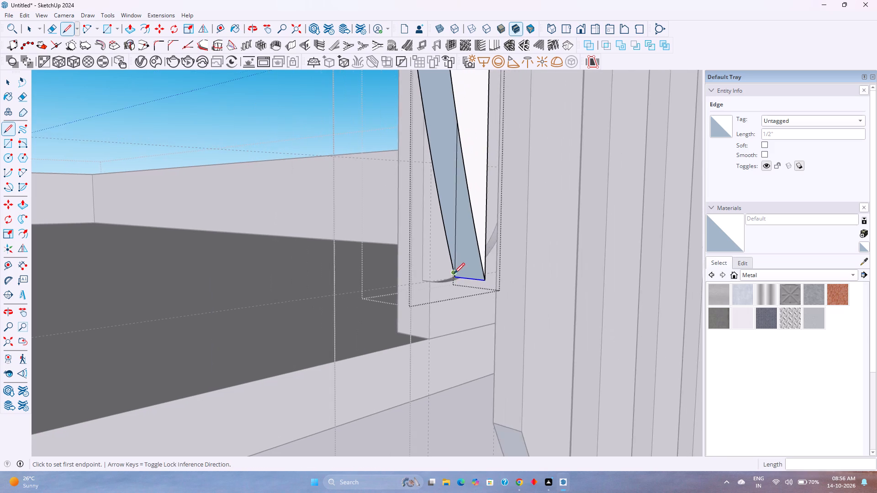
middle_drag(454, 272, 338, 314)
scroll(338, 304, down, 4)
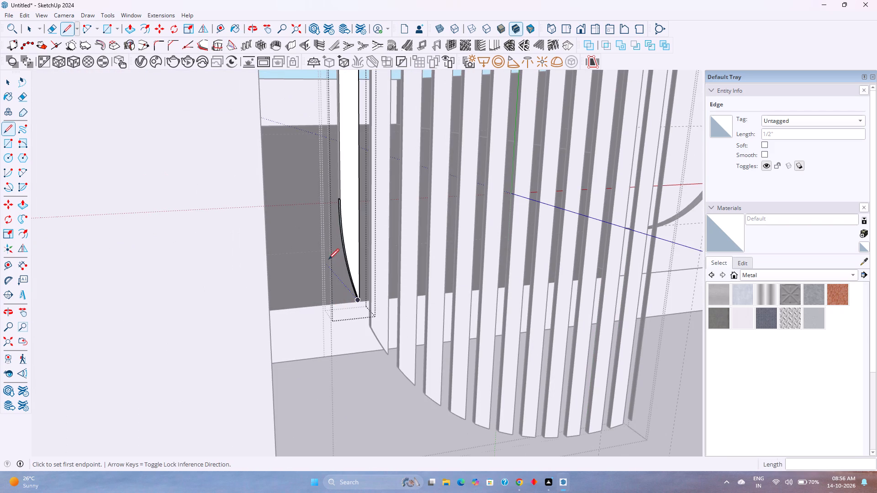
key(space)
Examine the end louvre's side face, curved edge and open bottom from several angles.
scroll(348, 232, up, 6)
middle_drag(343, 236, 365, 248)
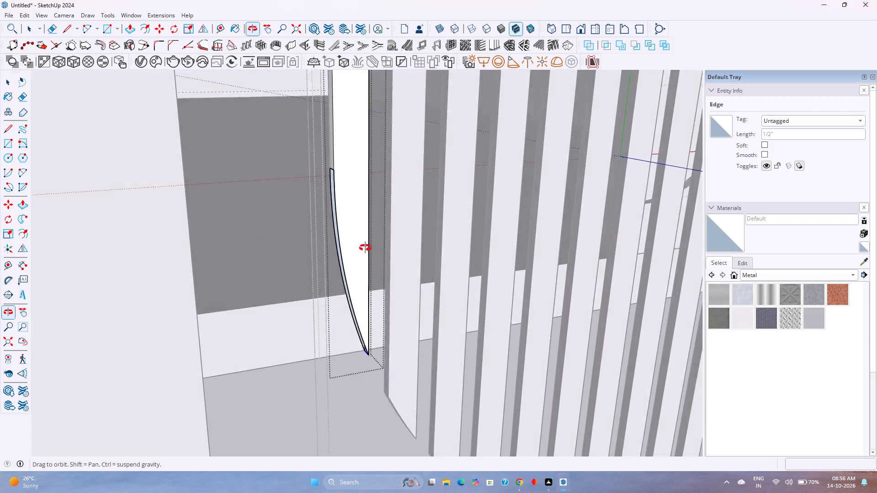
middle_drag(365, 248, 478, 262)
middle_click(478, 262)
scroll(337, 266, up, 5)
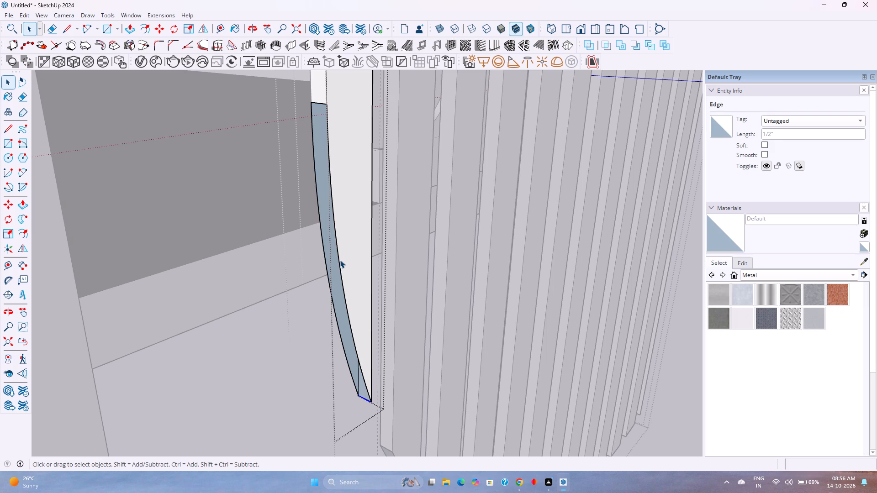
click(340, 260)
double_click(357, 263)
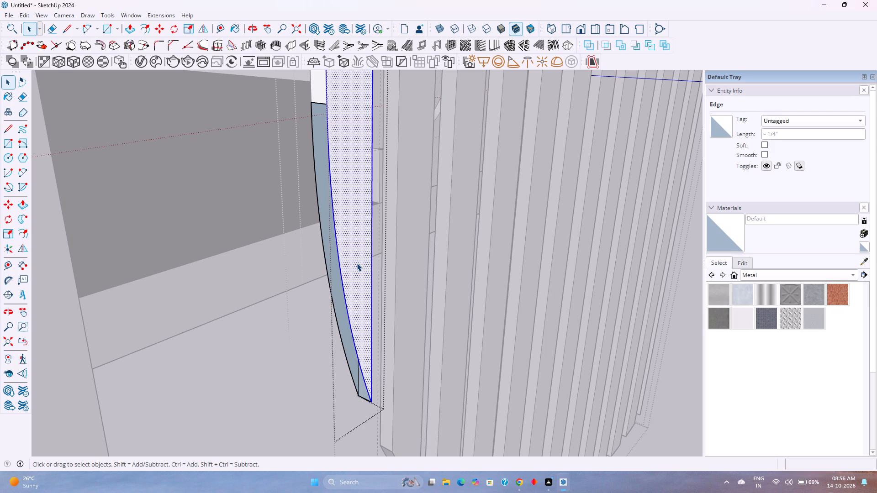
click(340, 265)
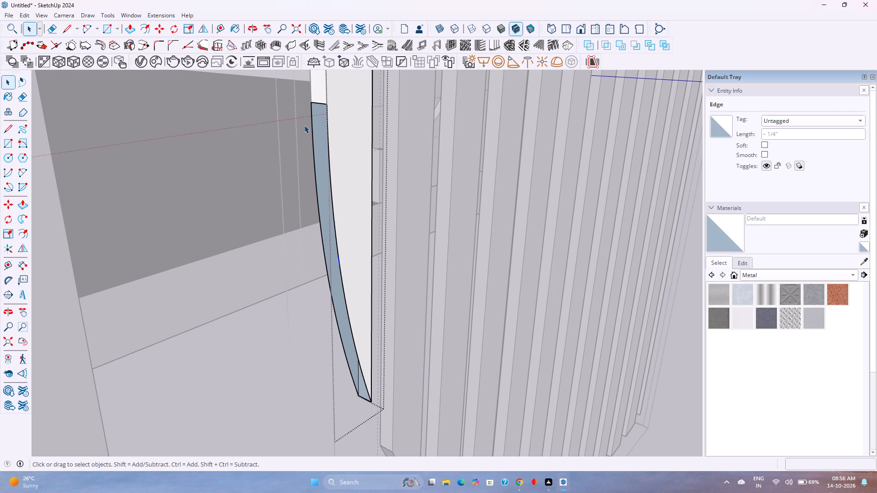
middle_drag(350, 171, 296, 176)
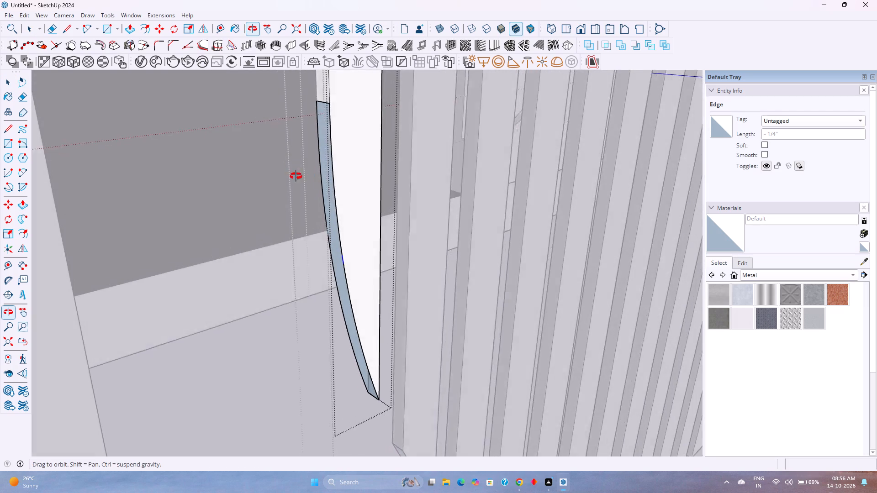
middle_drag(296, 176, 282, 176)
middle_click(282, 176)
scroll(282, 176, down, 4)
middle_drag(274, 176, 235, 176)
middle_click(235, 176)
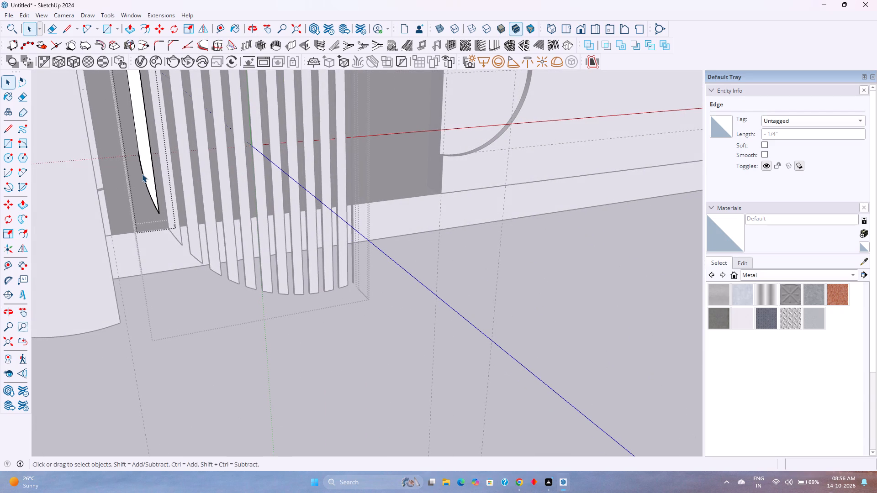
scroll(142, 174, up, 4)
middle_drag(164, 258, 198, 230)
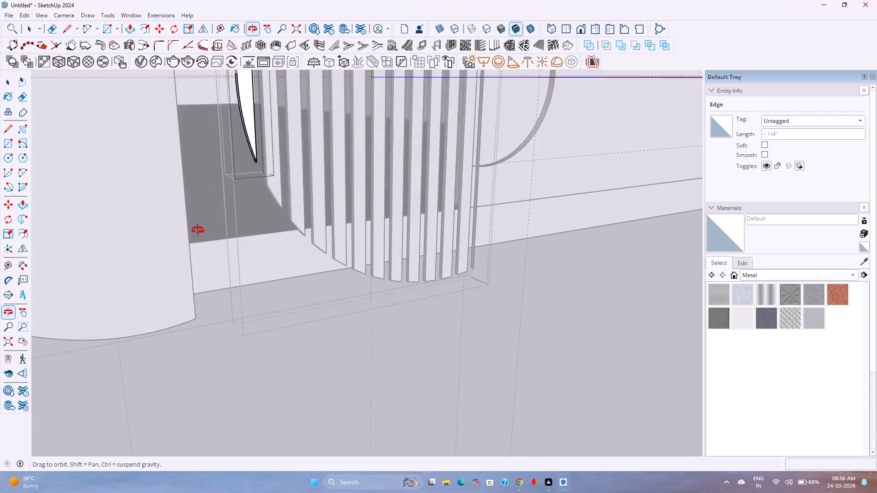
middle_drag(198, 230, 228, 285)
middle_click(228, 285)
scroll(336, 245, up, 4)
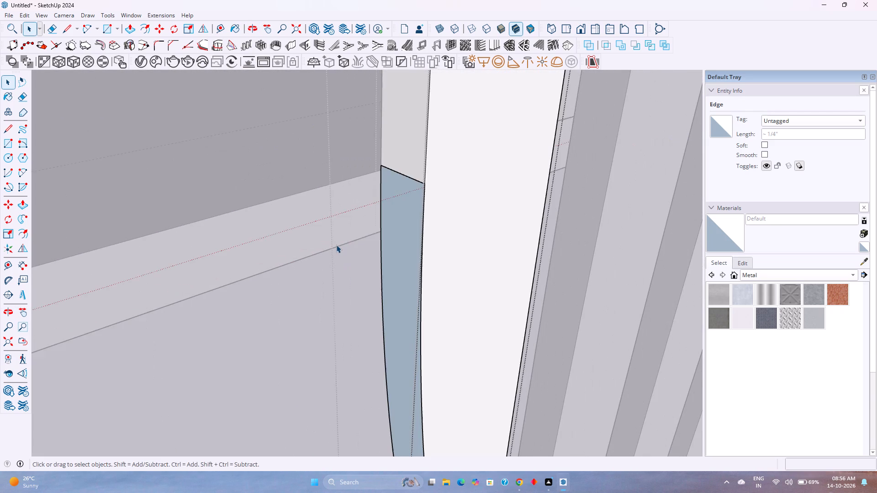
scroll(336, 245, down, 1)
scroll(369, 207, down, 1)
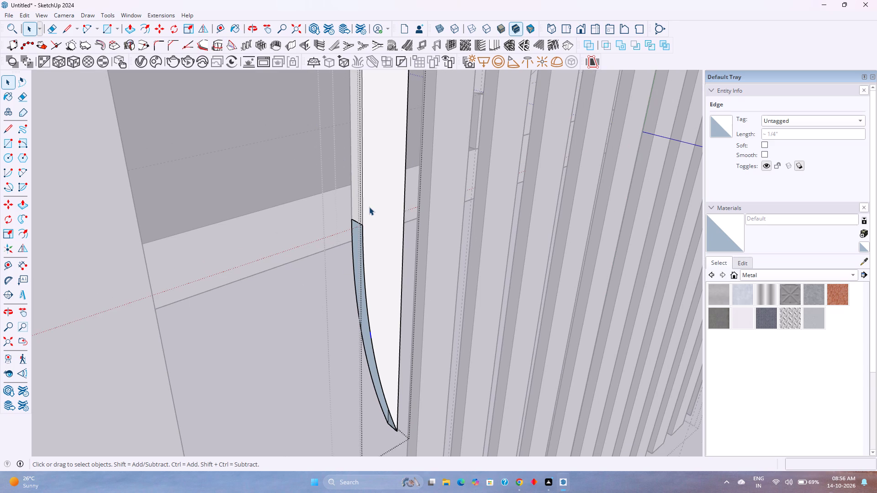
shift+middle_drag(369, 207, 328, 335)
scroll(321, 300, down, 5)
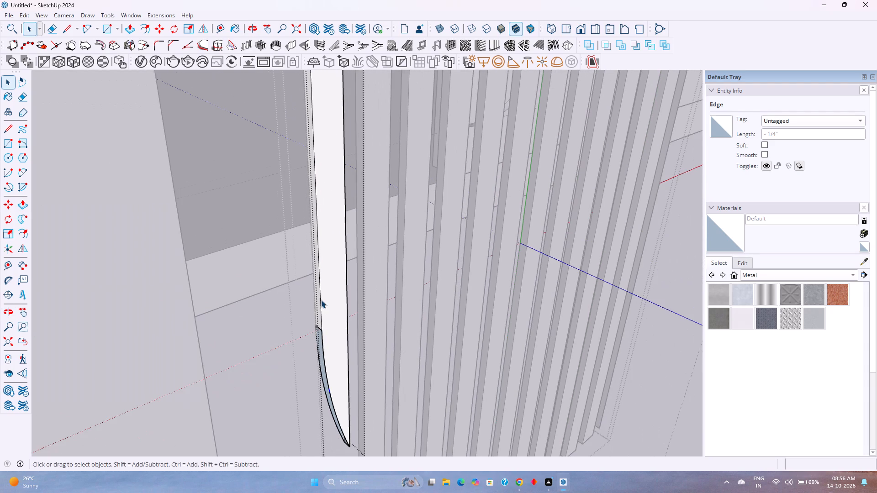
scroll(321, 300, down, 1)
middle_click(328, 354)
middle_click(325, 354)
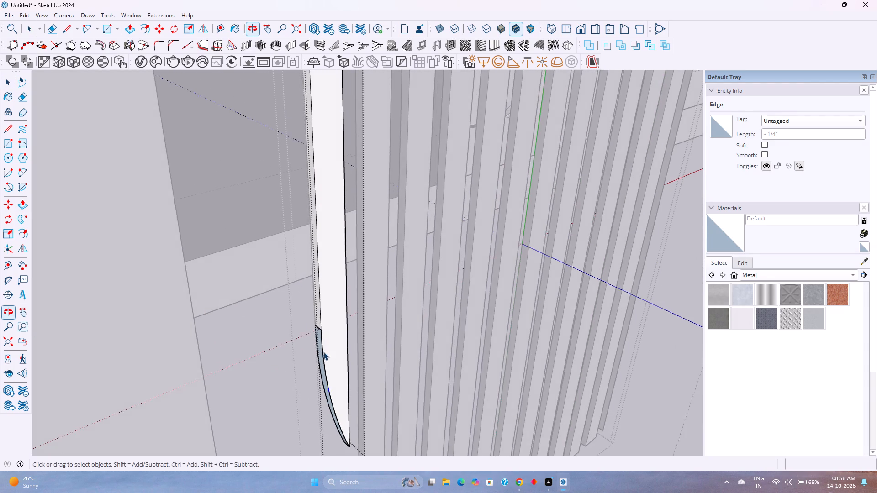
middle_drag(321, 349, 274, 284)
middle_click(274, 284)
scroll(274, 284, up, 1)
scroll(274, 284, down, 3)
middle_drag(312, 306, 274, 288)
middle_click(274, 288)
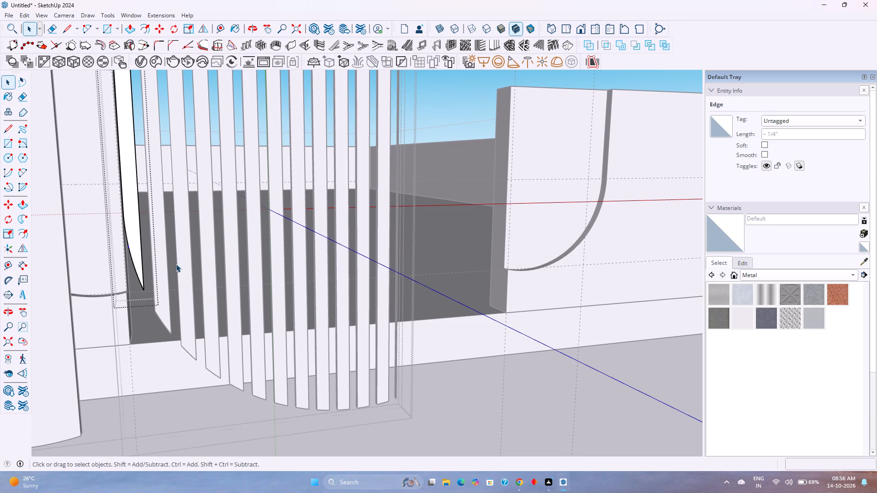
middle_drag(150, 302, 181, 317)
middle_click(181, 317)
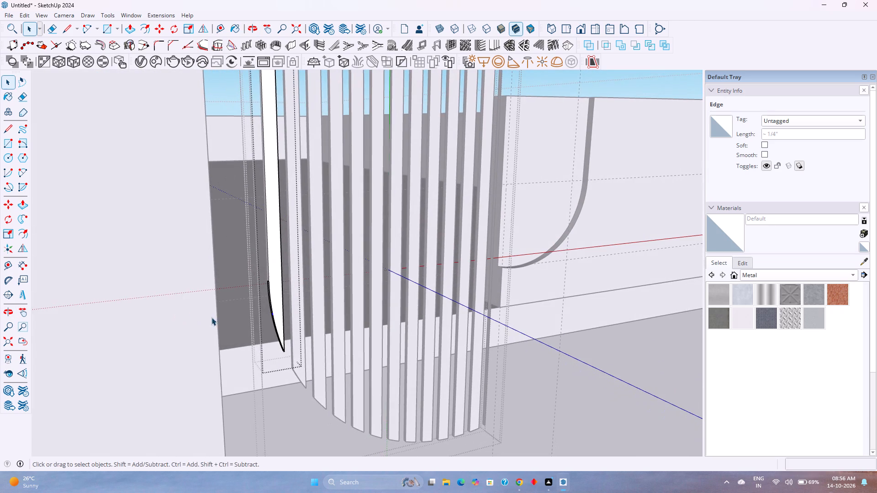
scroll(284, 295, up, 5)
scroll(246, 300, down, 4)
middle_drag(211, 309, 298, 277)
middle_click(299, 277)
scroll(222, 304, up, 4)
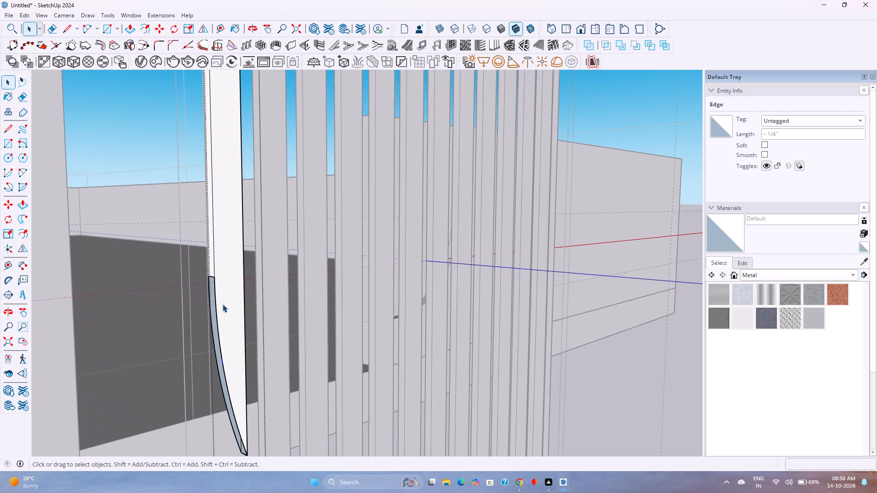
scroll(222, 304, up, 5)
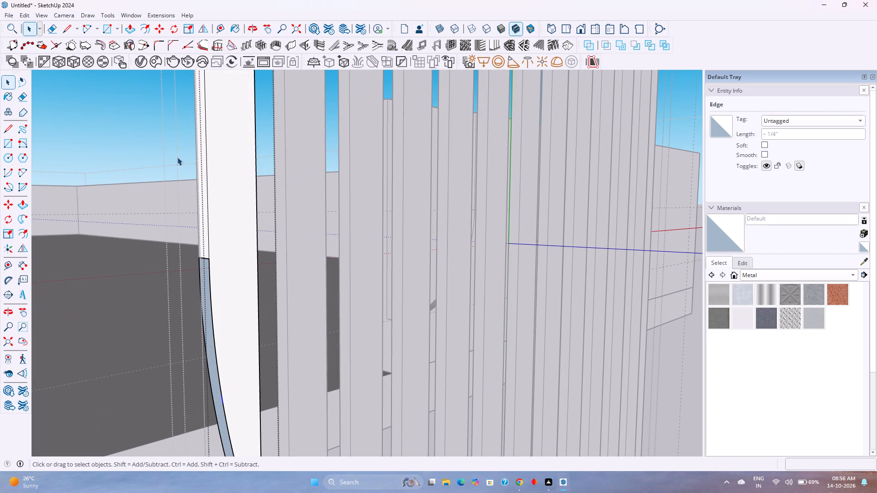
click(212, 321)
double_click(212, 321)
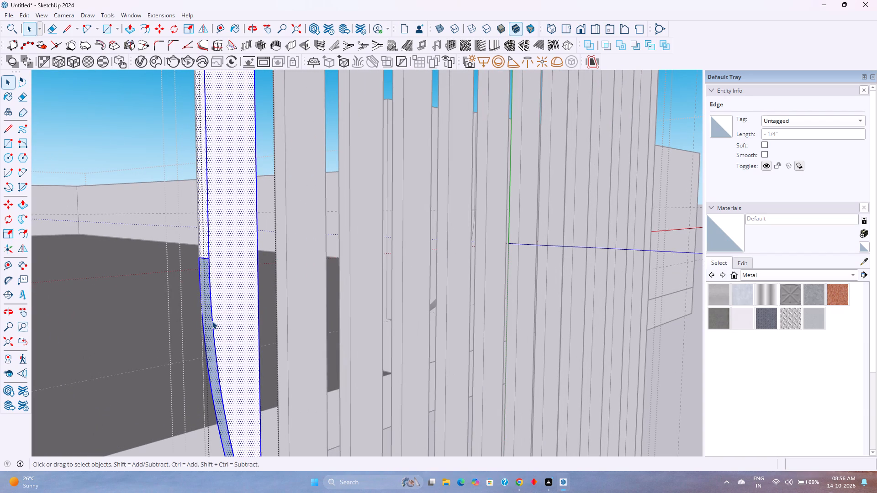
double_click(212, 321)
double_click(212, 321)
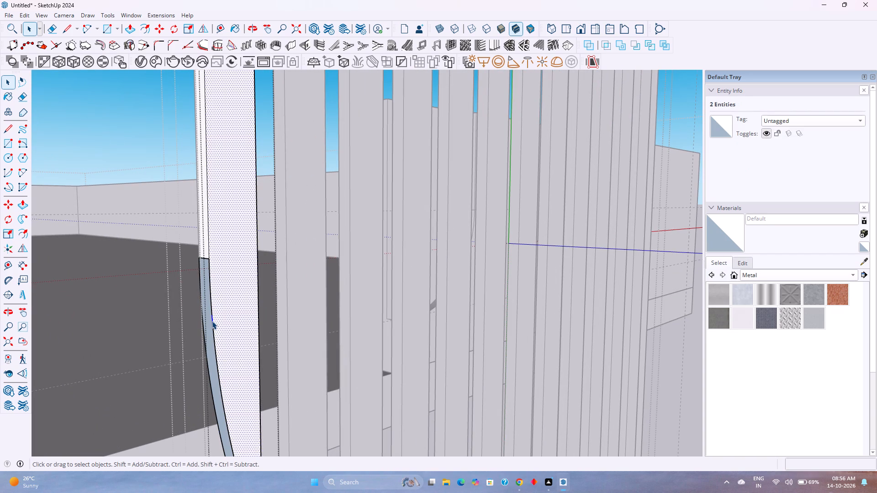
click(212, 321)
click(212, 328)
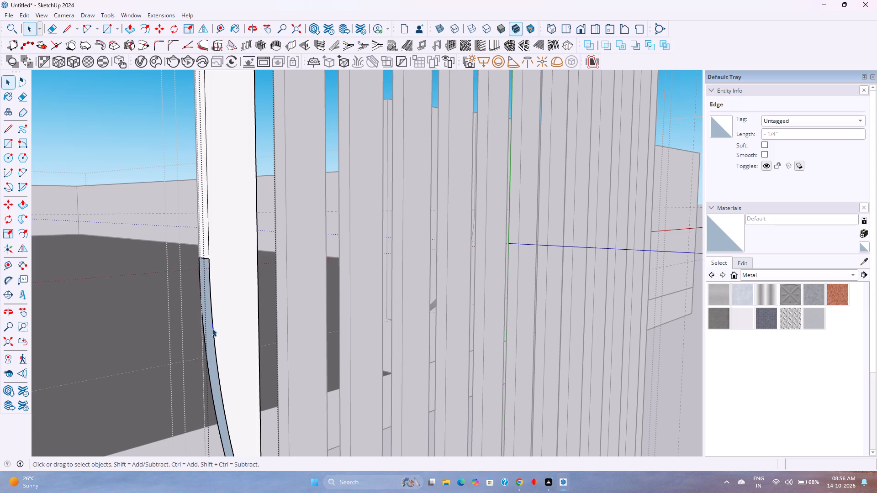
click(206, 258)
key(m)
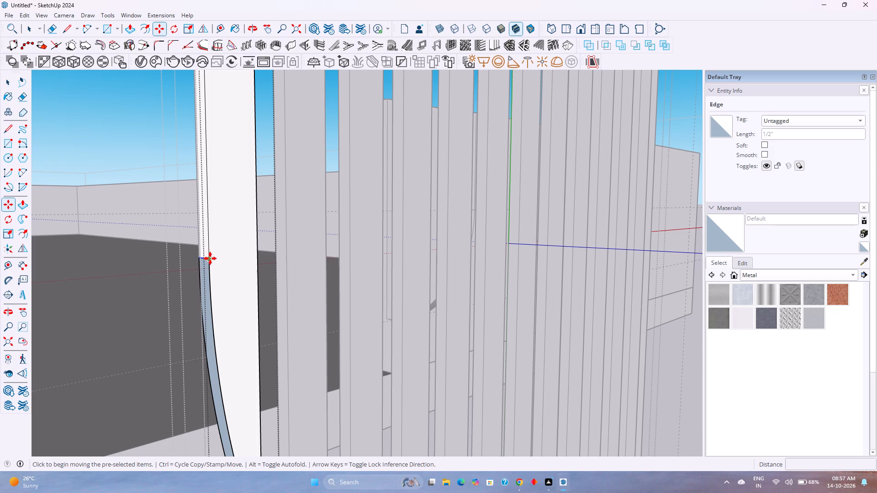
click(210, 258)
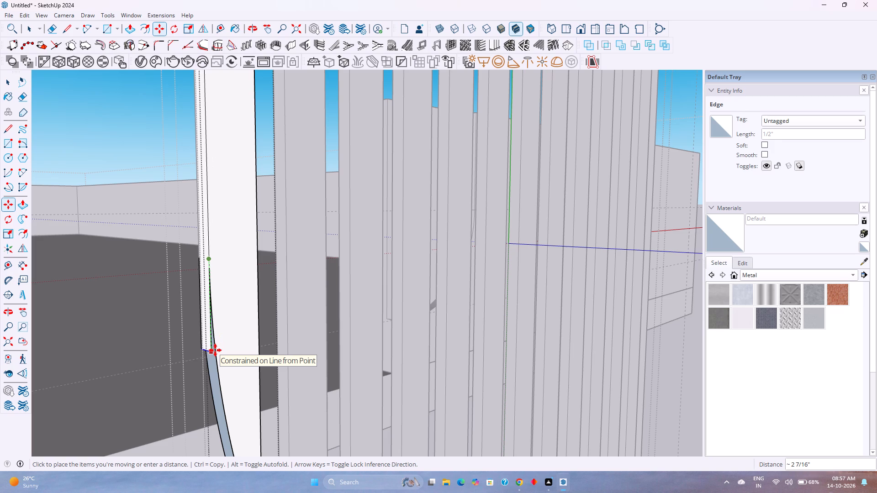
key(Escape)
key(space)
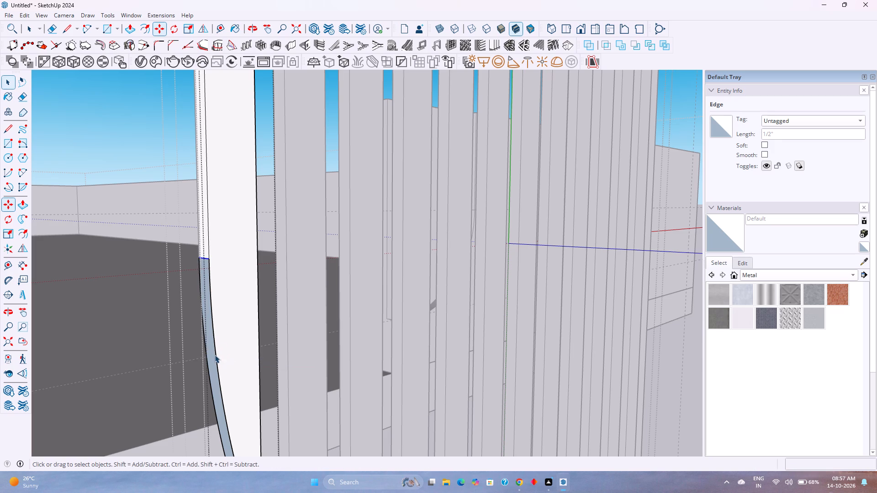
Draw three 1/2" lines across the end louvre's open curved bottom, joining matching curve points directly below its upper edge.
scroll(181, 244, up, 4)
scroll(192, 252, down, 4)
scroll(380, 278, down, 3)
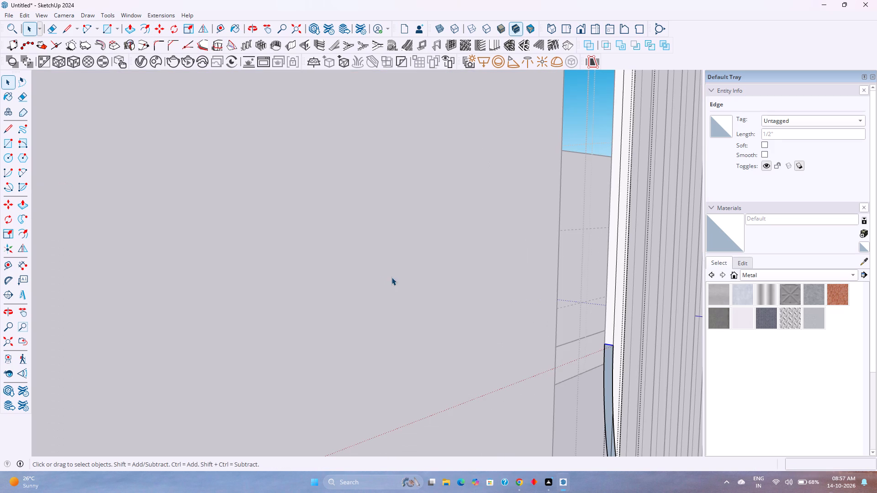
shift+middle_drag(563, 337, 439, 312)
shift+middle_drag(239, 295, 353, 321)
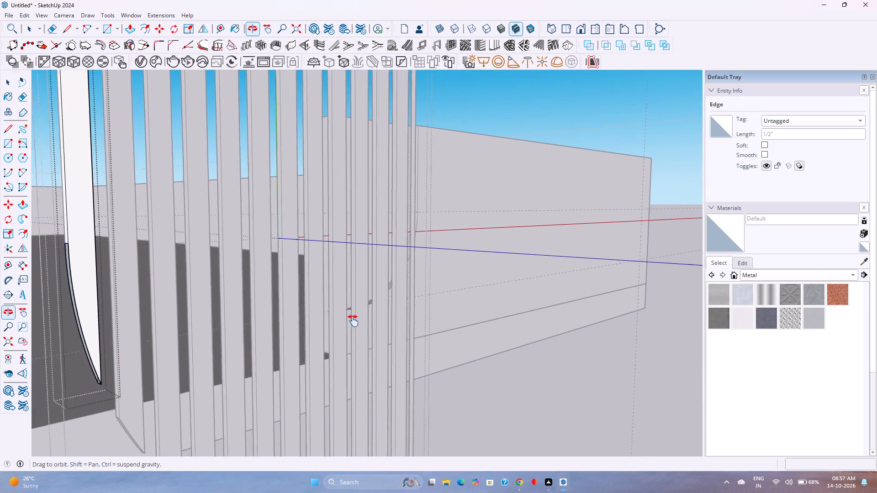
shift+middle_drag(353, 321, 386, 324)
shift+middle_drag(389, 325, 467, 347)
scroll(238, 271, up, 5)
scroll(247, 283, down, 4)
scroll(291, 281, down, 3)
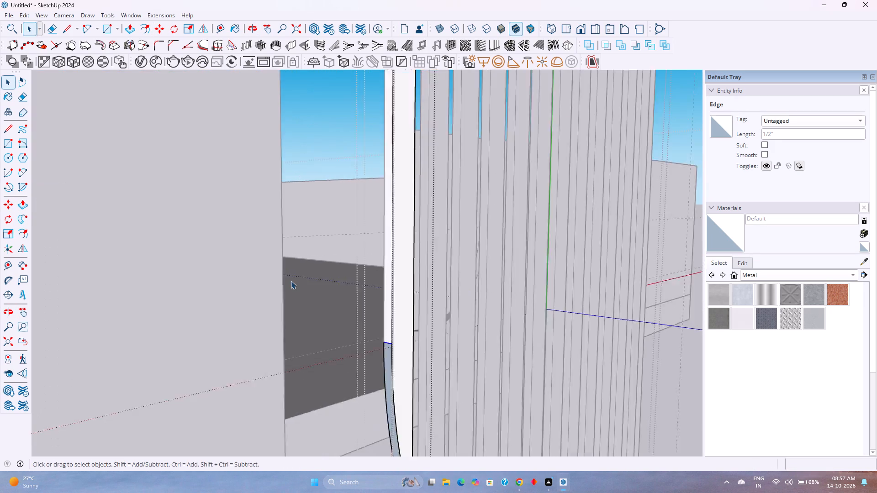
scroll(291, 281, down, 1)
scroll(317, 302, up, 19)
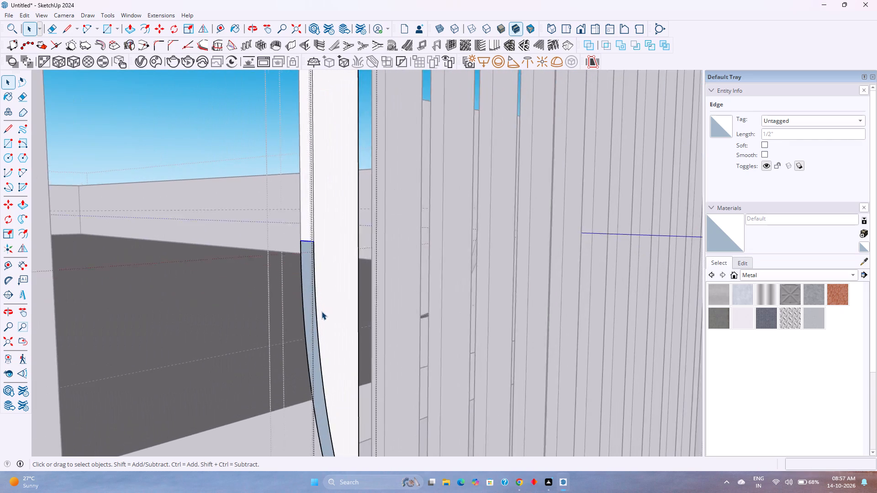
scroll(322, 311, up, 6)
click(305, 191)
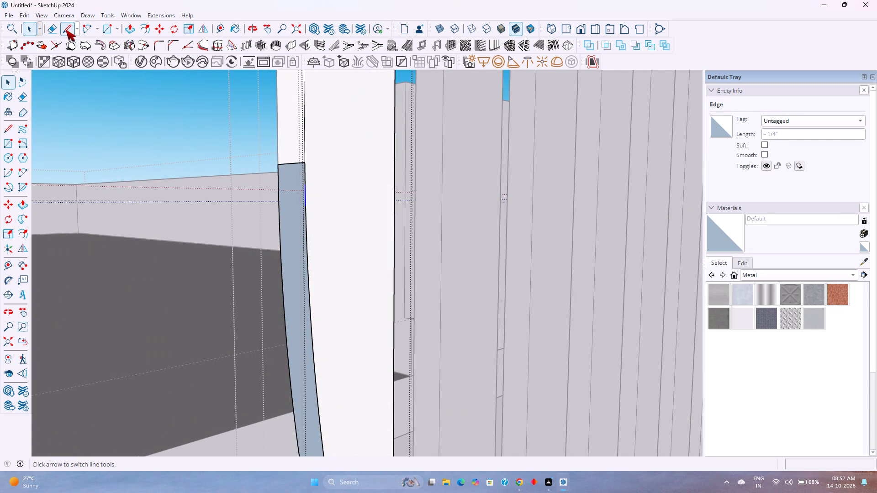
click(66, 30)
click(304, 184)
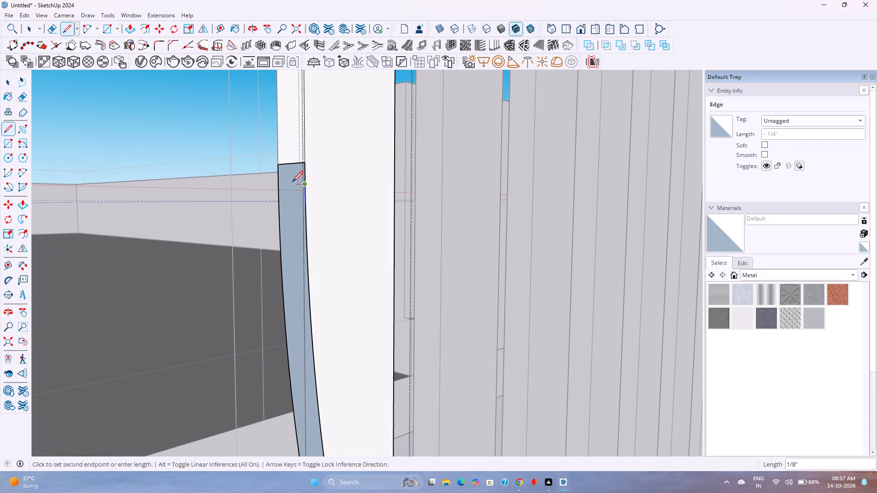
click(280, 187)
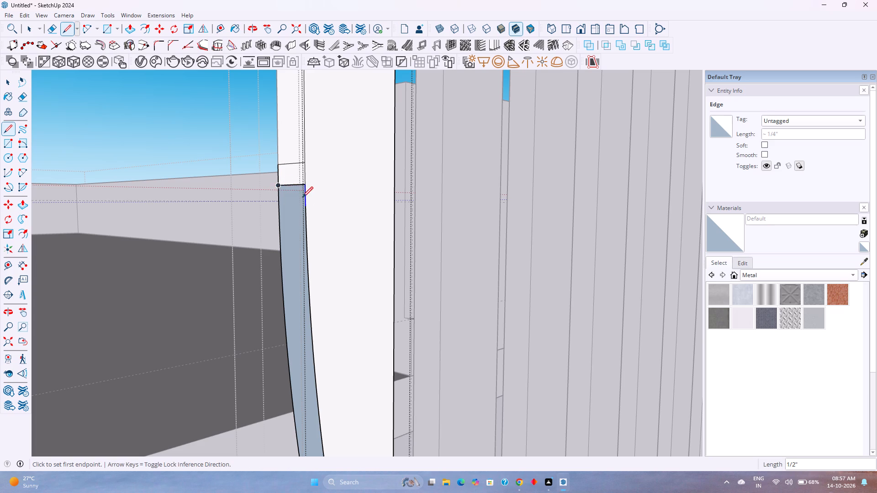
click(306, 205)
click(282, 206)
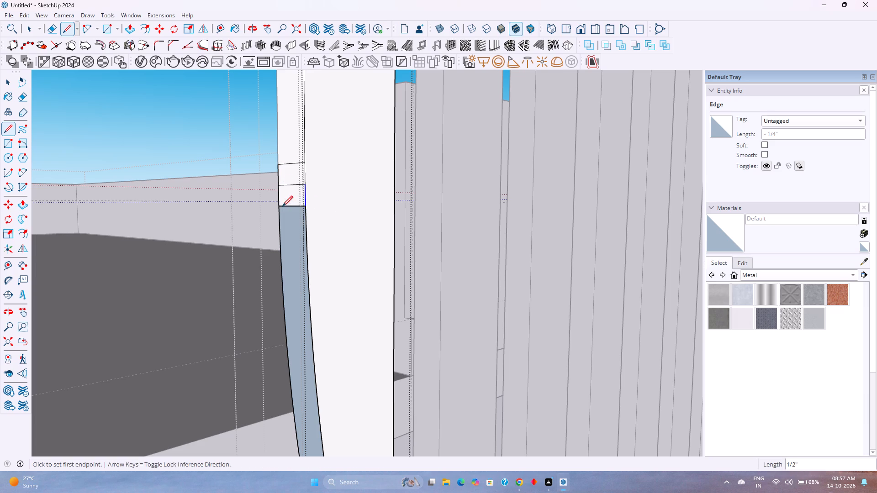
click(306, 226)
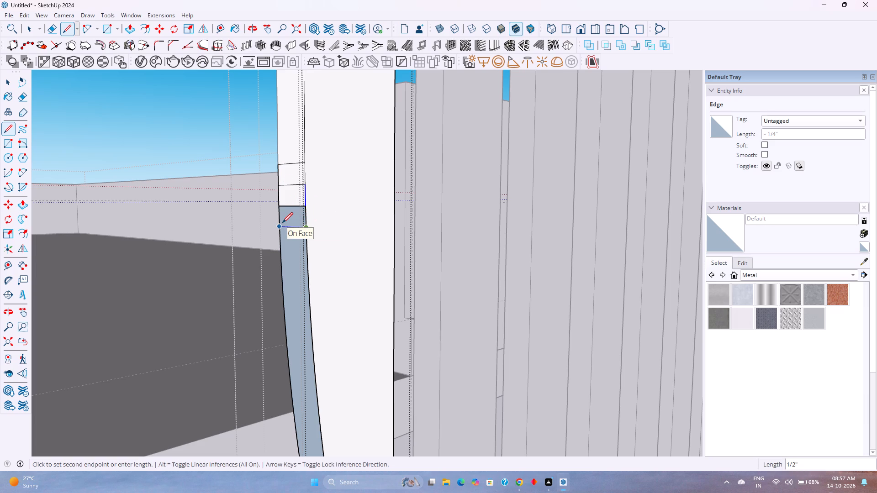
click(282, 223)
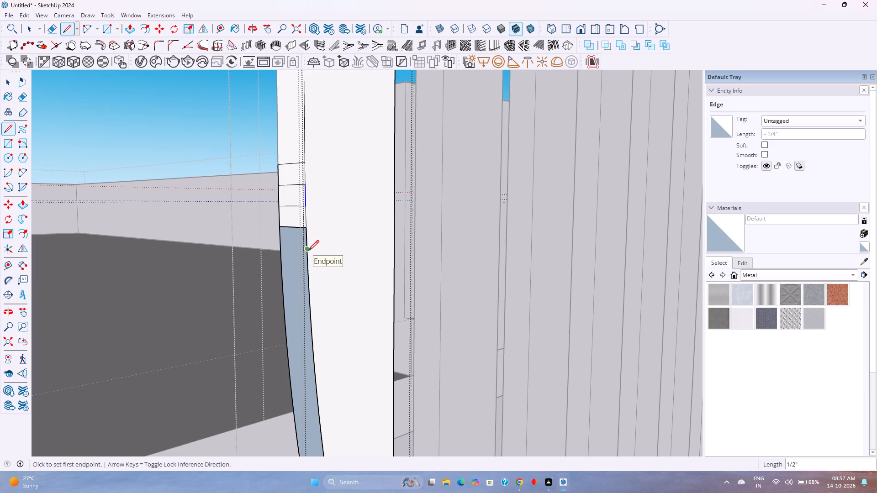
Draw four more 1/2" lines across the end louvre's curved bottom at the following pairs of curve points going down.
click(308, 251)
click(280, 251)
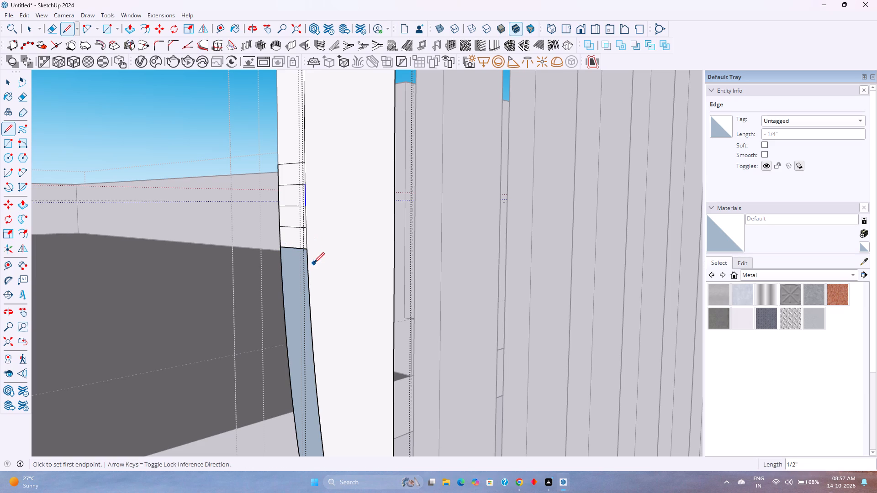
click(309, 268)
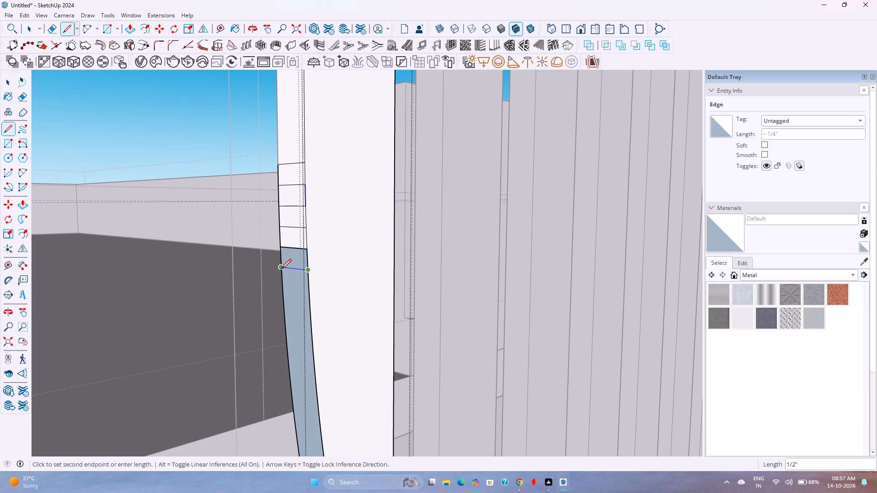
click(281, 269)
click(310, 294)
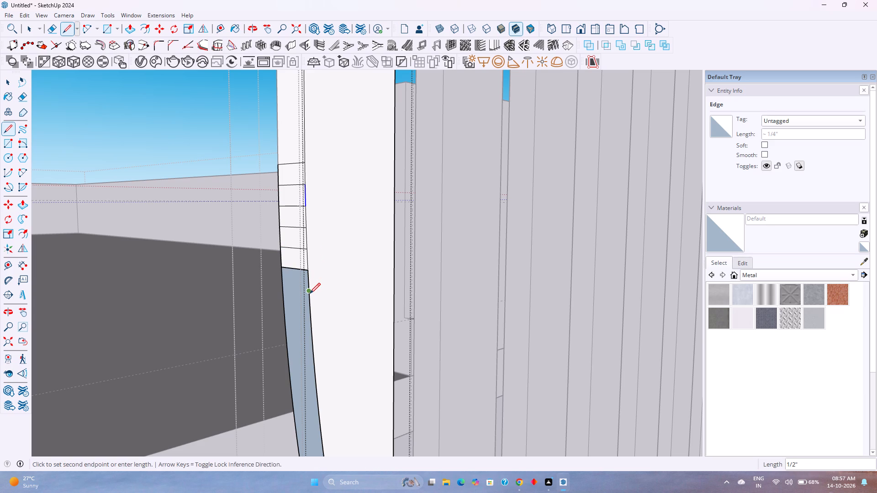
click(288, 291)
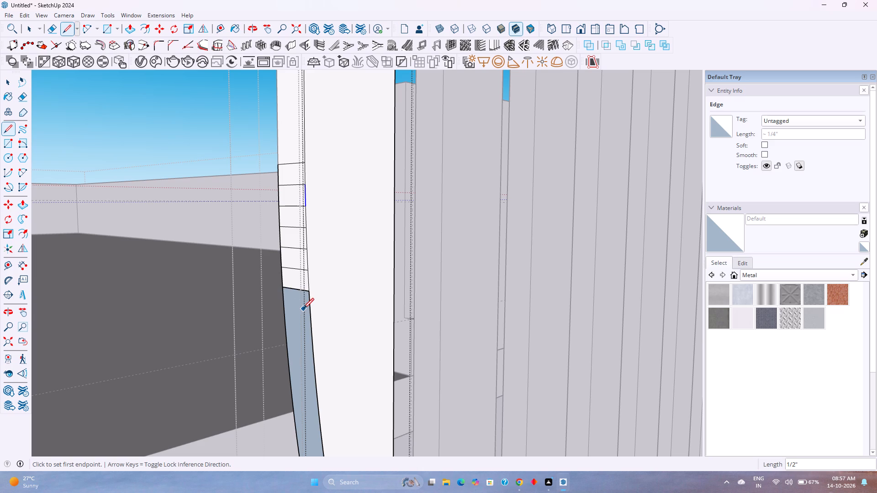
click(313, 314)
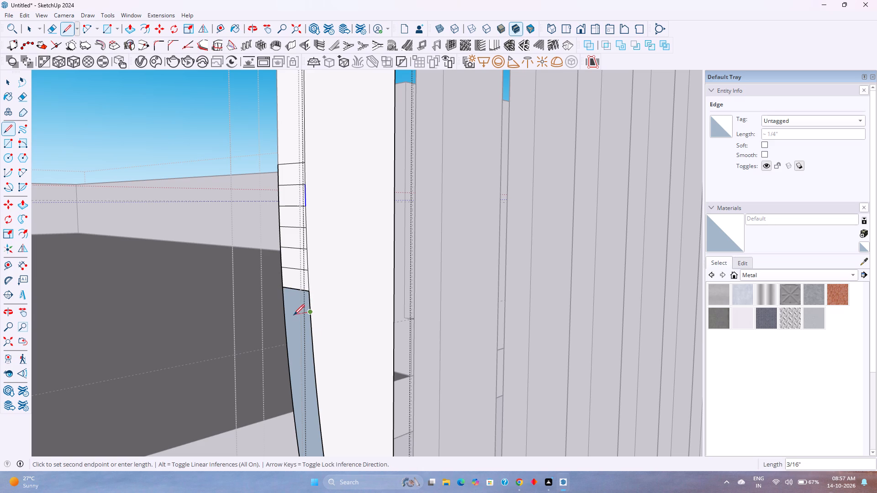
click(285, 310)
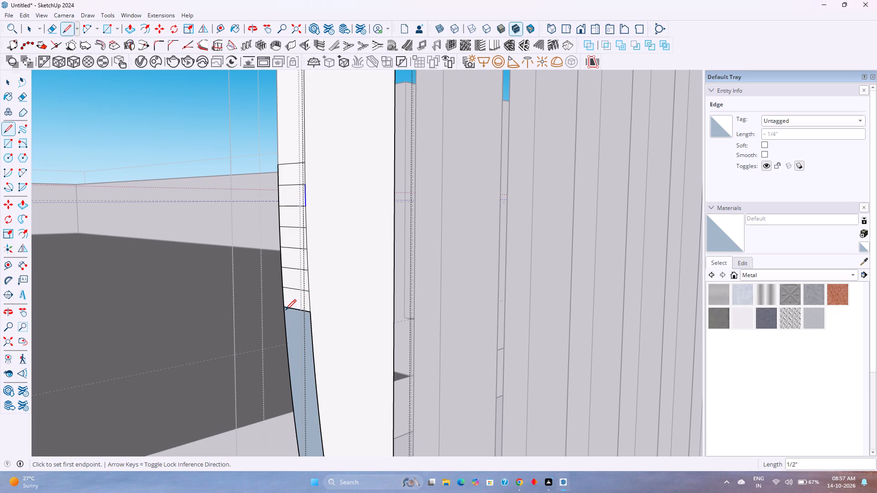
Close three more curve segments of the end louvre's bottom with 1/2" lines between the next matching curve points downward.
scroll(284, 306, down, 2)
scroll(294, 326, up, 4)
click(315, 325)
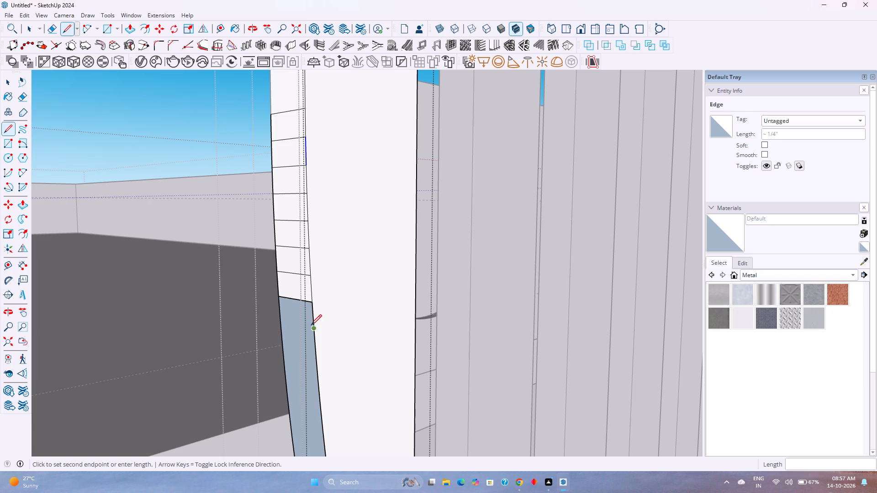
click(283, 320)
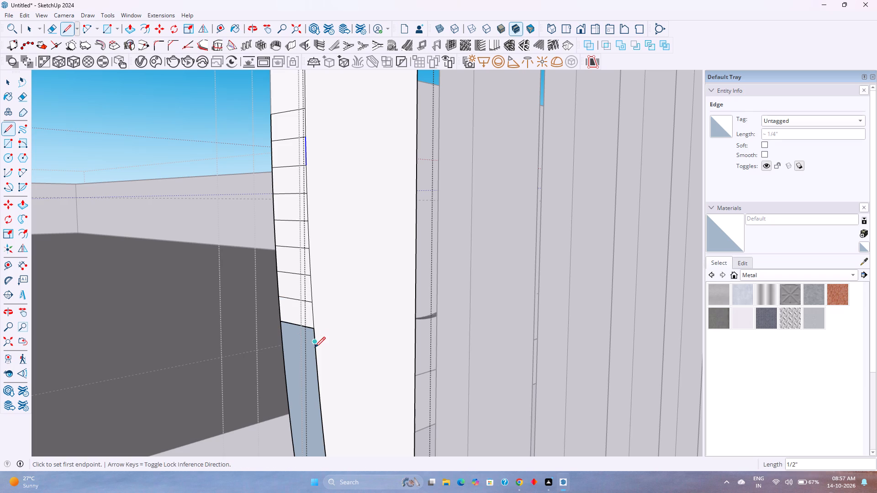
click(315, 351)
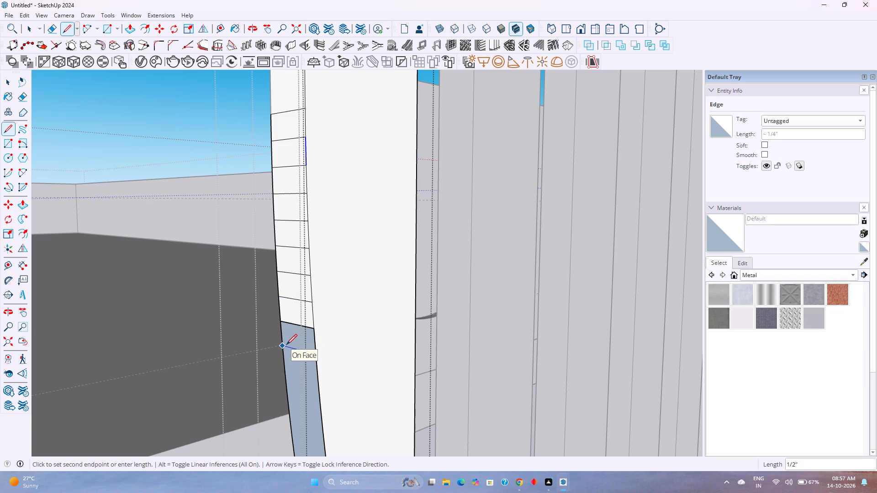
click(286, 345)
middle_drag(307, 382, 305, 375)
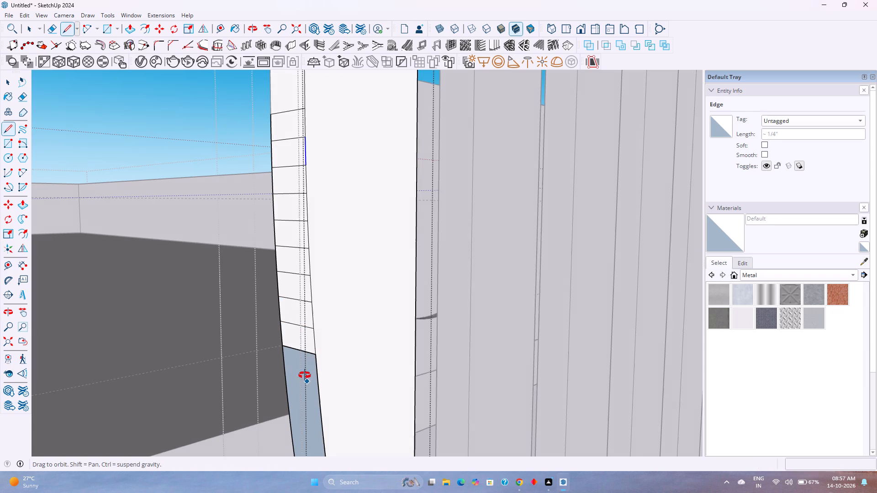
middle_drag(305, 375, 292, 307)
middle_click(292, 307)
scroll(308, 379, down, 4)
shift+middle_drag(319, 391, 314, 333)
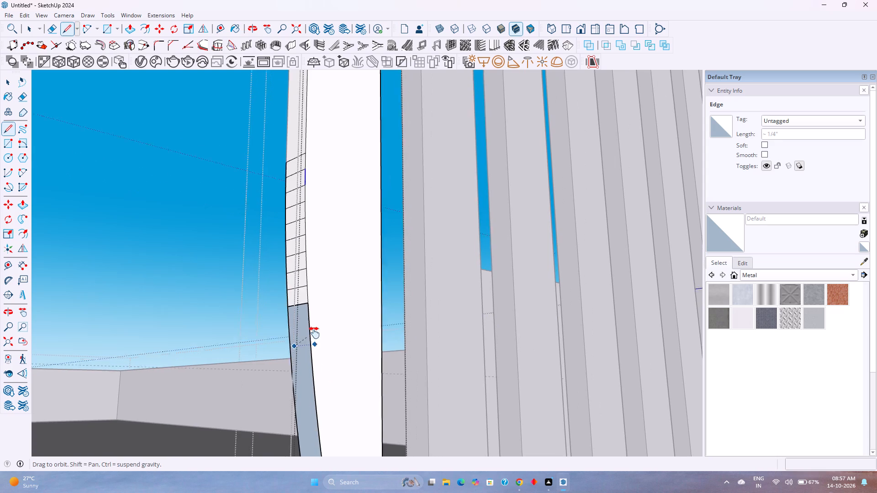
shift+middle_drag(314, 333, 314, 325)
click(310, 304)
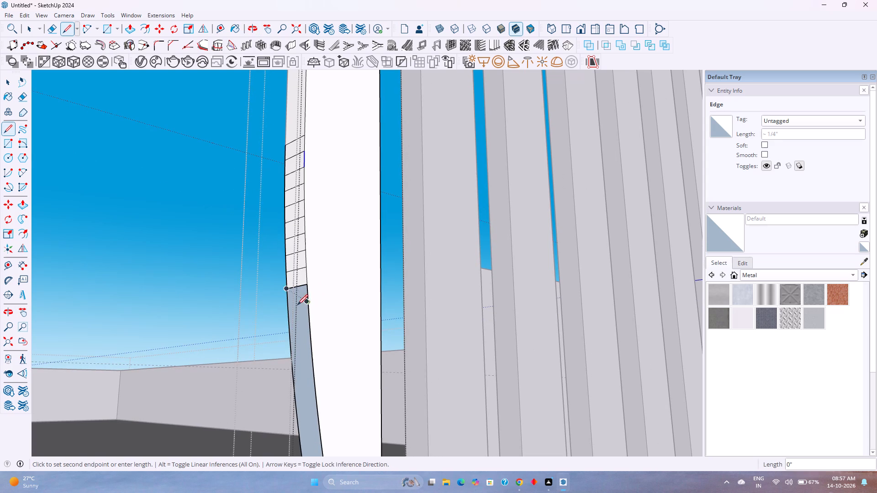
click(287, 306)
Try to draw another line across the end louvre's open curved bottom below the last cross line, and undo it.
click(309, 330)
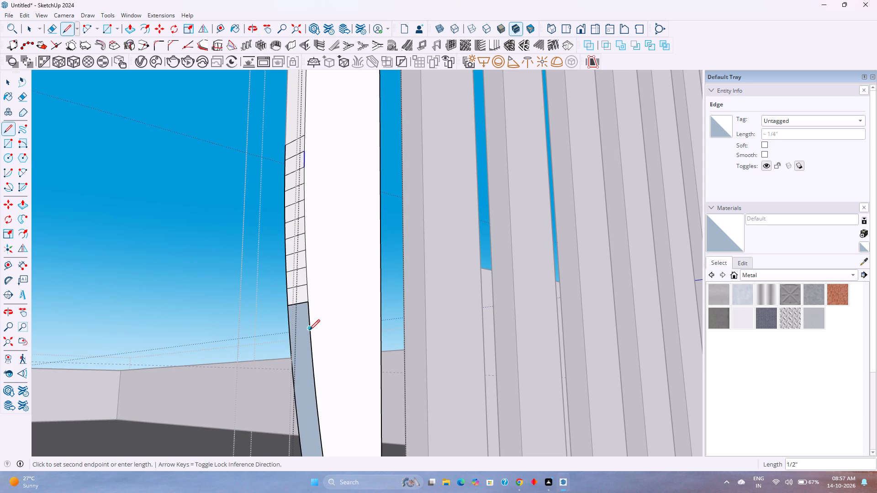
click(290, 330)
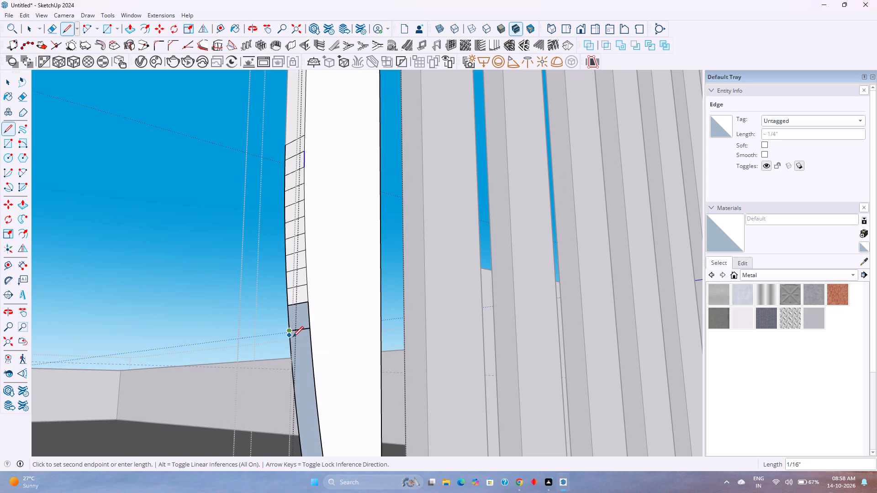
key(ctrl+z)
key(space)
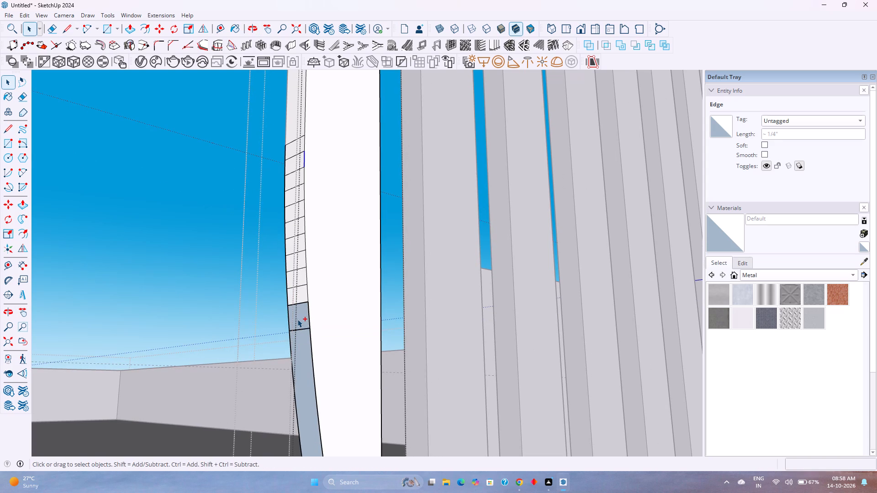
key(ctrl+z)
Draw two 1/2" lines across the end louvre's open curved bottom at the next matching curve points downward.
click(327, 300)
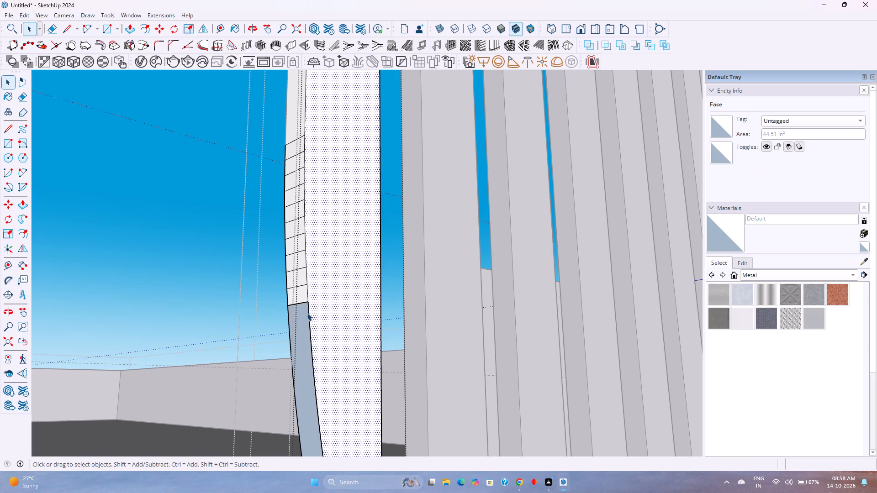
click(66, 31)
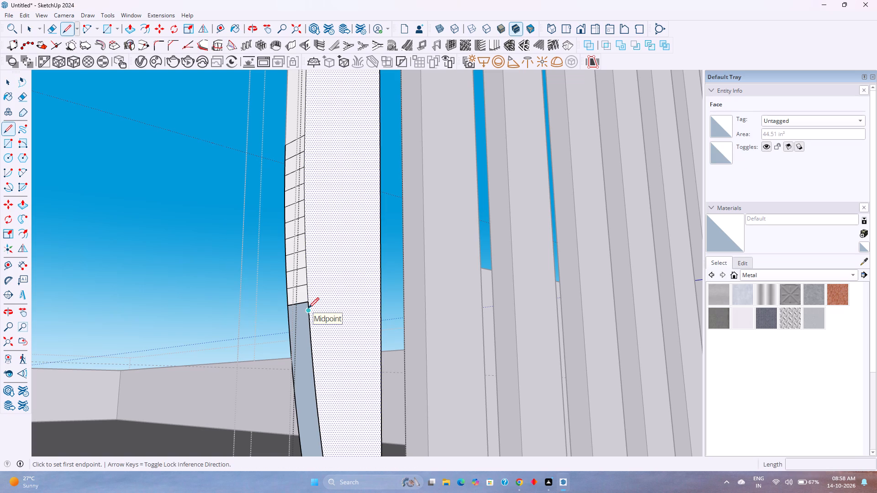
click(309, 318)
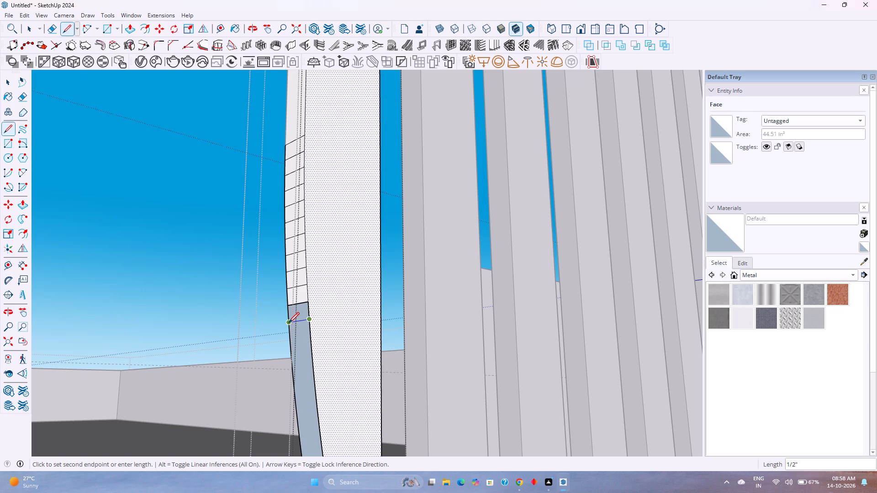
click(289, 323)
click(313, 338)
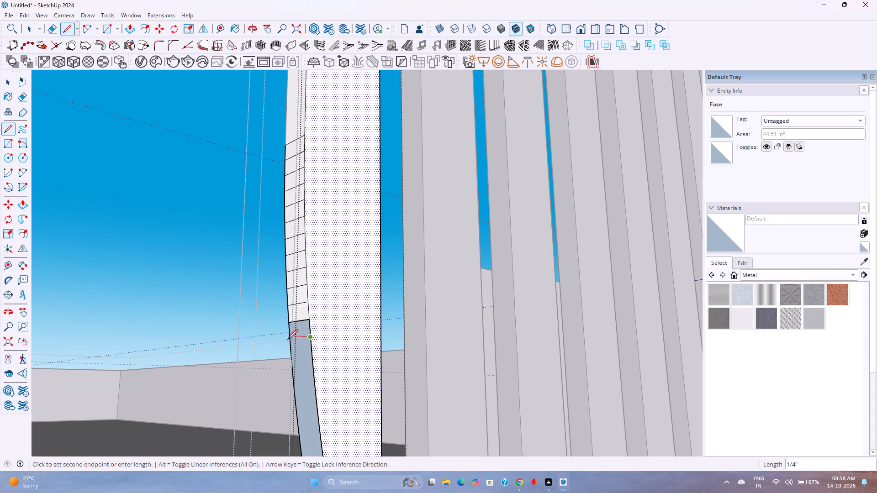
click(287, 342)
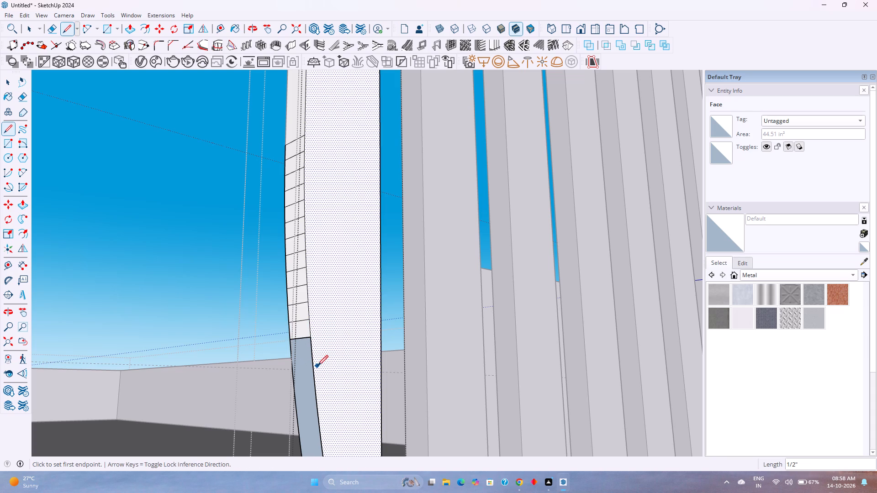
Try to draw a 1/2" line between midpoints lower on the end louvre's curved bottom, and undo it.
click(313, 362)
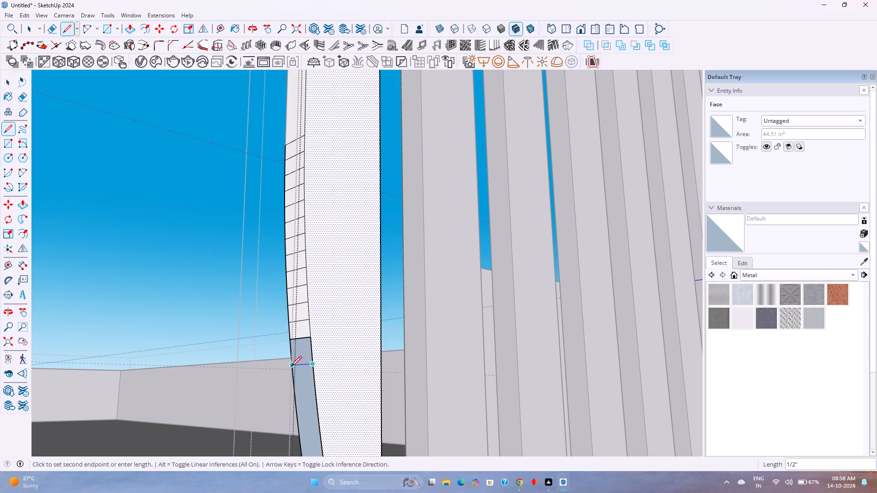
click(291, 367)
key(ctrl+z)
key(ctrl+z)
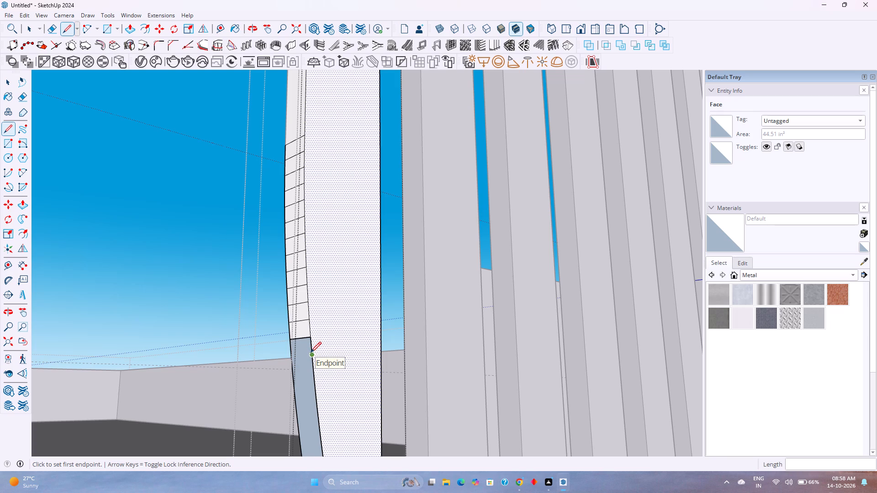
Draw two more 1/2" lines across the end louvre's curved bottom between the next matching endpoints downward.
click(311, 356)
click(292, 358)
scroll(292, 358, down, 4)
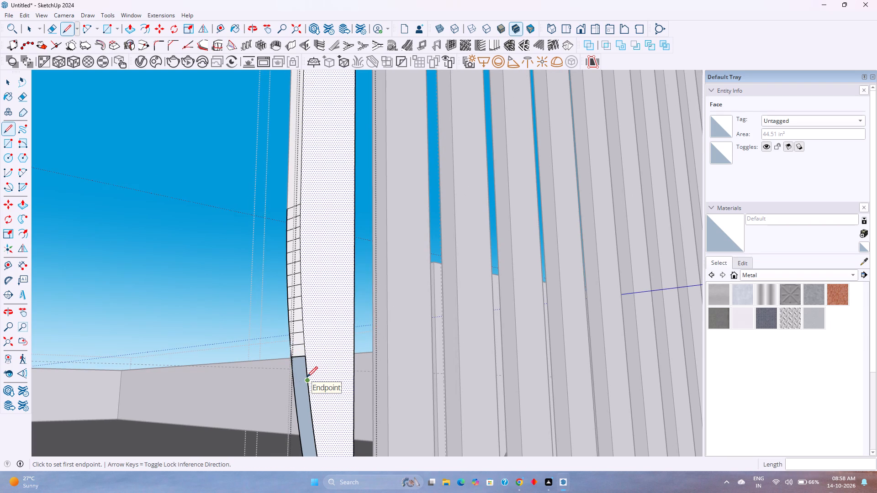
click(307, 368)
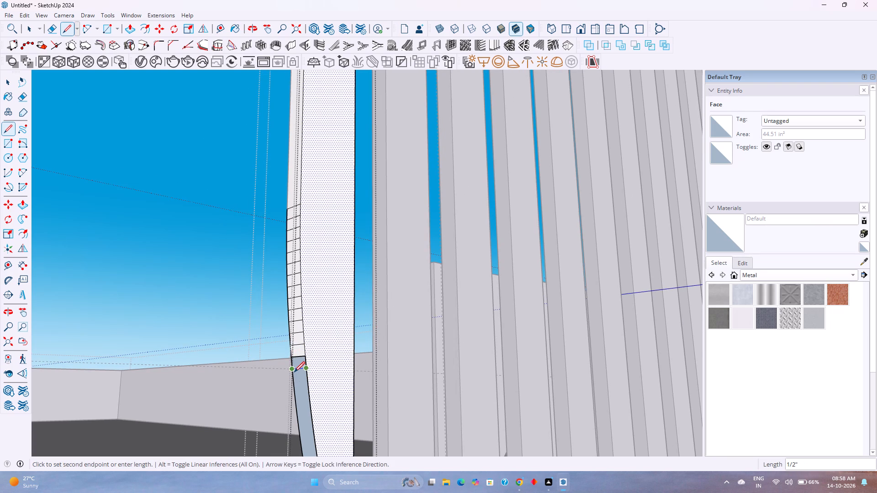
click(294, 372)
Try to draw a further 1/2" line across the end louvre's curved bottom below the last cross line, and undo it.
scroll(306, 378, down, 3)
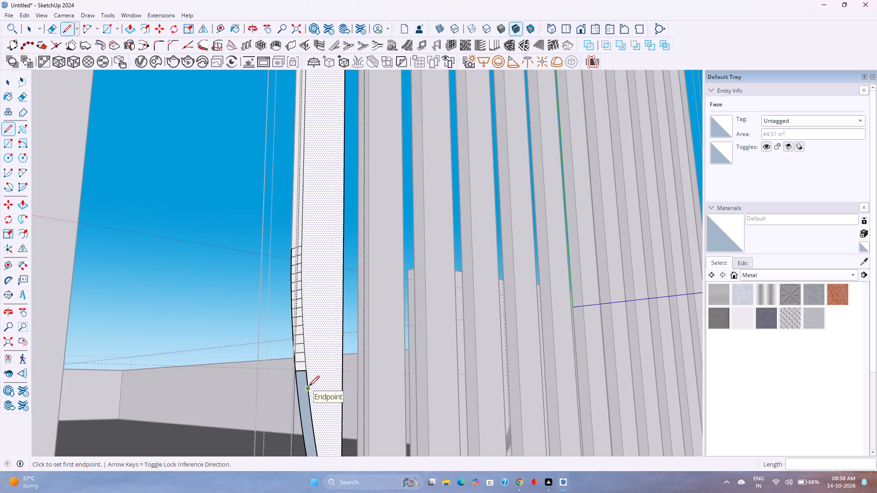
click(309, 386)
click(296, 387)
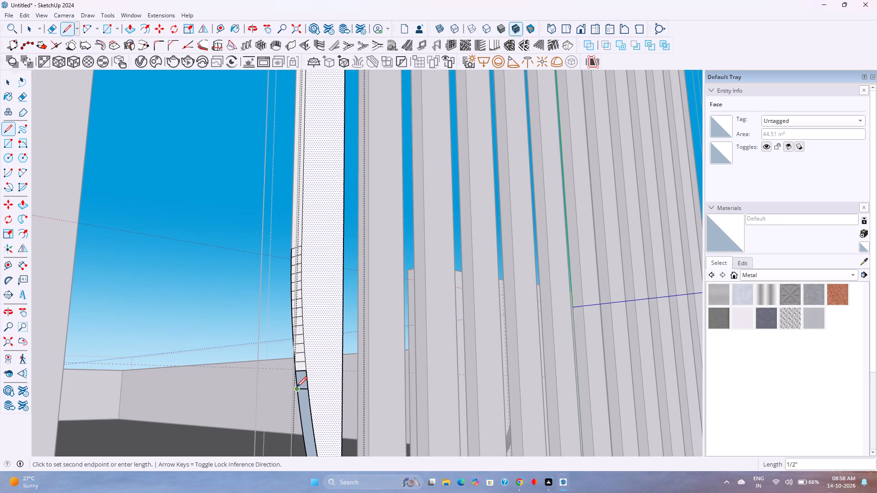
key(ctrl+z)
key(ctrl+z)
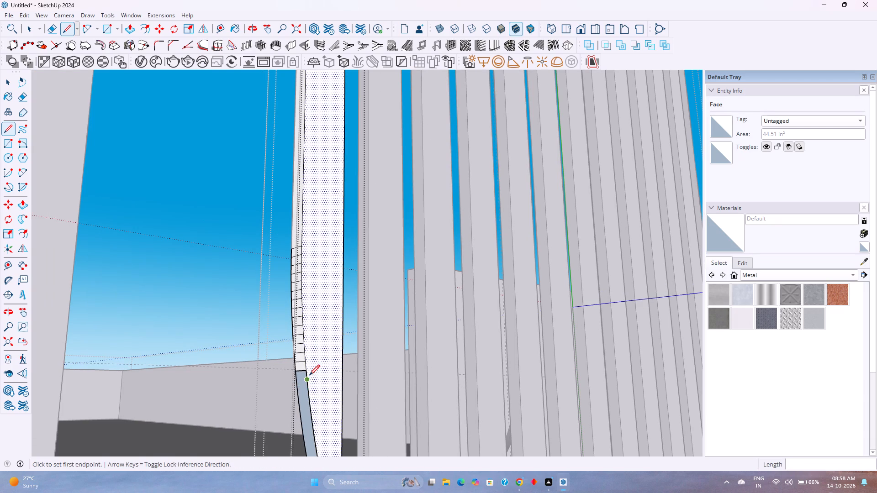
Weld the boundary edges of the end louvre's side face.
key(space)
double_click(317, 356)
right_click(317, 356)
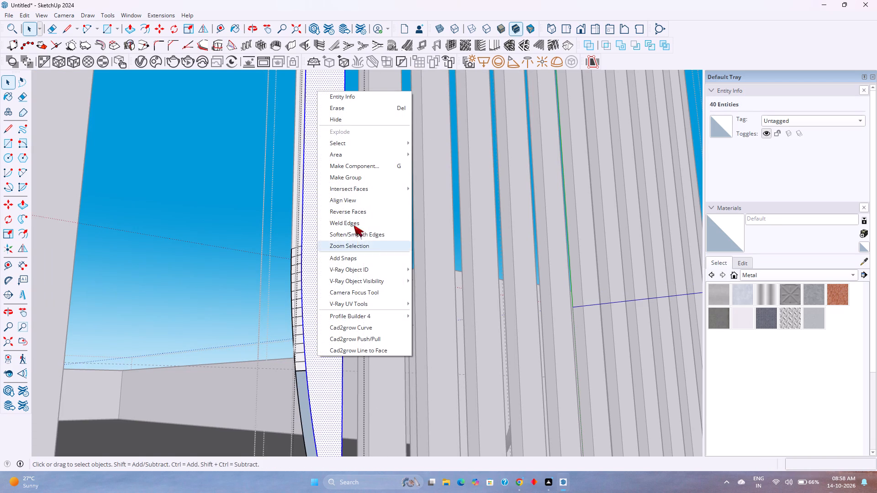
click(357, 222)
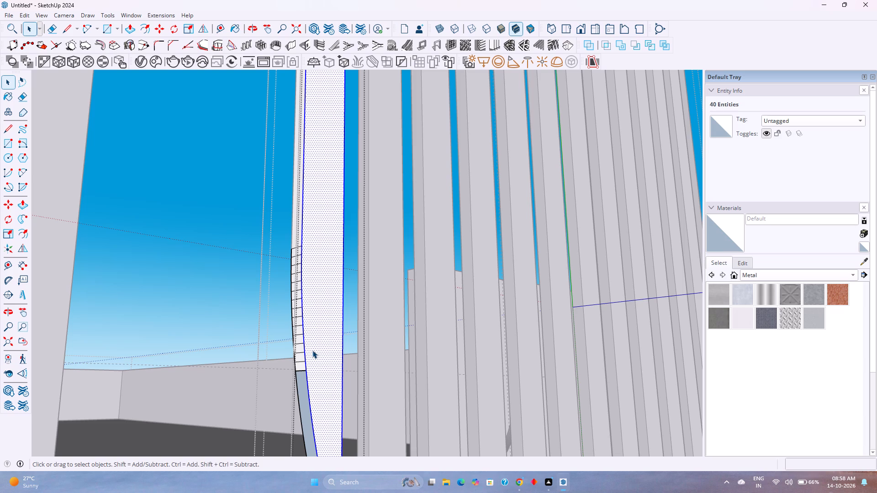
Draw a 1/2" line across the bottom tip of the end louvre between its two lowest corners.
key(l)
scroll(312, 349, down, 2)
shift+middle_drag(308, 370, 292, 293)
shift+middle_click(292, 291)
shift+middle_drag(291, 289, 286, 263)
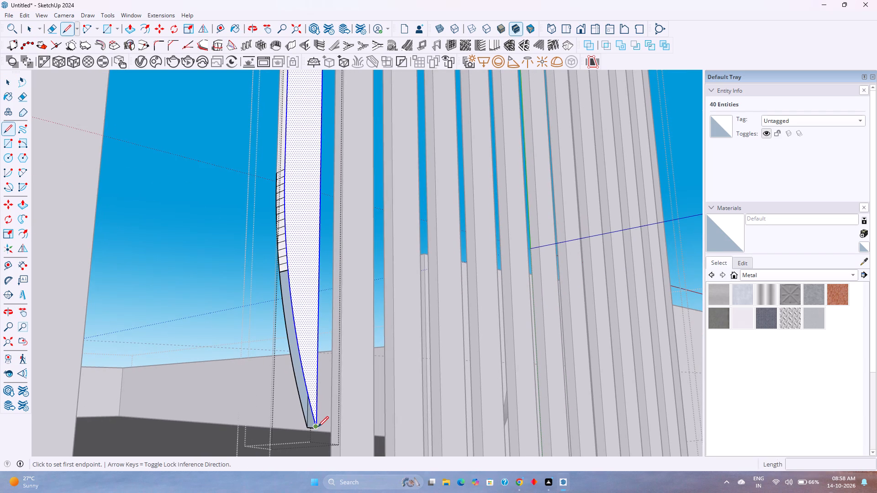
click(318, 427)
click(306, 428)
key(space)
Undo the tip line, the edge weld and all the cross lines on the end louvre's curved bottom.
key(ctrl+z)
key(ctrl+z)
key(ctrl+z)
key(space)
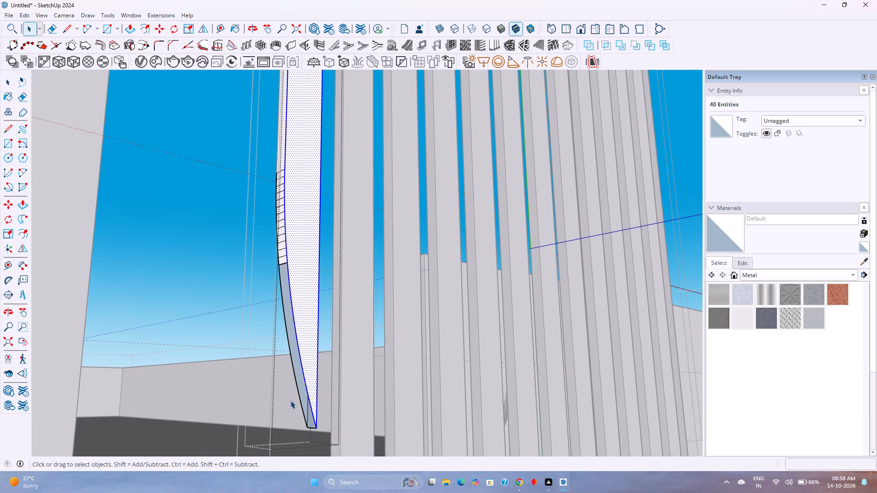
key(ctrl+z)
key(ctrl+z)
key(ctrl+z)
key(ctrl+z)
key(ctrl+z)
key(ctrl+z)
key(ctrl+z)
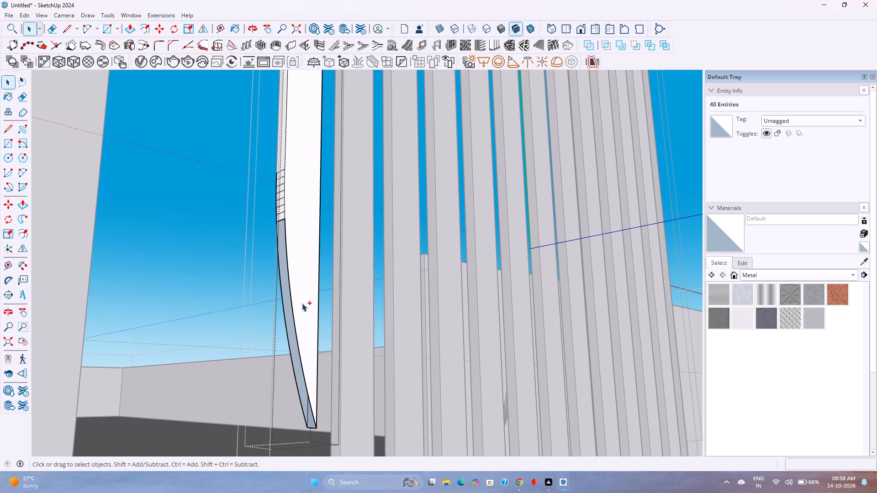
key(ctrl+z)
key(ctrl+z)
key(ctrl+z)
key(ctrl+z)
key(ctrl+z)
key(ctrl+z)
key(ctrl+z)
Weld the edges of the end louvre's entire connected geometry.
triple_click(305, 294)
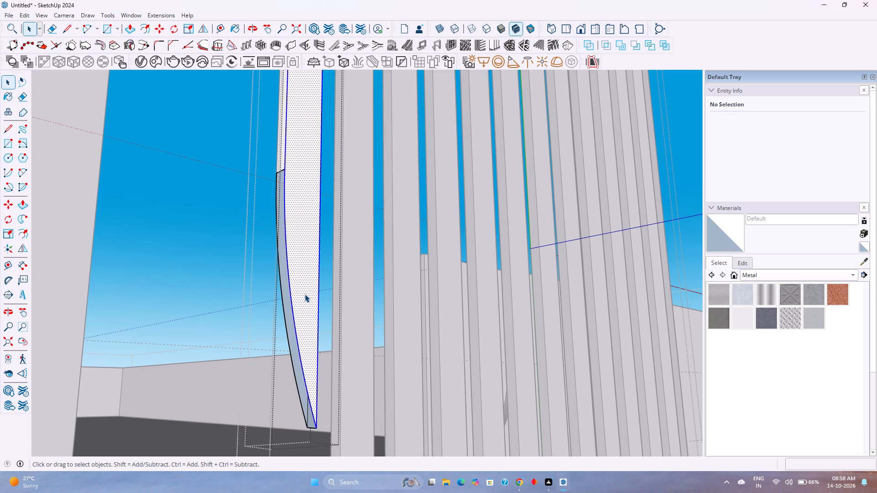
click(305, 294)
right_click(305, 294)
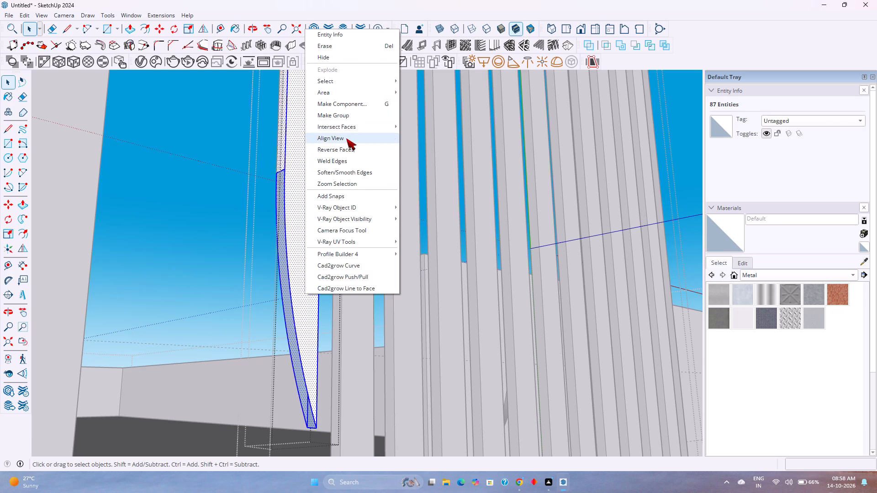
click(349, 163)
Draw a 1/2" line across the end louvre's bottom tip between its two lowest corners.
key(l)
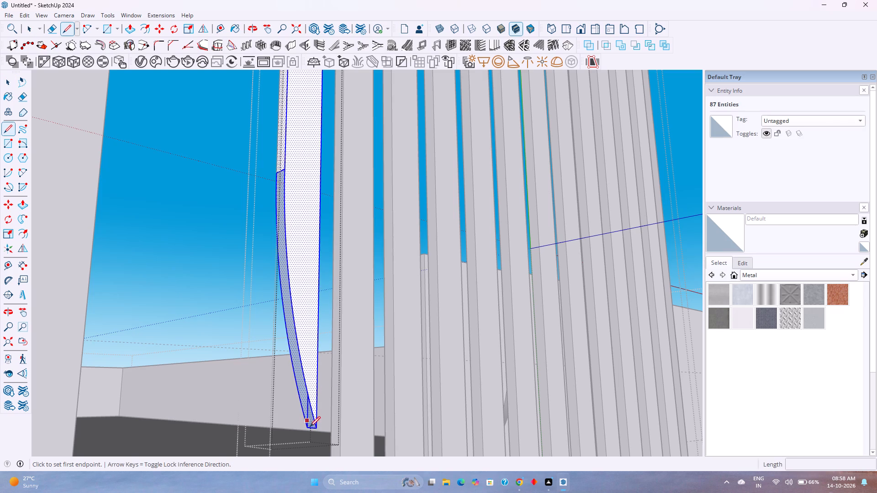
scroll(316, 428, up, 4)
click(316, 429)
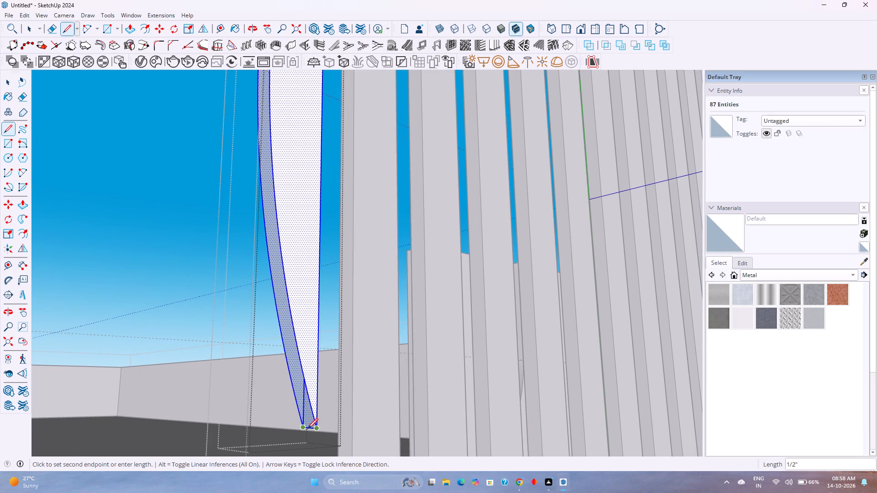
click(304, 427)
key(space)
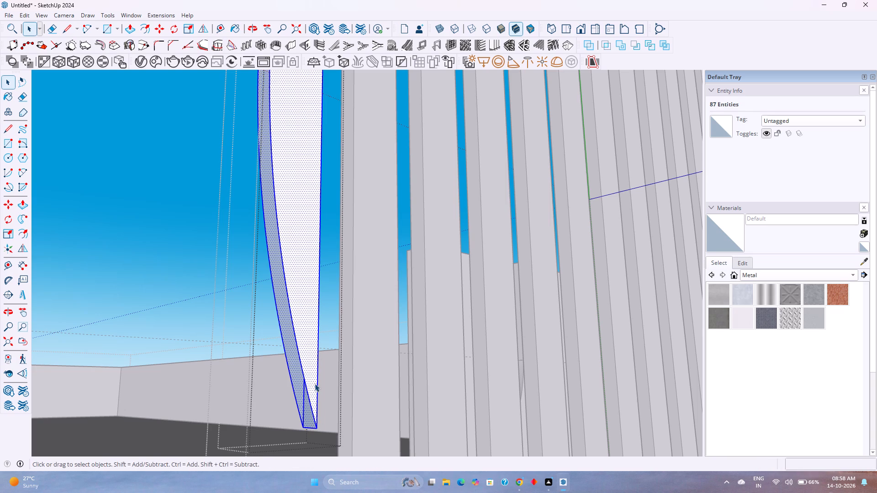
Copy the end louvre's side face and its curved edge from the upper curve corner along the blue axis by about 7 1/8", clear of the louvres.
click(315, 383)
double_click(313, 414)
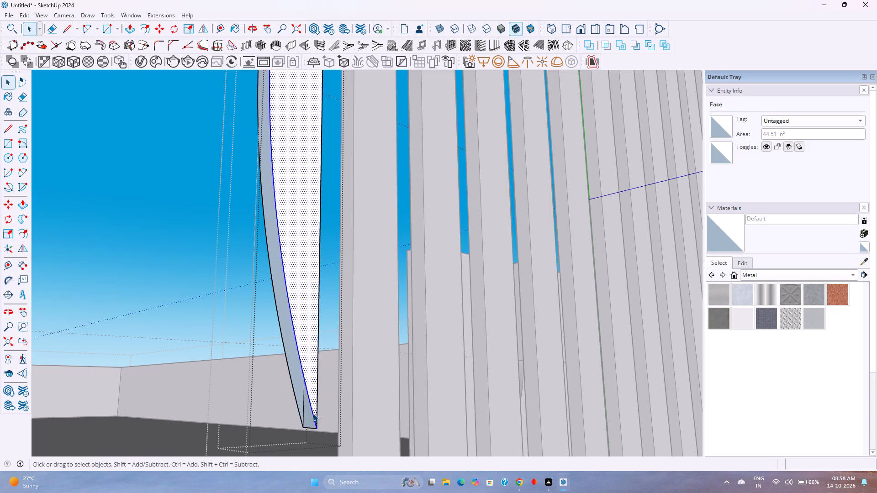
scroll(307, 399, down, 3)
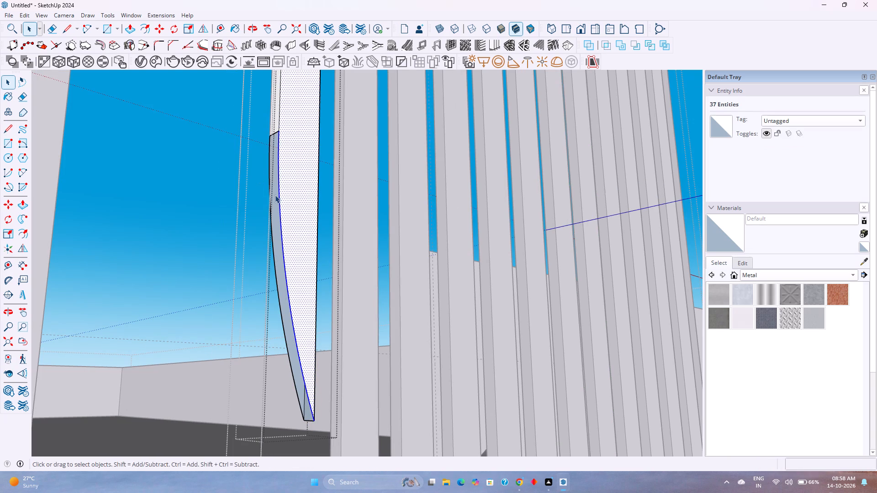
middle_drag(276, 195, 305, 231)
scroll(289, 186, up, 3)
middle_drag(288, 186, 296, 189)
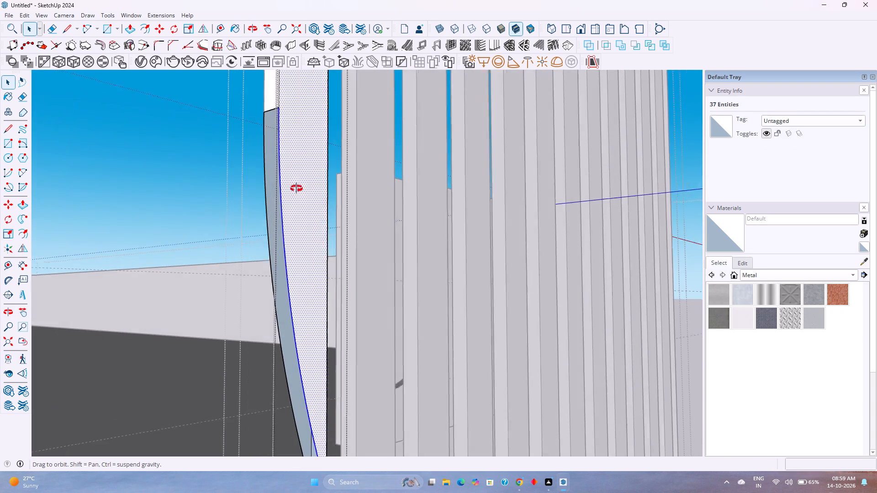
middle_drag(296, 189, 364, 236)
middle_click(364, 236)
key(m)
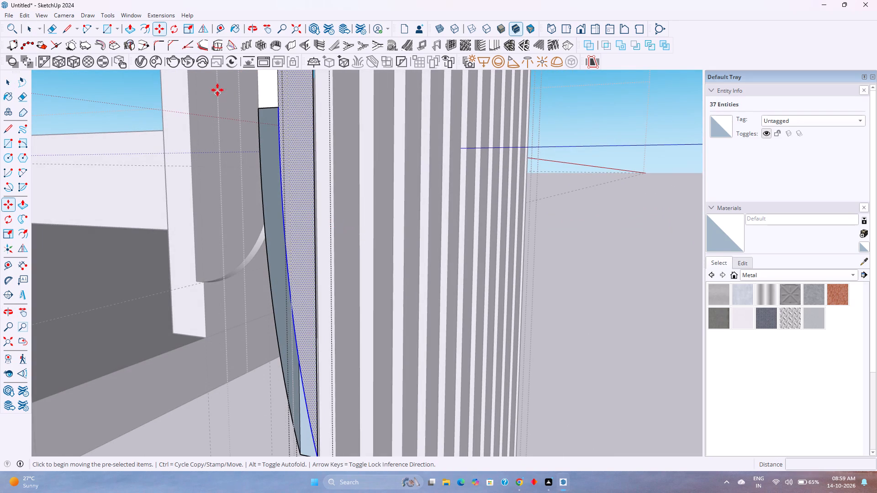
scroll(280, 97, up, 5)
click(278, 111)
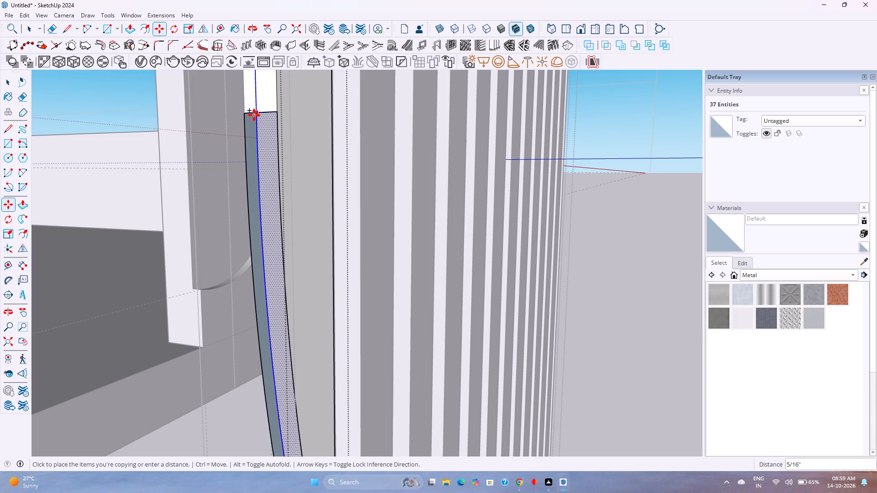
scroll(333, 137, down, 2)
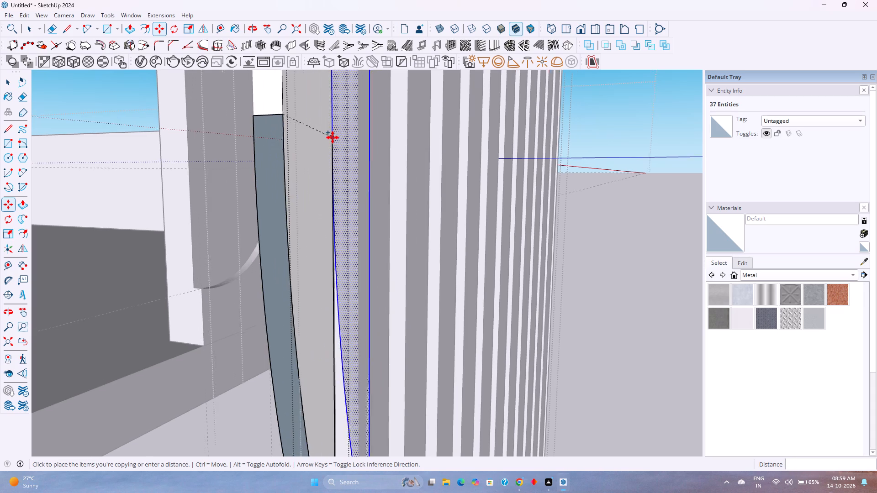
scroll(333, 137, down, 7)
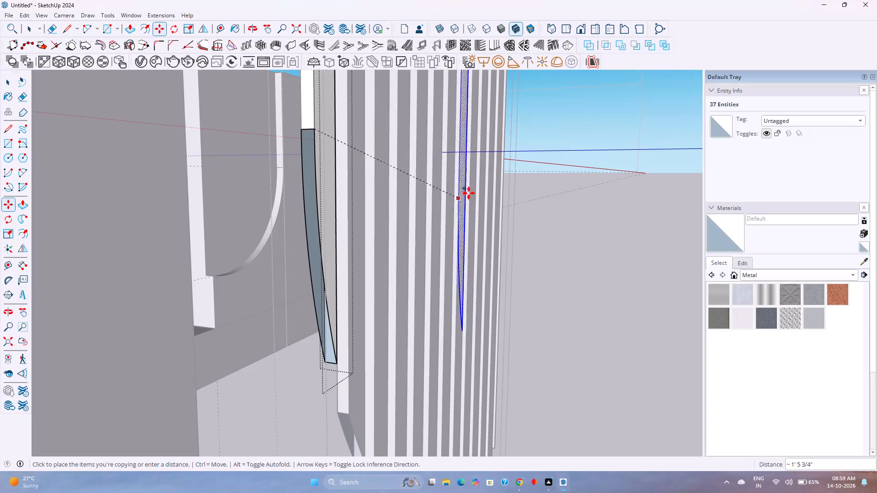
key(Left)
key(Right)
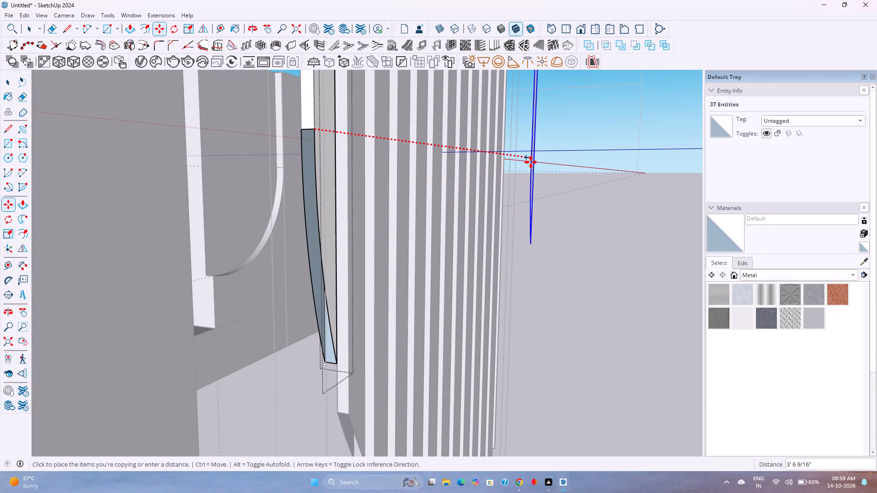
key(Up)
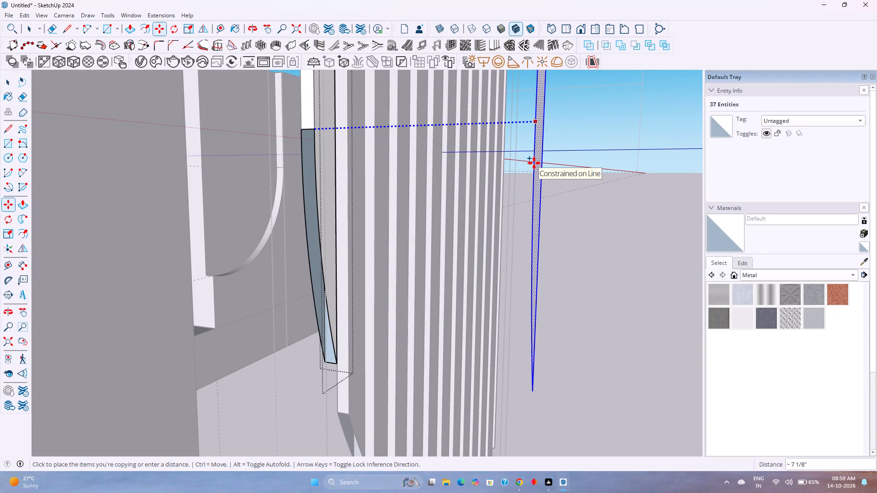
click(534, 163)
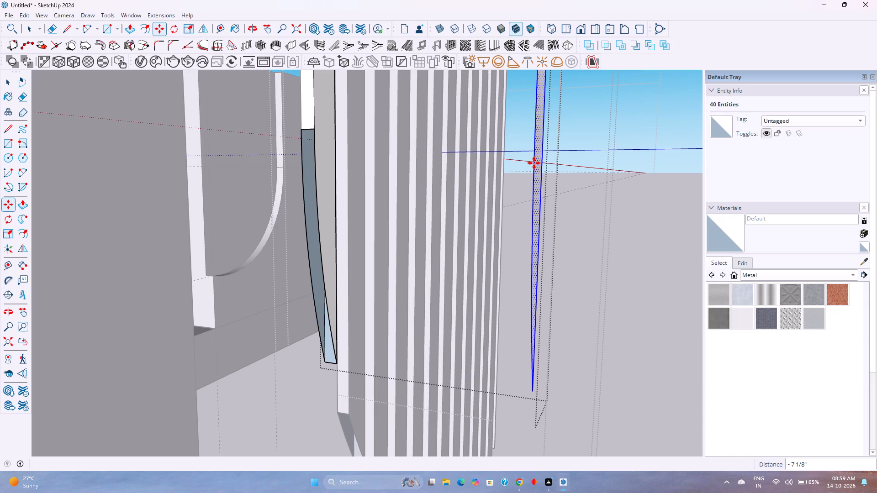
Extrude the copied louvre side face to a thickness of 1/2".
scroll(536, 163, up, 2)
key(p)
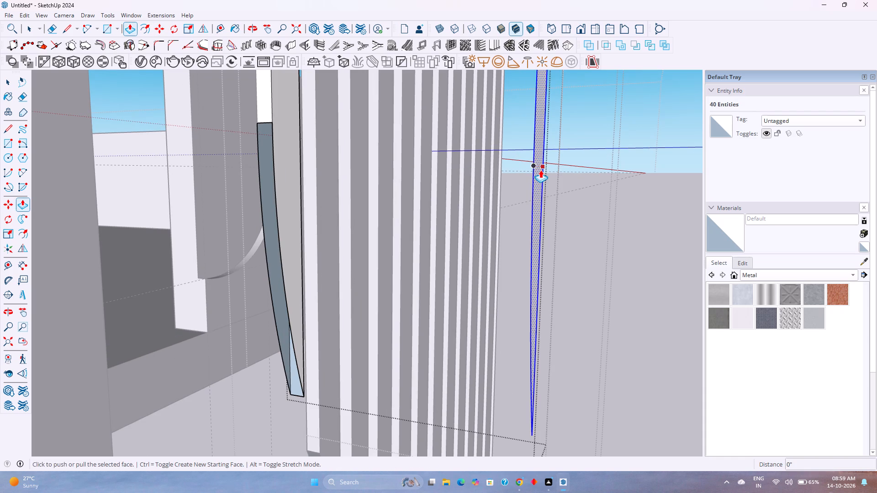
key(Escape)
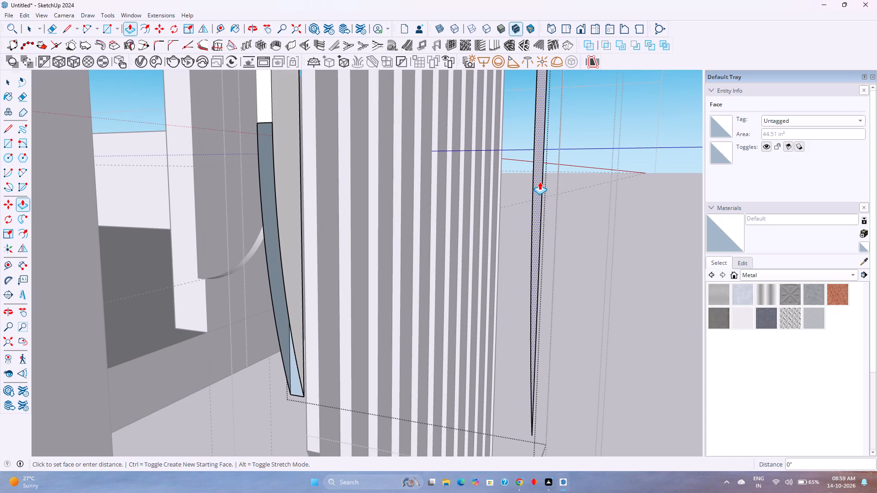
click(539, 182)
text(0.5)
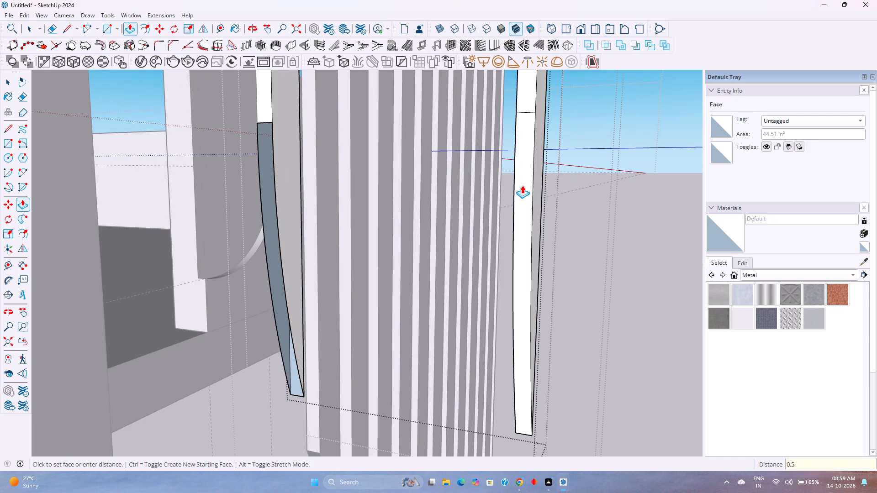
key(Return)
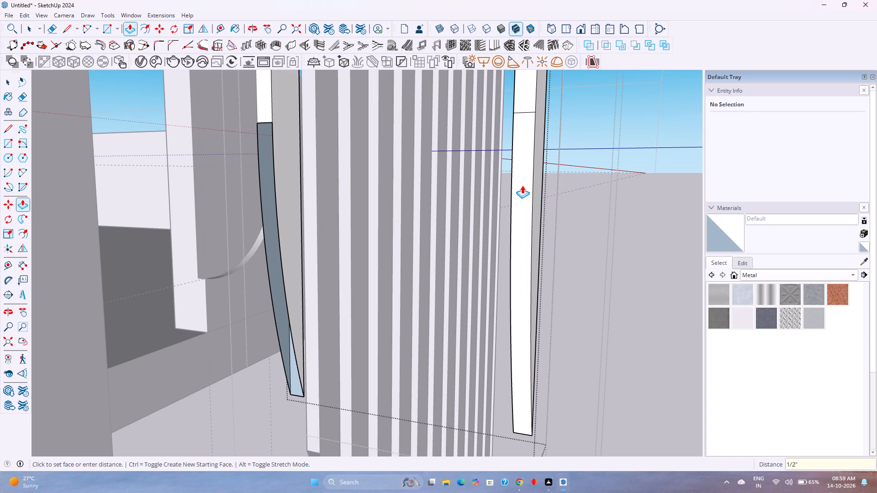
text(0.25)
key(Return)
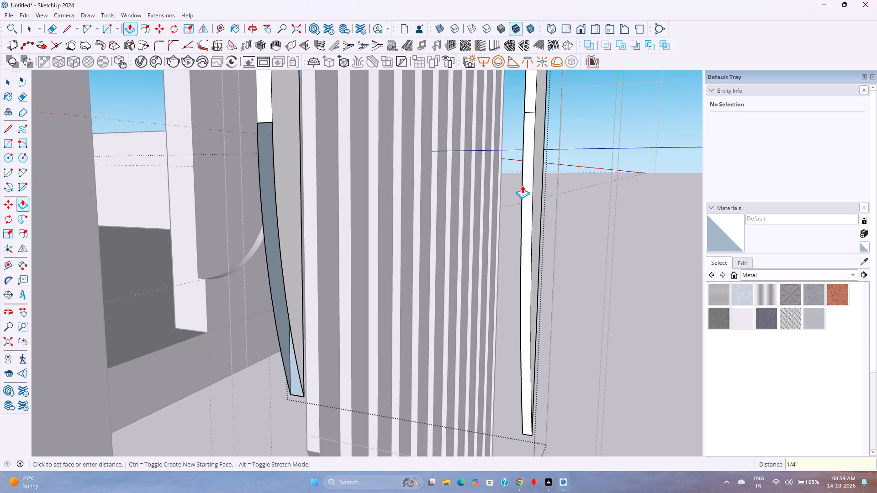
text(0.5)
key(Return)
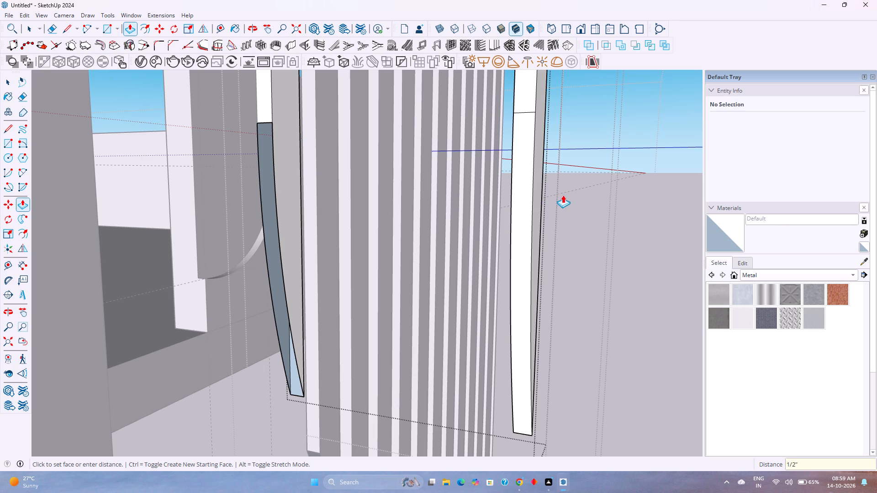
Delete all the connected geometry of the original open-bottomed end louvre, keeping the newly extruded copy.
key(space)
click(576, 193)
double_click(284, 176)
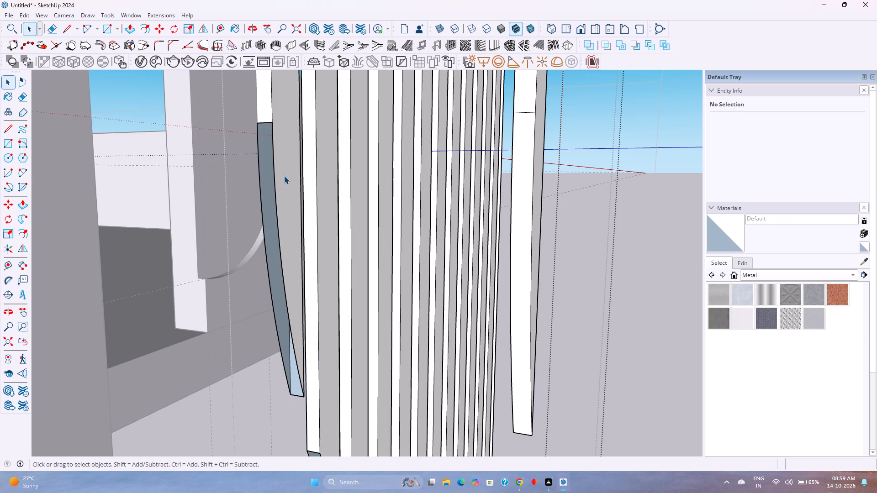
triple_click(284, 176)
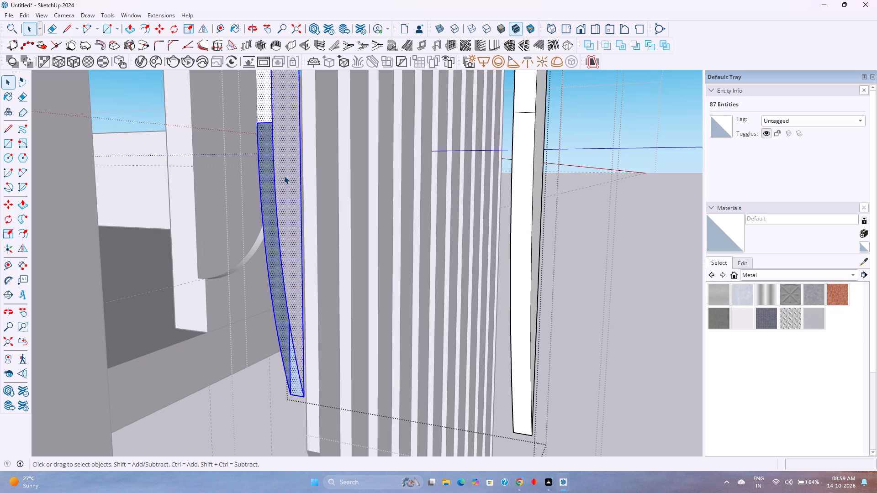
key(Delete)
scroll(289, 177, down, 3)
shift+middle_drag(289, 177, 301, 281)
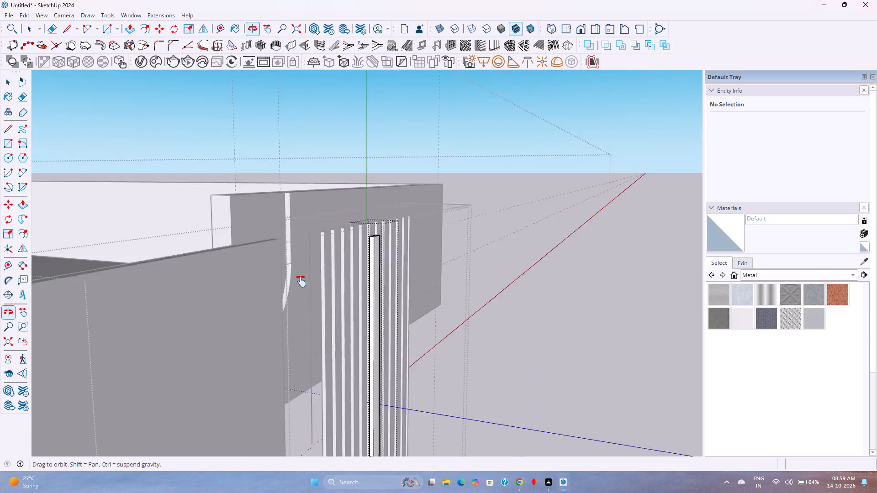
shift+middle_drag(301, 281, 305, 301)
scroll(372, 333, up, 1)
middle_drag(396, 330, 413, 352)
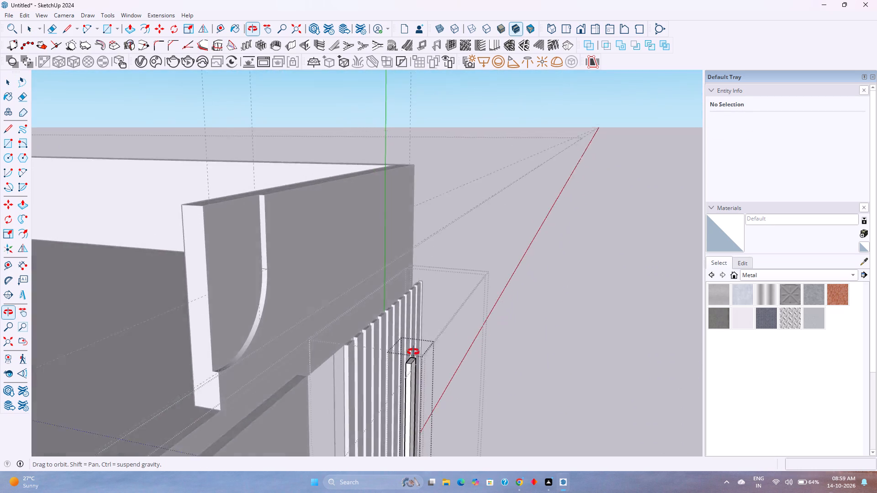
middle_drag(413, 352, 418, 420)
middle_click(418, 420)
shift+middle_drag(426, 410, 427, 335)
shift+middle_click(427, 334)
middle_drag(432, 330, 448, 354)
shift+middle_drag(461, 342, 367, 214)
scroll(458, 387, up, 1)
middle_drag(461, 391, 396, 309)
scroll(396, 309, down, 3)
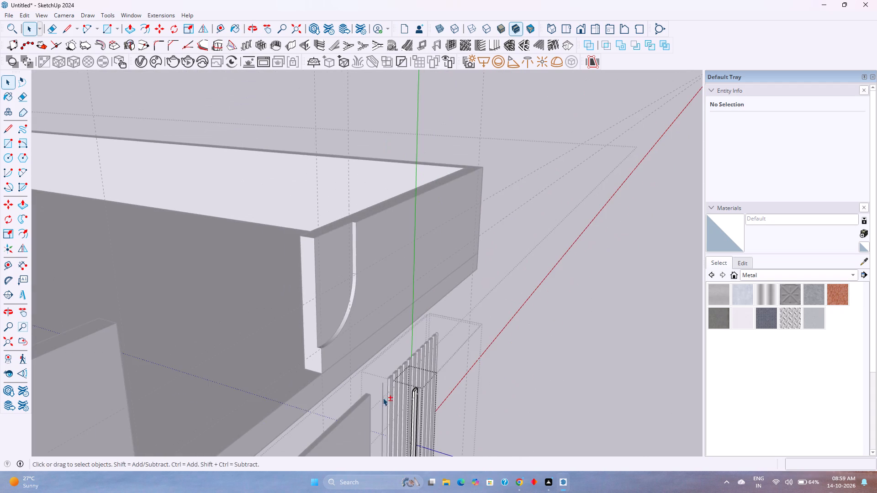
shift+middle_drag(383, 398, 366, 303)
click(532, 340)
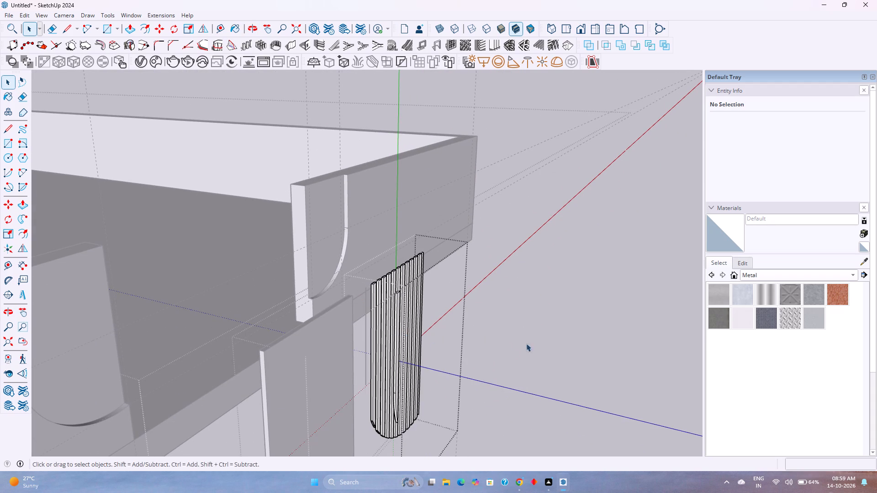
click(540, 342)
click(366, 333)
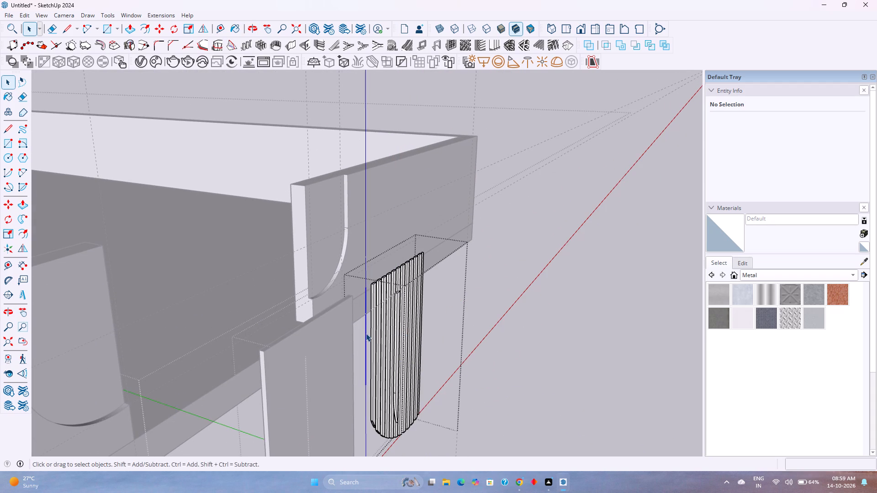
key(Delete)
Move the new end louvre back along the blue axis by about 7 1/8", into line with the other louvres.
middle_drag(423, 310, 443, 341)
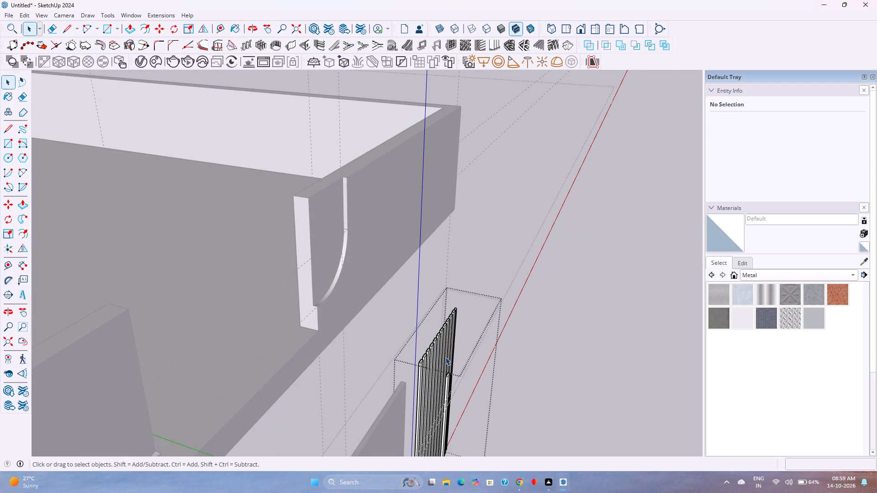
click(447, 381)
scroll(447, 381, up, 3)
double_click(447, 381)
middle_drag(447, 381, 467, 413)
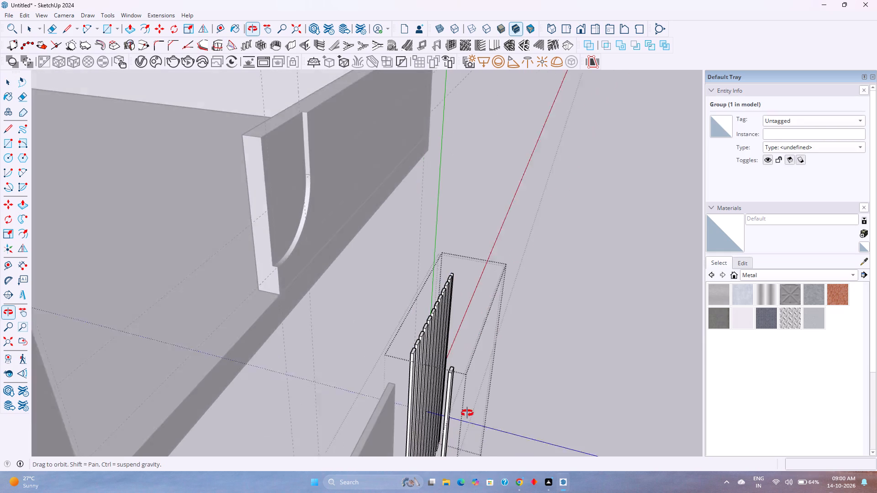
middle_drag(467, 413, 471, 424)
scroll(432, 363, up, 6)
middle_drag(455, 364, 479, 394)
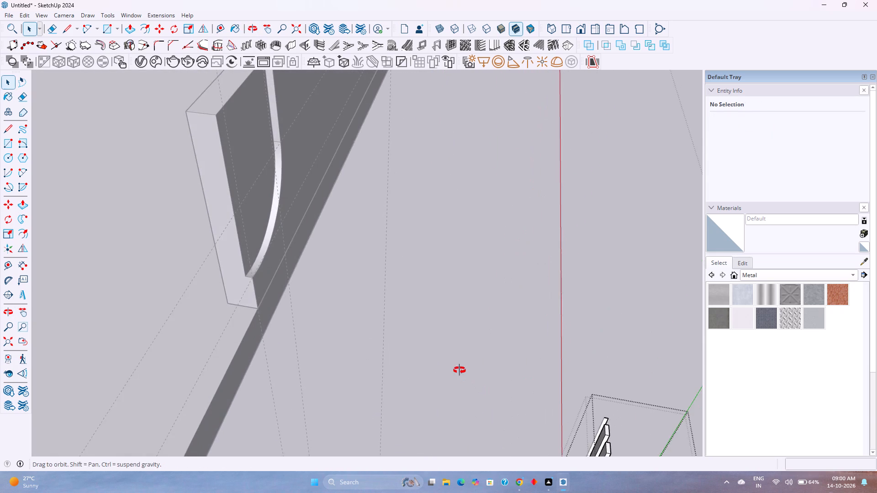
middle_click(460, 371)
shift+middle_drag(459, 362, 312, 79)
shift+scroll(418, 304, up, 1)
shift+middle_click(312, 79)
shift+middle_click(312, 79)
scroll(364, 143, down, 5)
scroll(362, 143, up, 1)
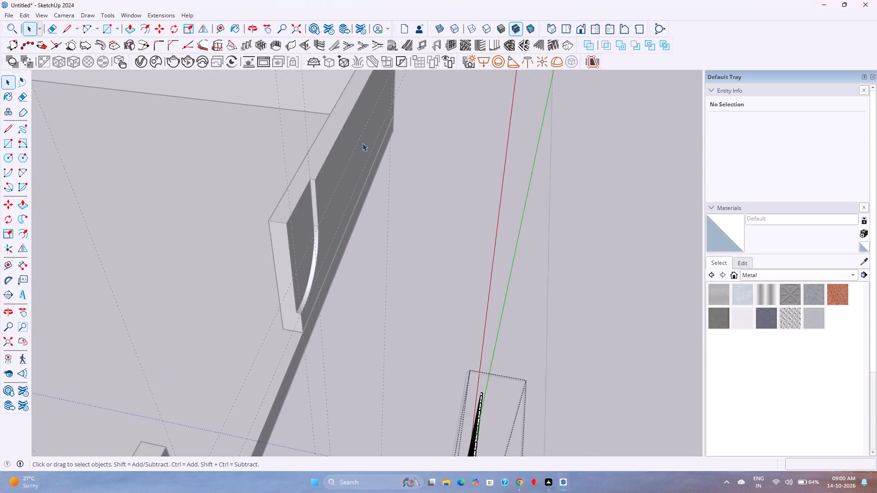
scroll(362, 143, down, 6)
scroll(362, 143, up, 1)
scroll(424, 352, up, 15)
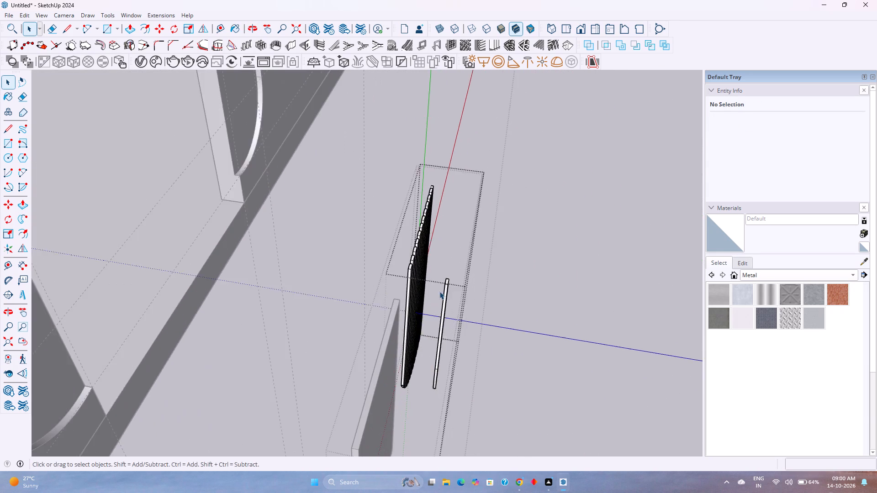
scroll(439, 291, up, 16)
scroll(455, 286, down, 2)
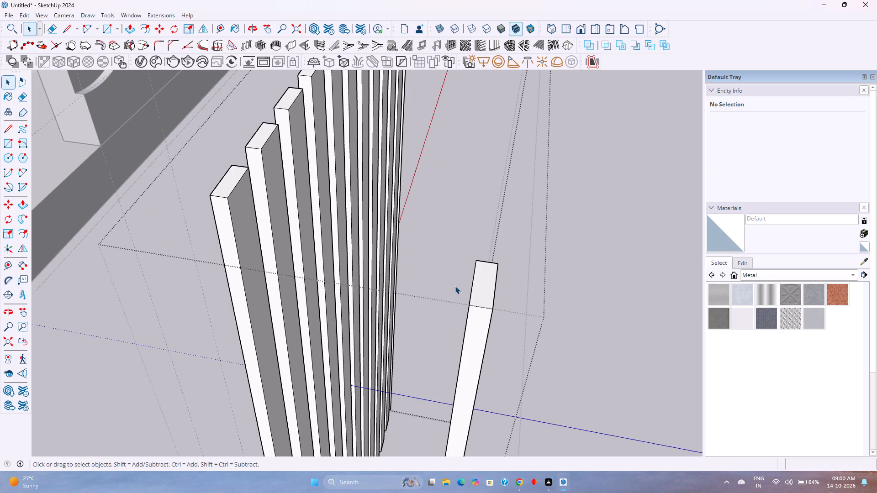
click(484, 297)
key(m)
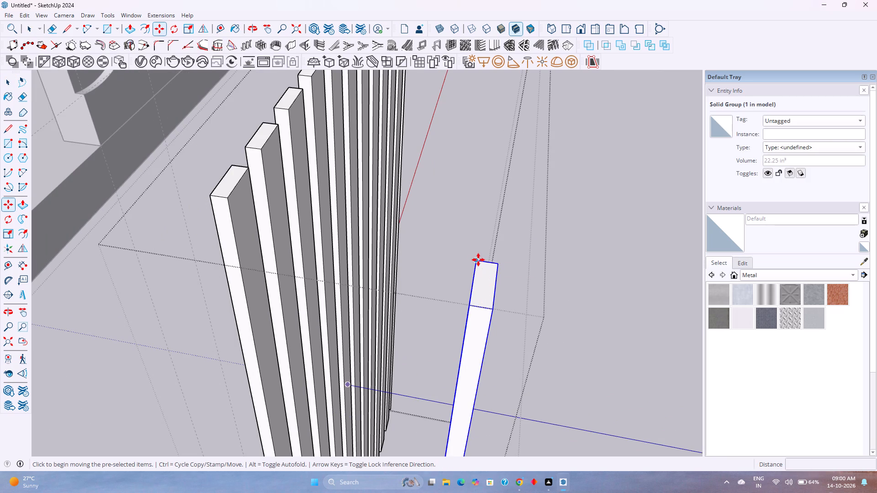
click(478, 260)
scroll(320, 246, down, 1)
key(Right)
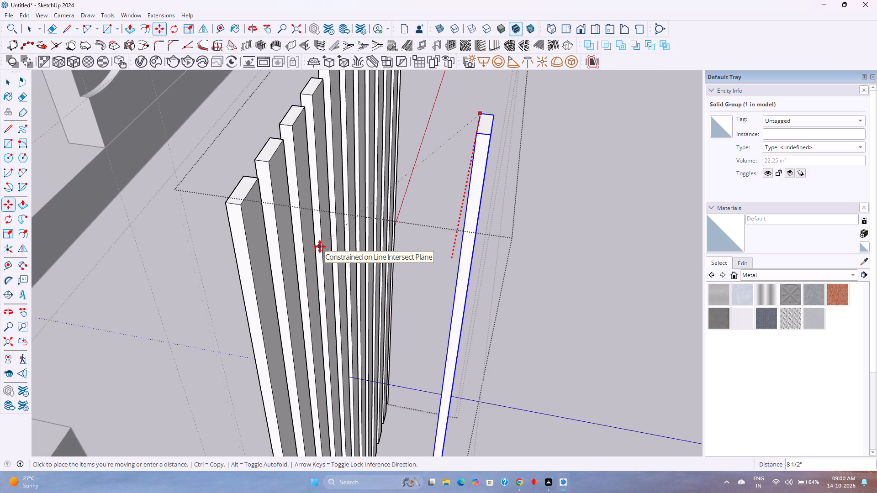
key(Up)
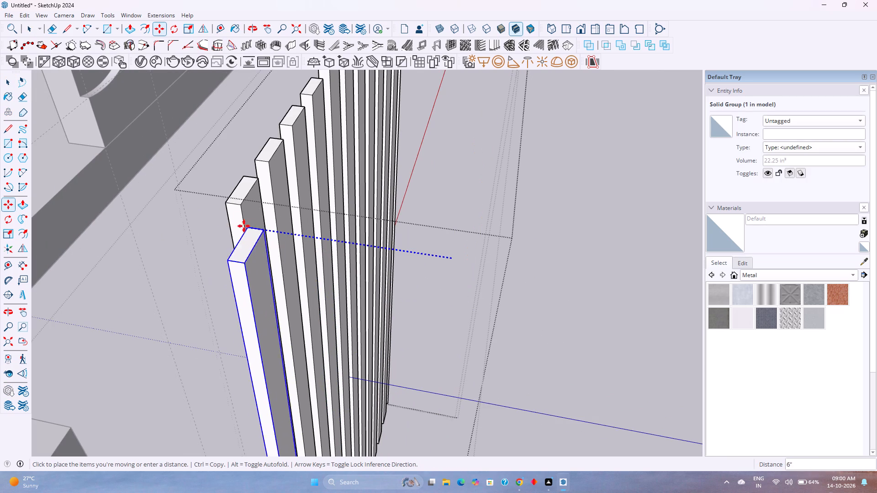
click(225, 206)
key(space)
scroll(438, 257, down, 2)
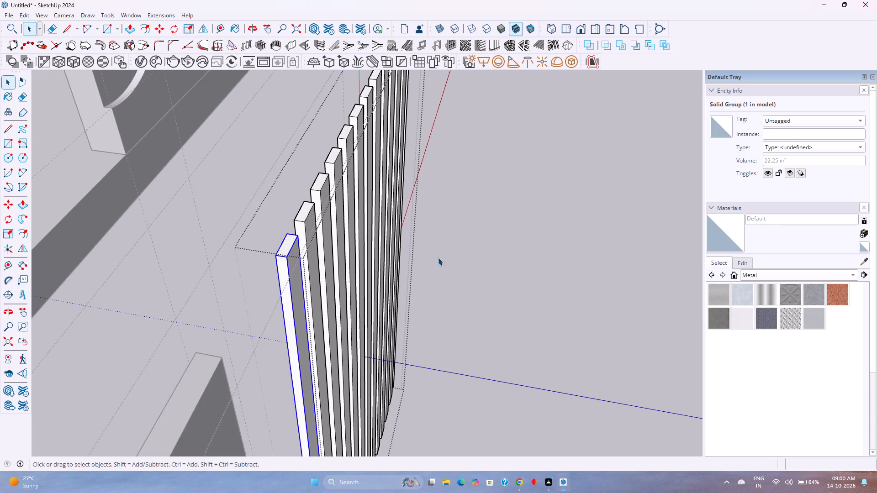
scroll(449, 262, down, 1)
click(456, 272)
middle_drag(458, 281, 350, 214)
middle_click(349, 214)
scroll(349, 213, down, 5)
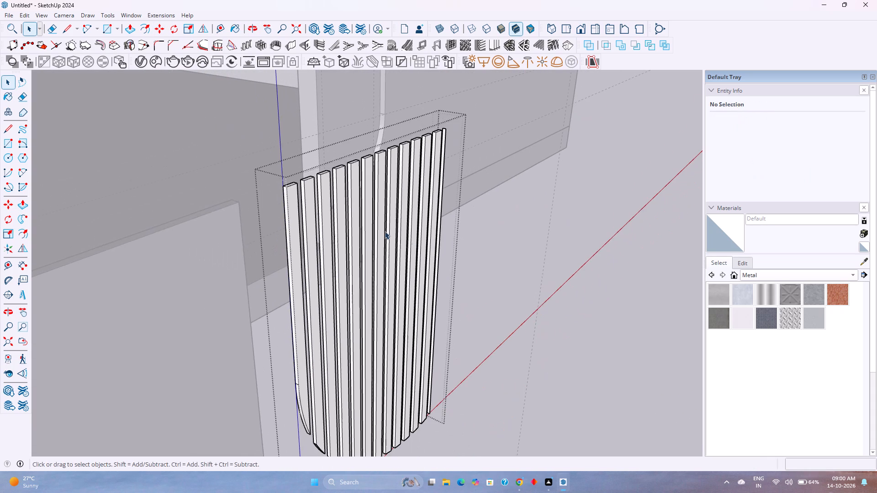
click(517, 305)
Move the louvre group about 3' onto the solid curved panel, placing its back upper corner on the panel's front upper corner.
middle_drag(413, 330, 349, 292)
middle_click(349, 292)
scroll(349, 292, down, 4)
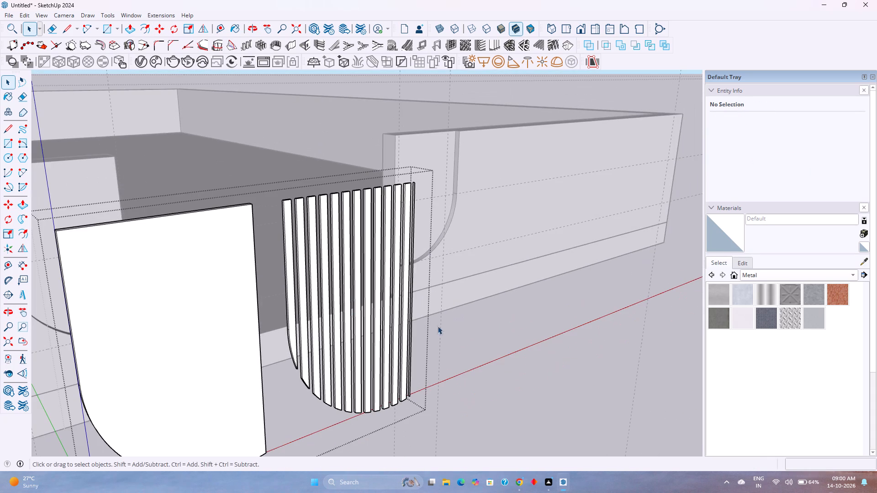
scroll(452, 325, down, 2)
middle_drag(452, 325, 413, 363)
click(372, 316)
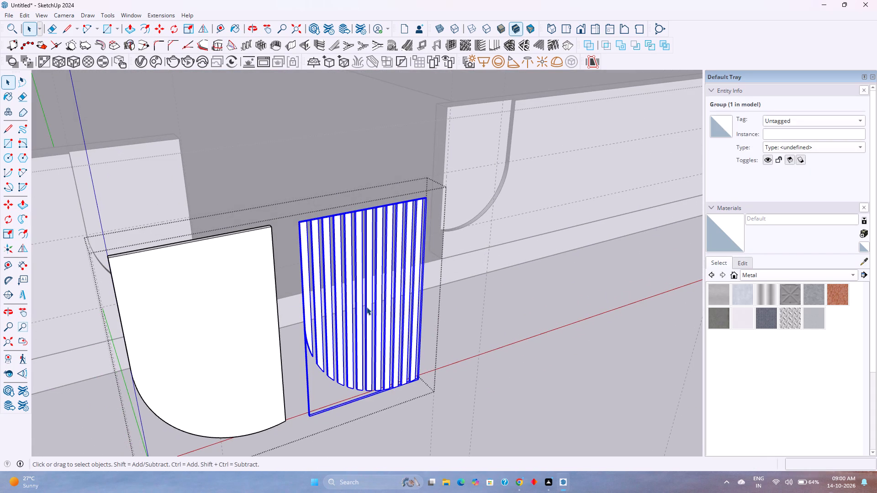
key(m)
scroll(407, 202, up, 4)
middle_drag(407, 202, 451, 300)
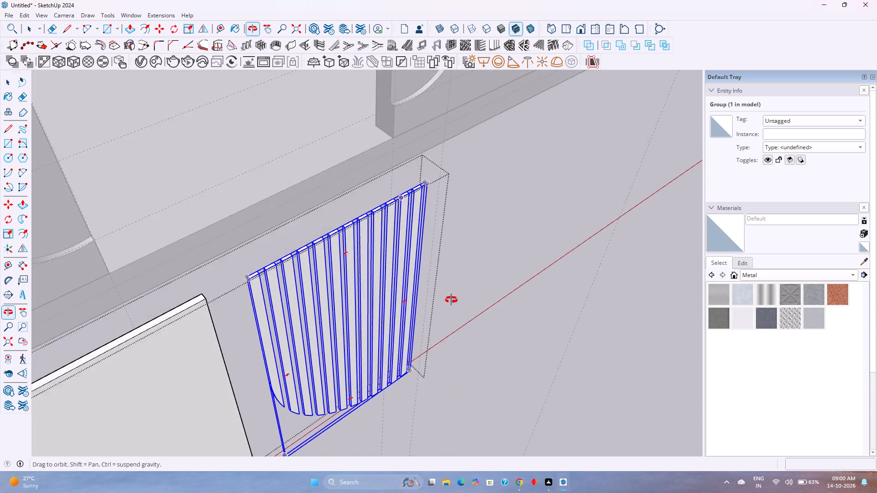
middle_drag(451, 300, 451, 304)
middle_click(452, 305)
scroll(429, 179, up, 7)
scroll(429, 179, down, 1)
scroll(429, 179, up, 11)
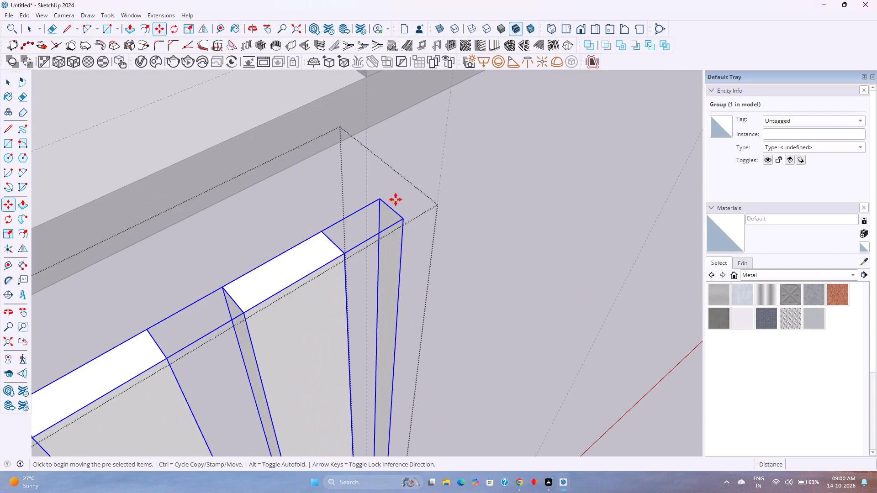
click(381, 198)
scroll(381, 198, down, 15)
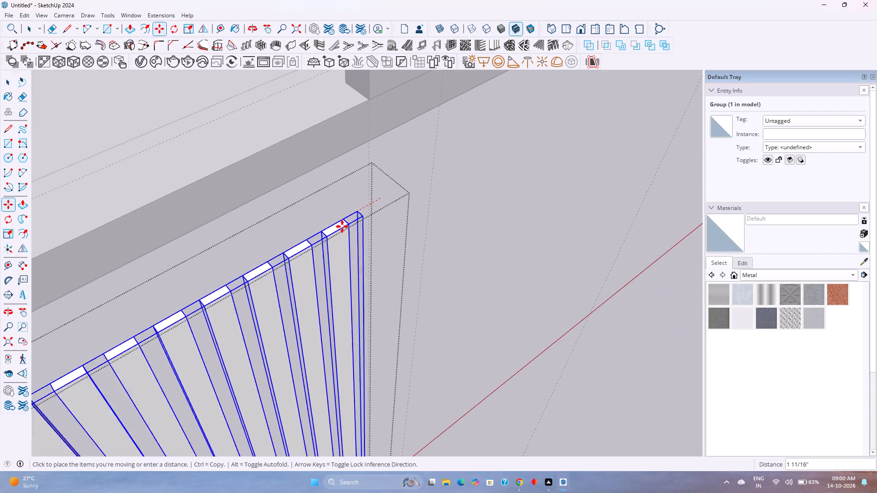
scroll(327, 236, down, 16)
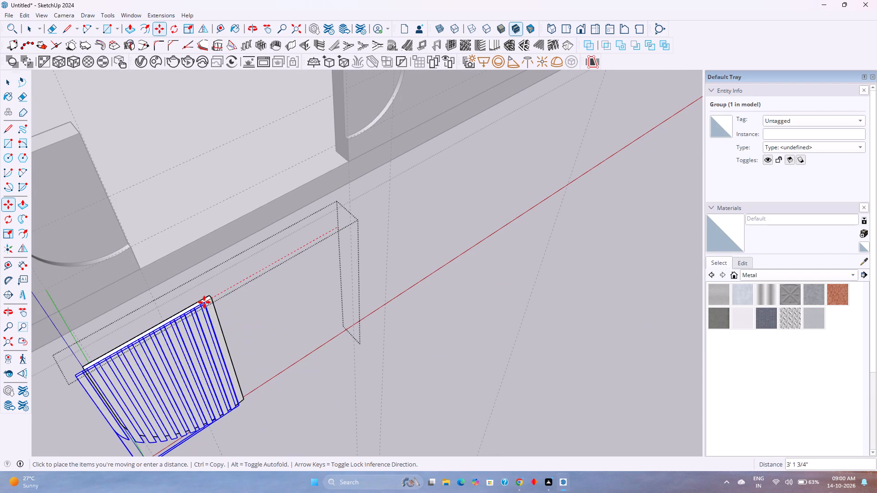
scroll(211, 304, up, 12)
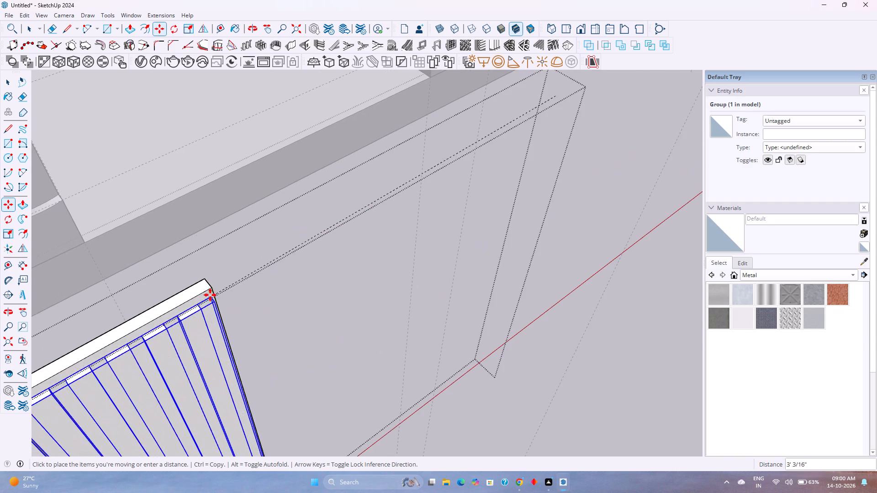
click(209, 288)
key(space)
Measure the combined thickness of the solid curved panel and end louvre at their upper corner.
scroll(209, 288, down, 1)
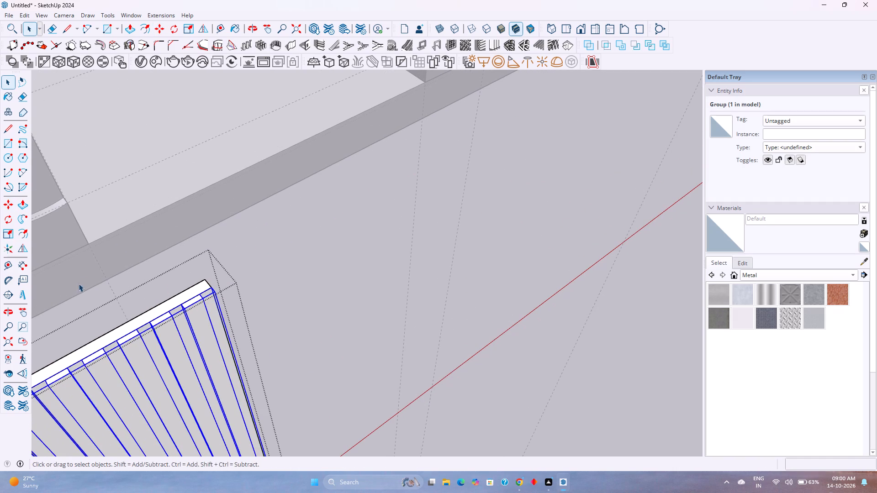
click(19, 261)
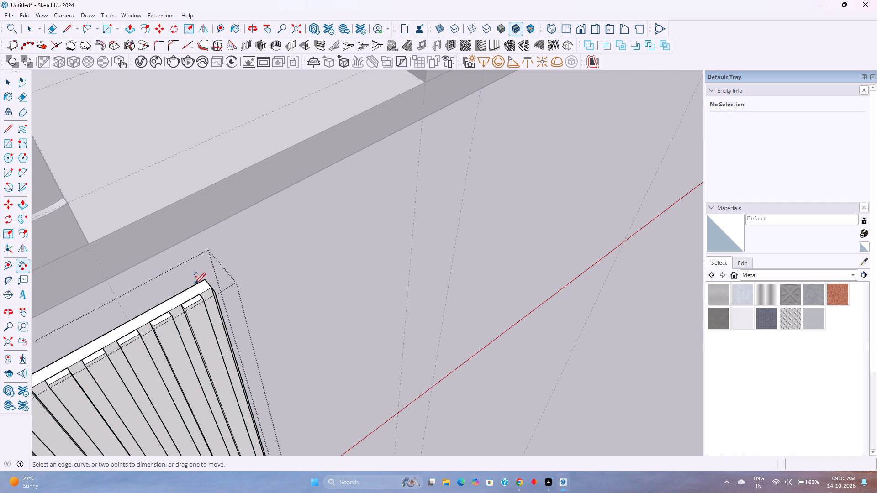
click(205, 281)
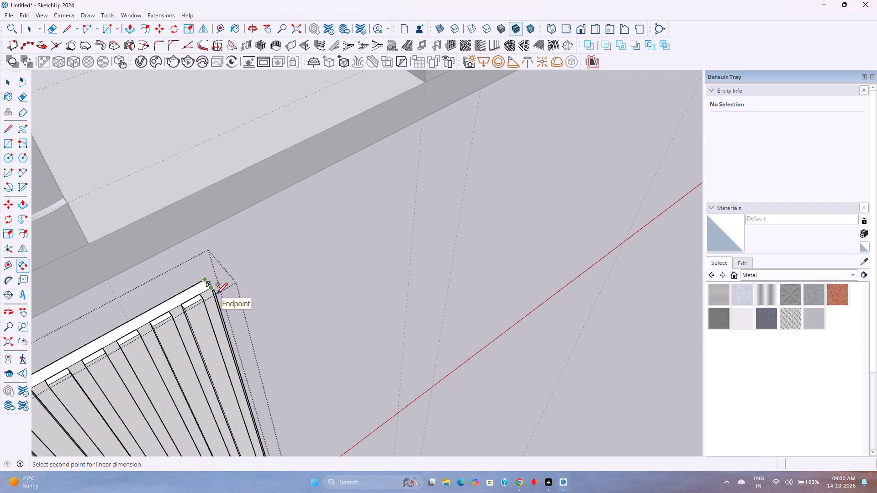
scroll(217, 292, up, 8)
middle_drag(216, 292, 280, 302)
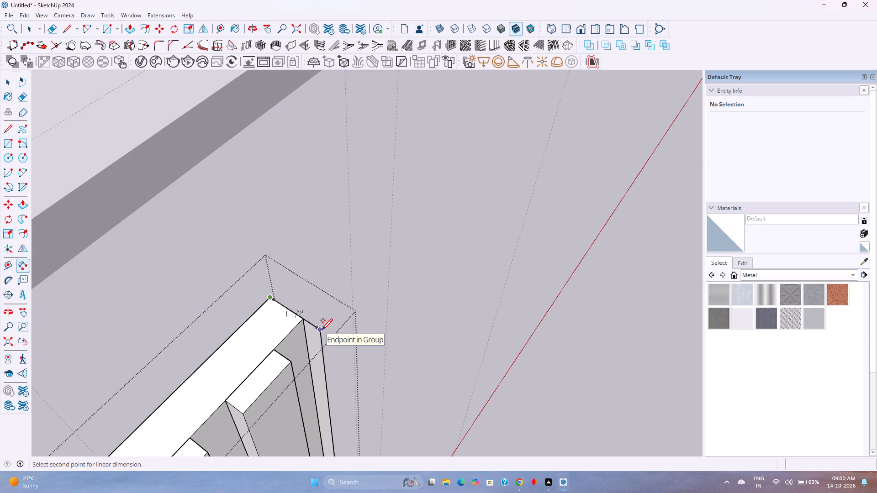
key(space)
Delete the outermost end louvre at the panel's straight side edge inside the louvre group, and leave group editing.
double_click(311, 326)
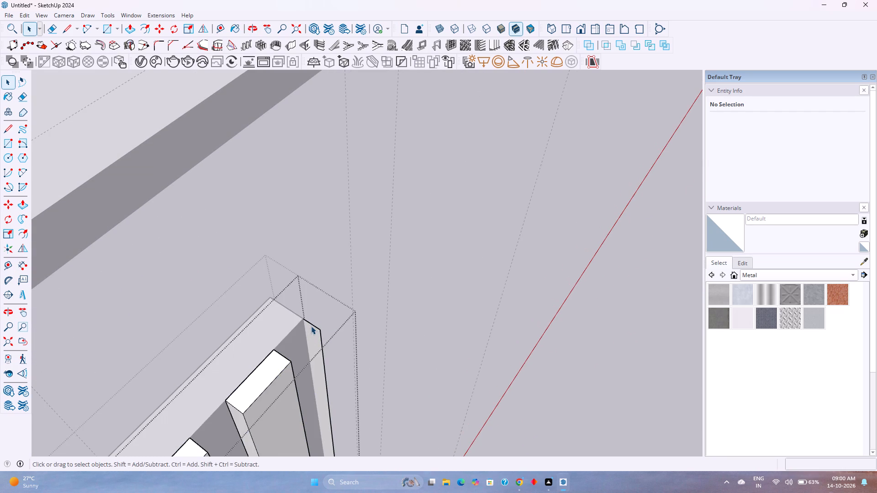
click(313, 326)
triple_click(314, 326)
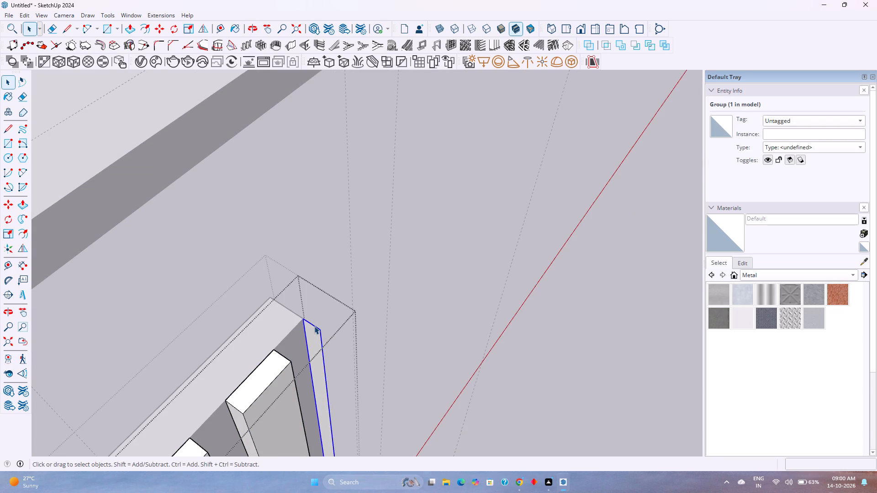
key(Delete)
scroll(317, 325, down, 15)
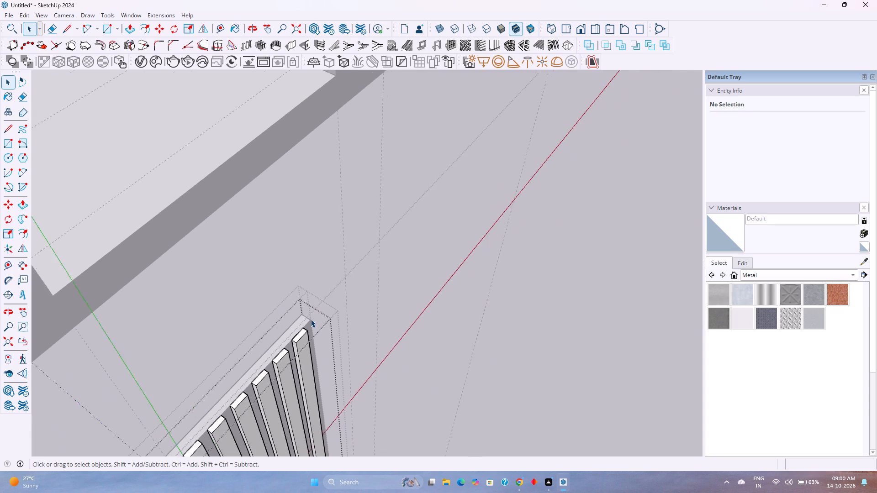
scroll(311, 319, up, 1)
scroll(311, 319, down, 12)
scroll(238, 414, up, 12)
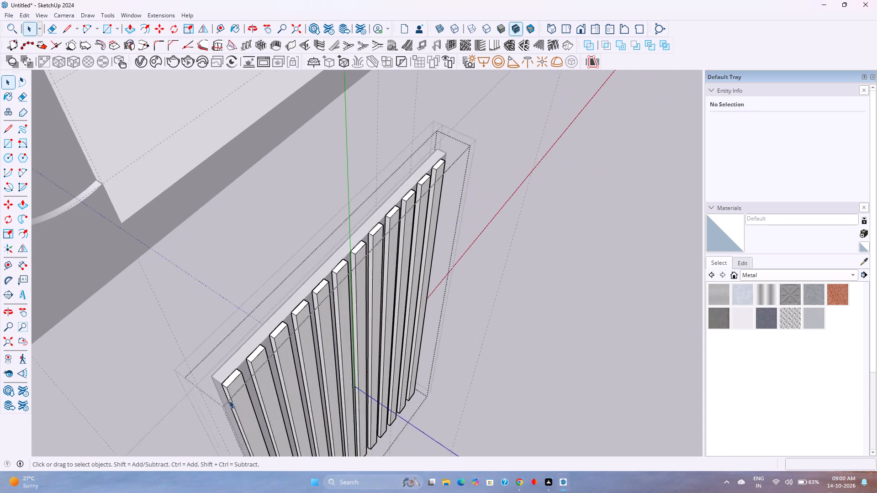
scroll(229, 400, up, 4)
click(229, 381)
click(578, 328)
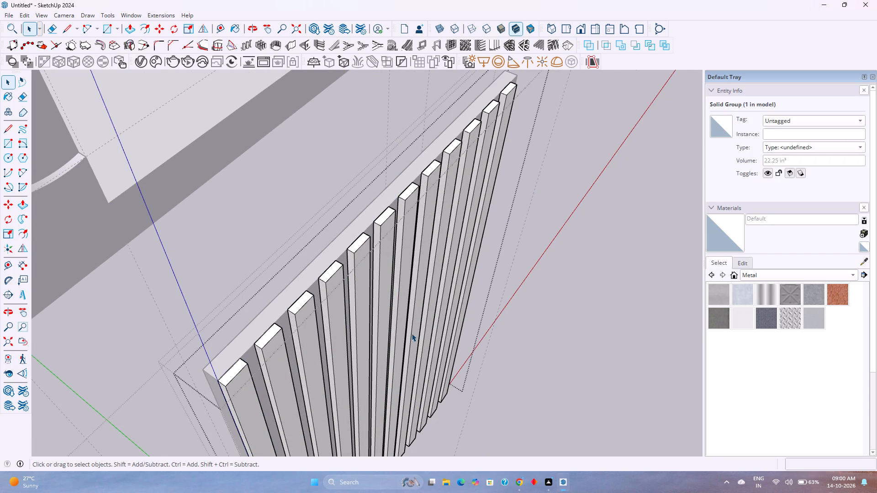
click(559, 305)
middle_drag(515, 299, 507, 294)
middle_click(507, 294)
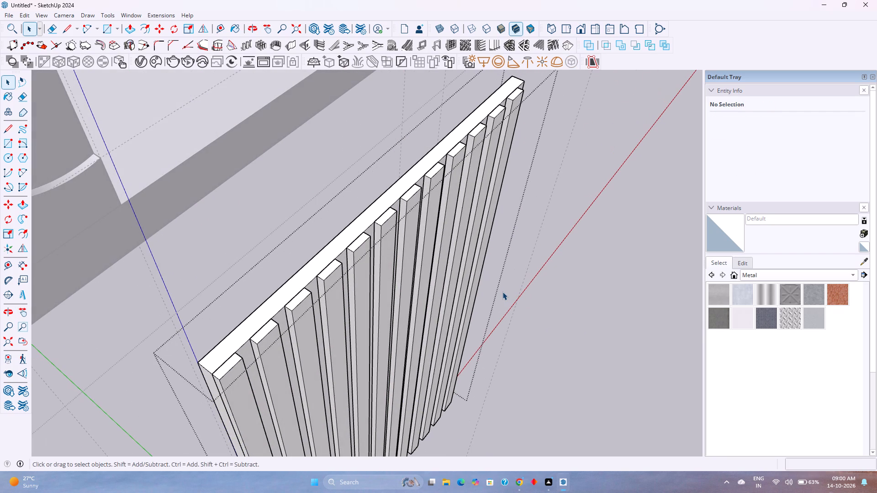
Move the louvred panel group about 6' 4 1/2" into the curved recess nearest the origin, matching its upper corner at the opening.
scroll(560, 241, down, 2)
middle_drag(560, 241, 540, 248)
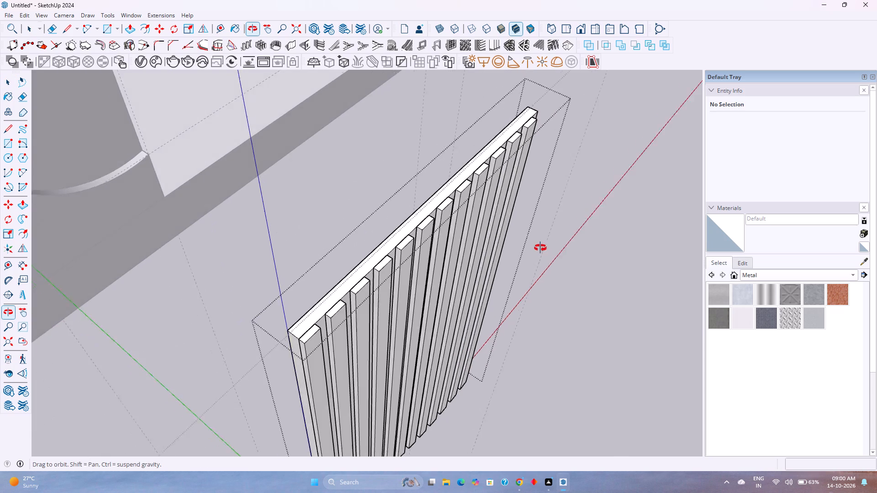
middle_drag(540, 248, 315, 204)
scroll(315, 204, down, 5)
middle_drag(338, 275, 351, 169)
scroll(354, 173, up, 1)
click(526, 292)
click(407, 288)
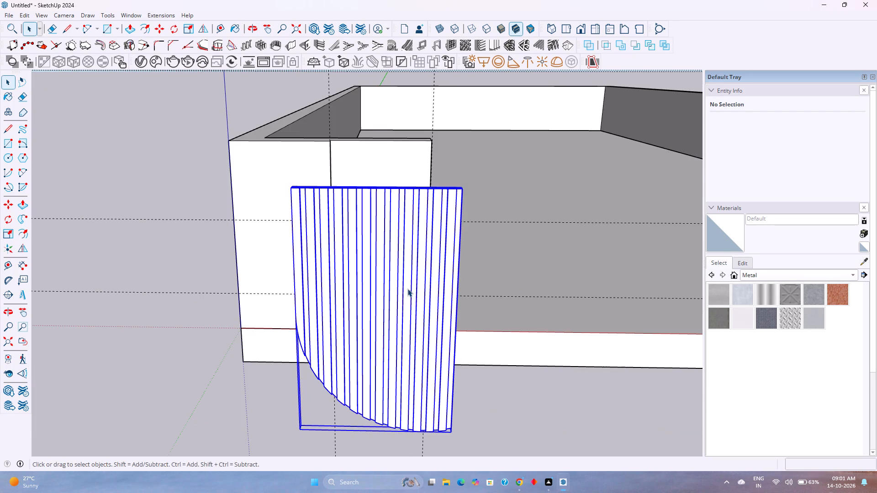
middle_drag(414, 282, 72, 299)
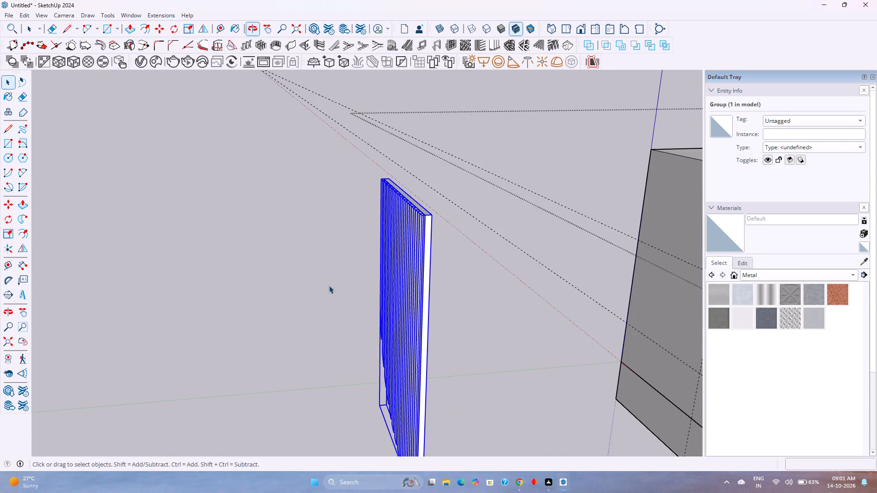
scroll(354, 284, down, 5)
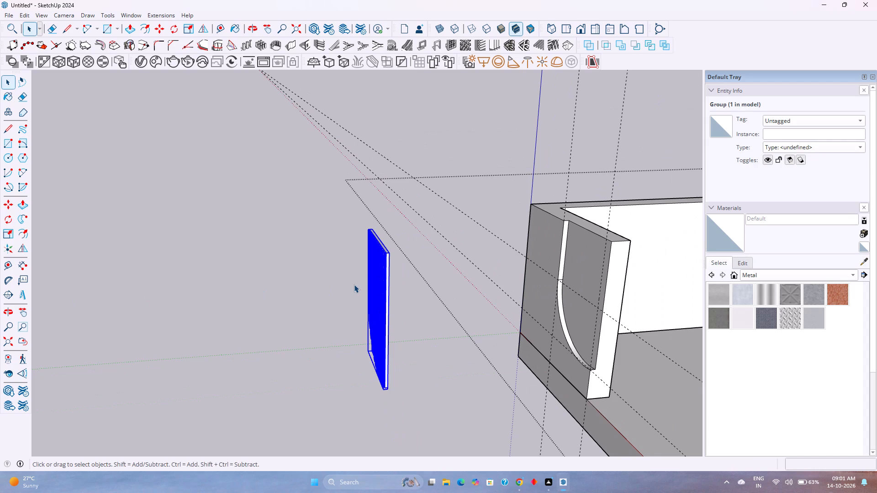
key(m)
scroll(390, 245, up, 5)
click(389, 262)
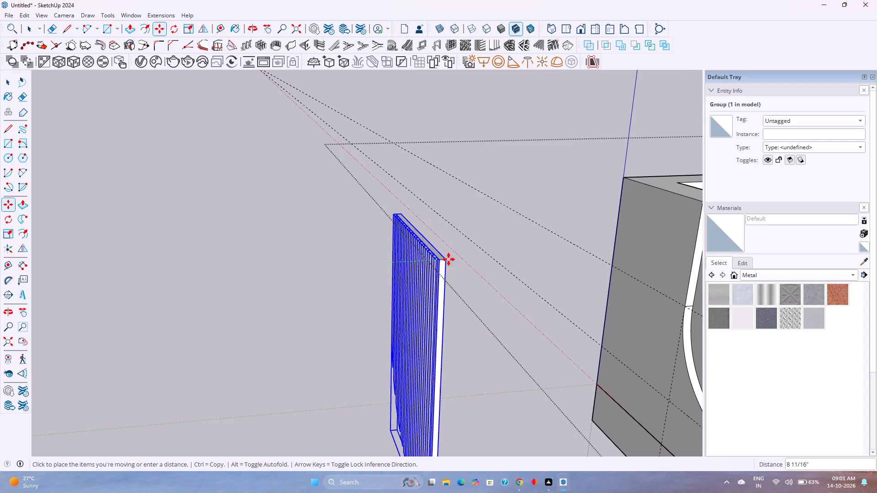
scroll(449, 259, down, 5)
shift+middle_drag(658, 261, 599, 278)
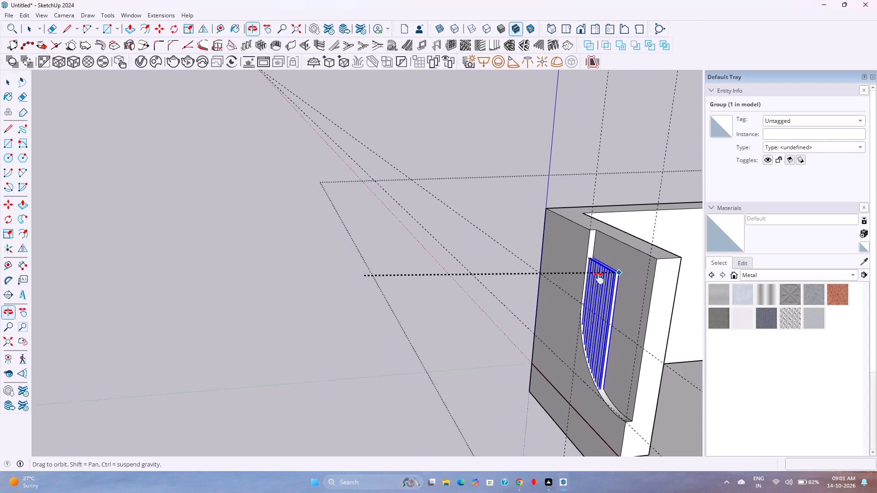
shift+middle_drag(599, 278, 595, 280)
click(632, 267)
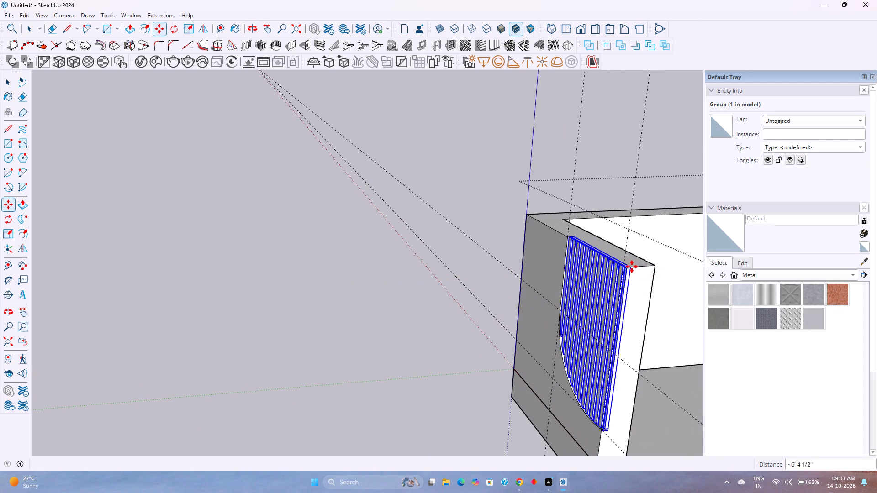
key(space)
Examine how the louvred panel fits in the curved recess, checking its top, sides and curved lower edge.
scroll(603, 272, up, 5)
middle_drag(603, 272, 564, 347)
middle_click(564, 347)
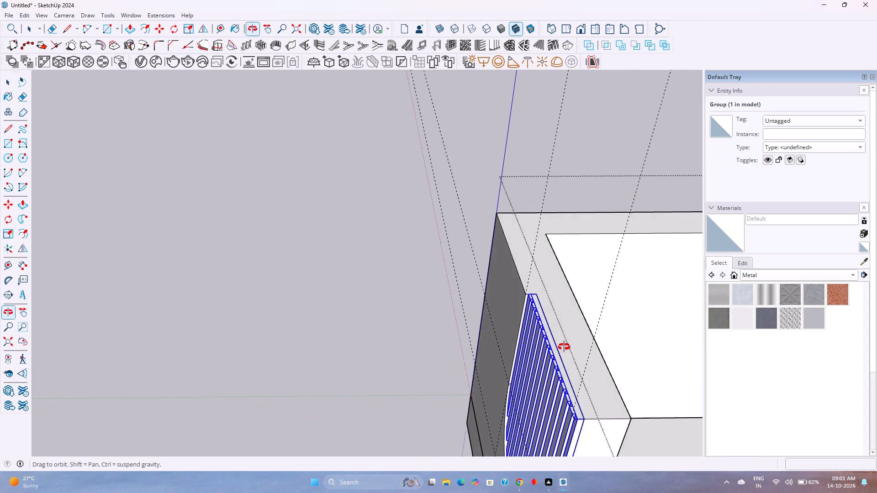
scroll(559, 348, up, 10)
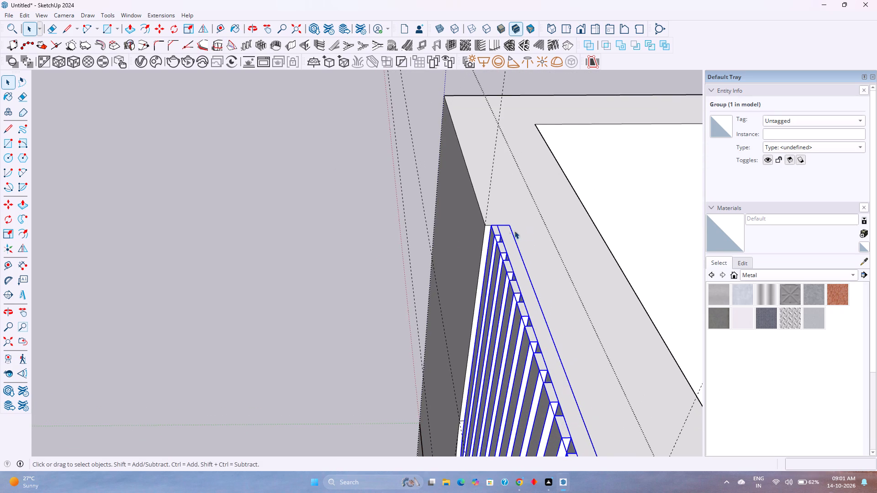
middle_drag(443, 274, 503, 255)
middle_drag(508, 252, 519, 247)
middle_click(519, 246)
scroll(519, 246, up, 1)
scroll(519, 246, down, 5)
shift+middle_drag(528, 246, 444, 241)
shift+middle_click(444, 241)
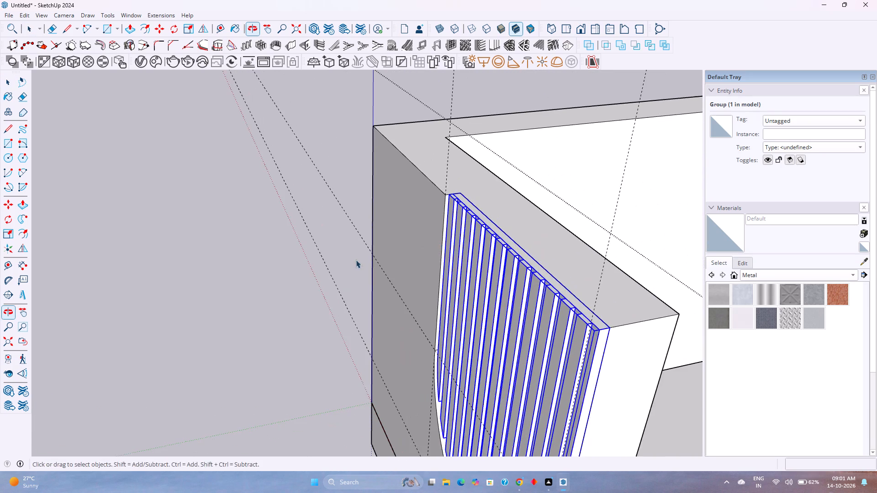
middle_drag(355, 260, 444, 215)
middle_click(444, 215)
scroll(453, 213, down, 5)
shift+middle_drag(476, 233, 308, 234)
middle_drag(241, 280, 245, 280)
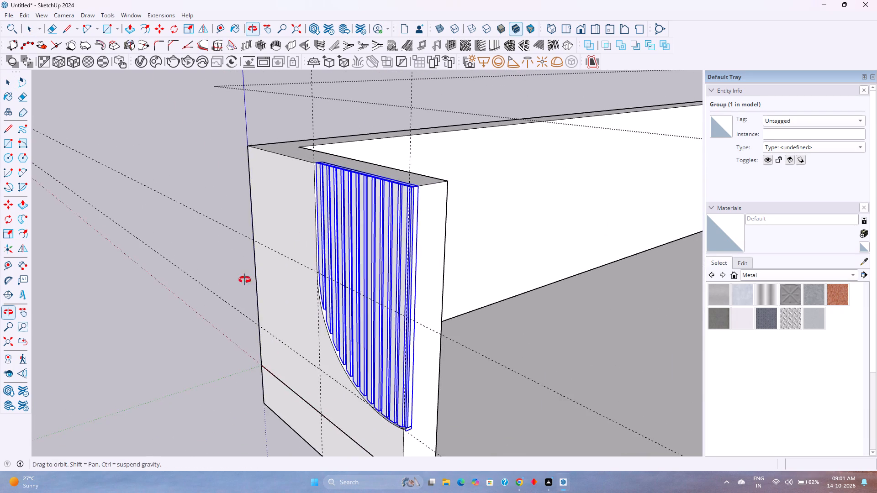
middle_drag(245, 280, 392, 230)
middle_click(392, 230)
shift+middle_drag(463, 246, 203, 254)
shift+middle_click(203, 254)
scroll(203, 254, down, 3)
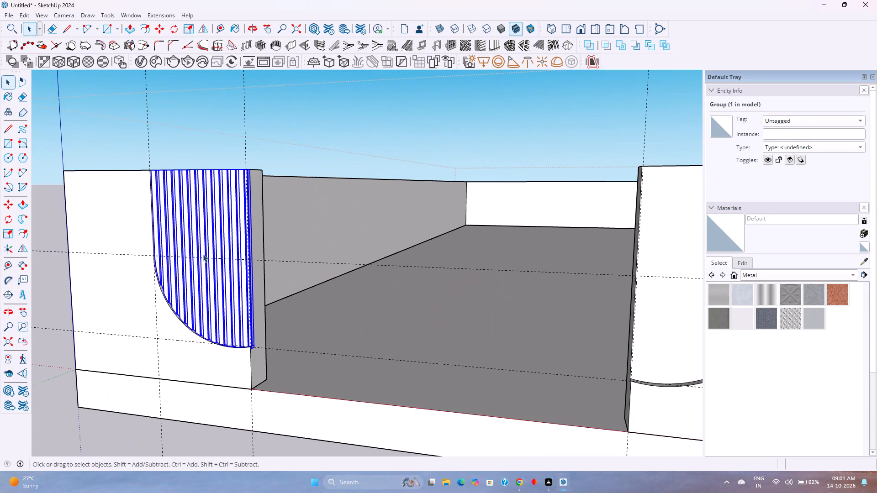
Make a flipped copy of the louvred panel in the opposite recess, offsetting the red mirror plane about 5' 3 3/16" to mid-opening.
middle_drag(285, 272, 335, 247)
scroll(337, 247, down, 2)
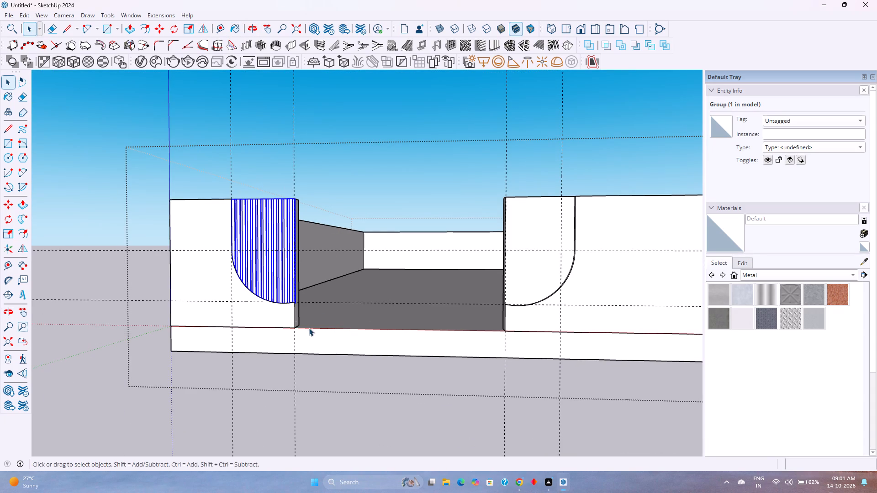
click(207, 27)
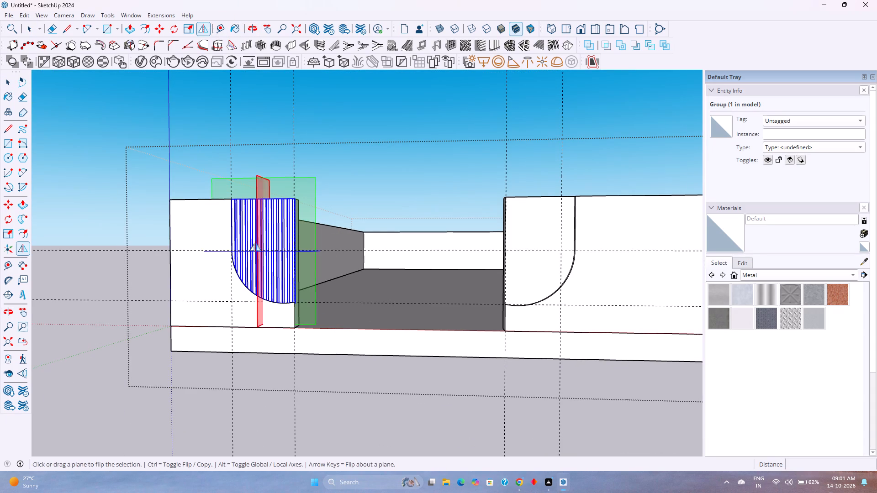
drag(257, 258, 371, 275)
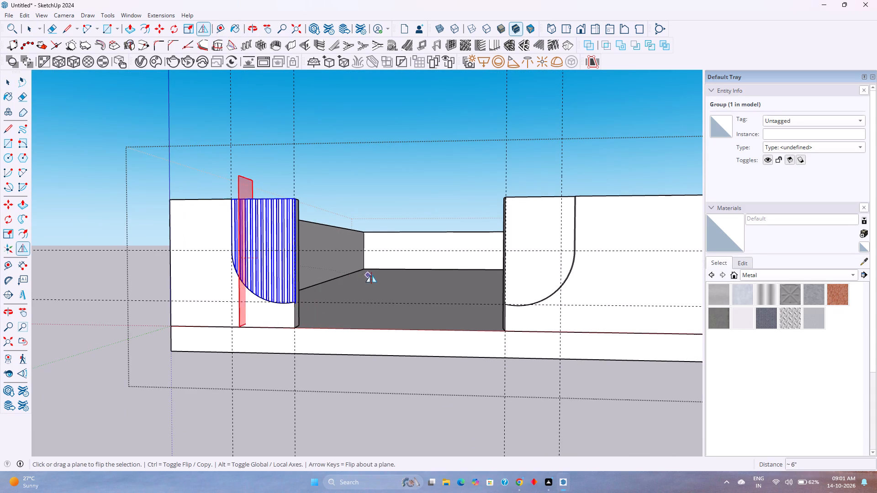
drag(371, 275, 419, 297)
text(5'3)
key(5)
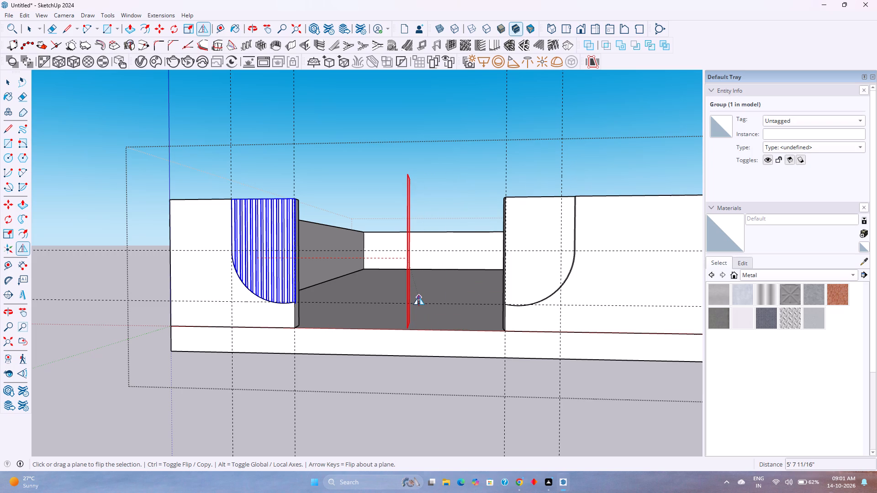
drag(419, 297, 399, 330)
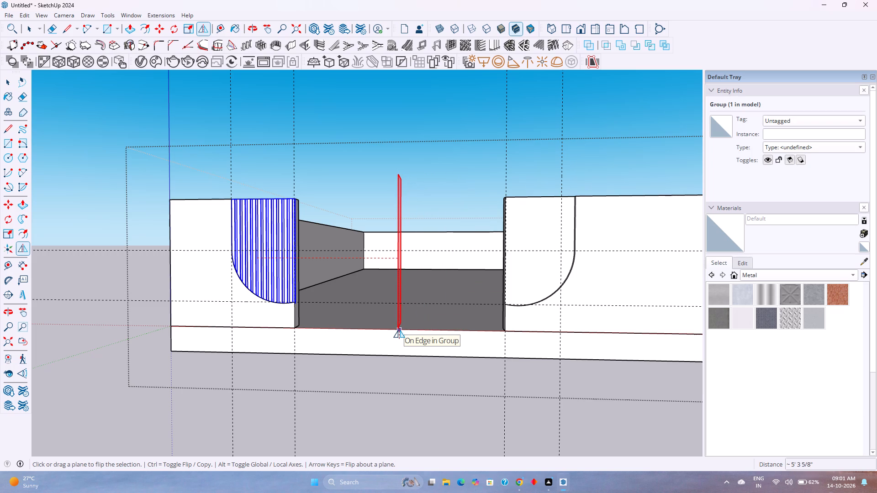
drag(399, 330, 398, 330)
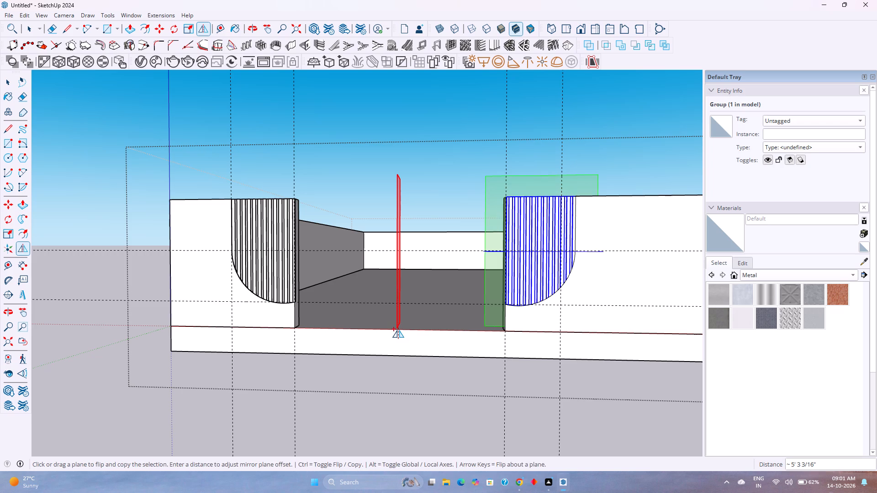
Move the mirrored louvred panel about 3/8" so its back upper corner meets the wall's upper corner at the opening.
key(space)
scroll(528, 229, up, 1)
middle_drag(528, 229, 524, 345)
scroll(550, 222, up, 2)
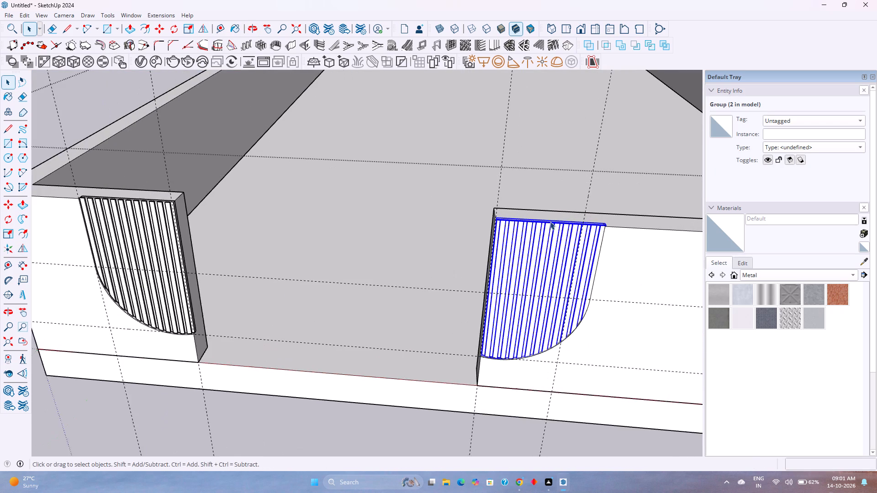
scroll(550, 221, up, 2)
scroll(619, 202, up, 3)
scroll(592, 261, up, 5)
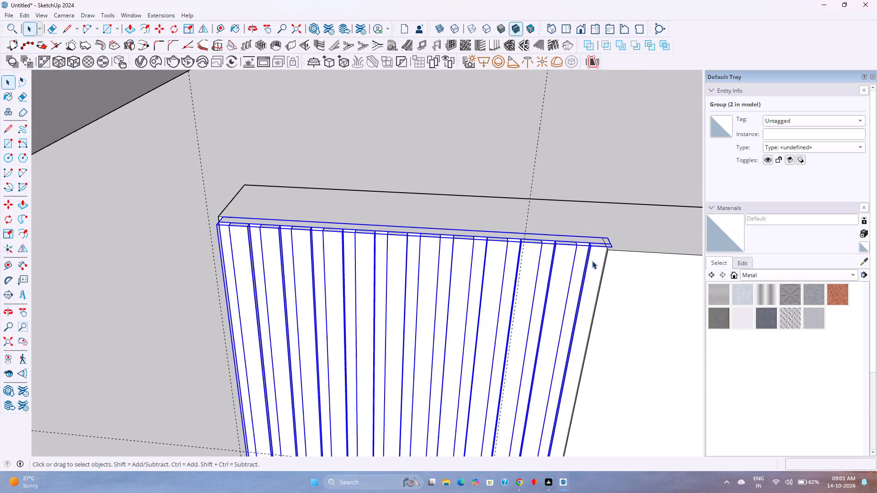
middle_drag(592, 261, 575, 303)
key(m)
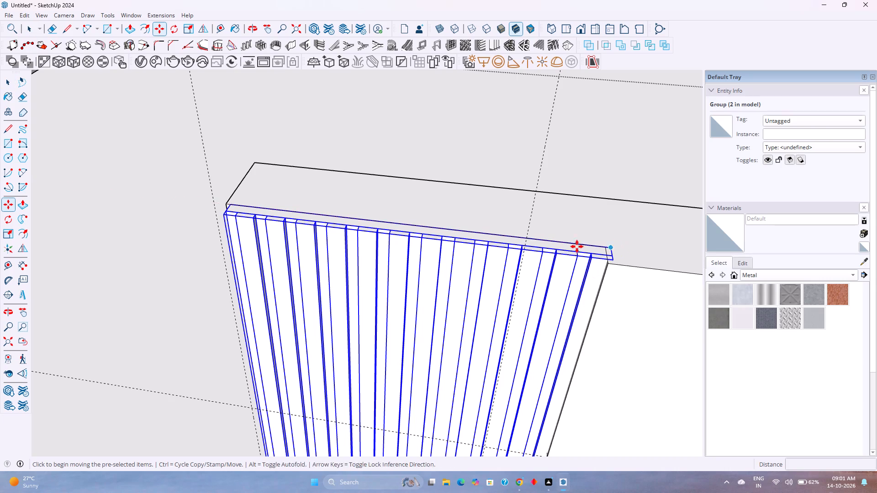
scroll(228, 207, up, 15)
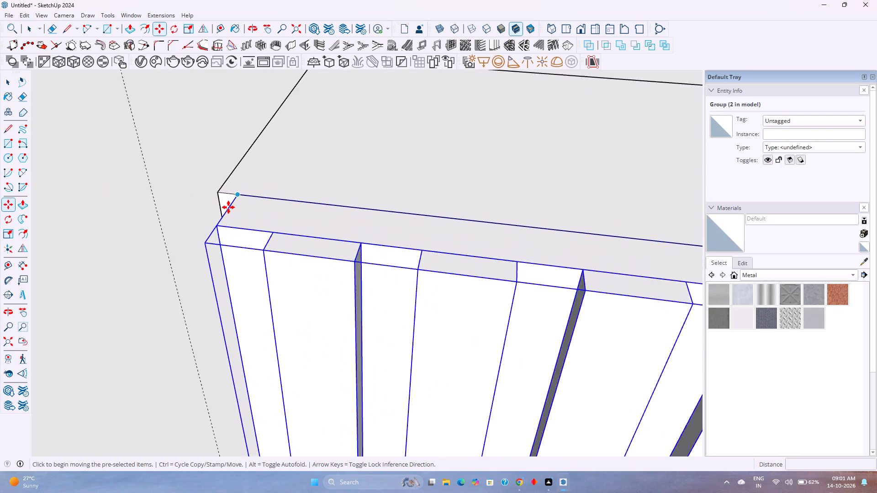
scroll(228, 207, up, 5)
click(243, 189)
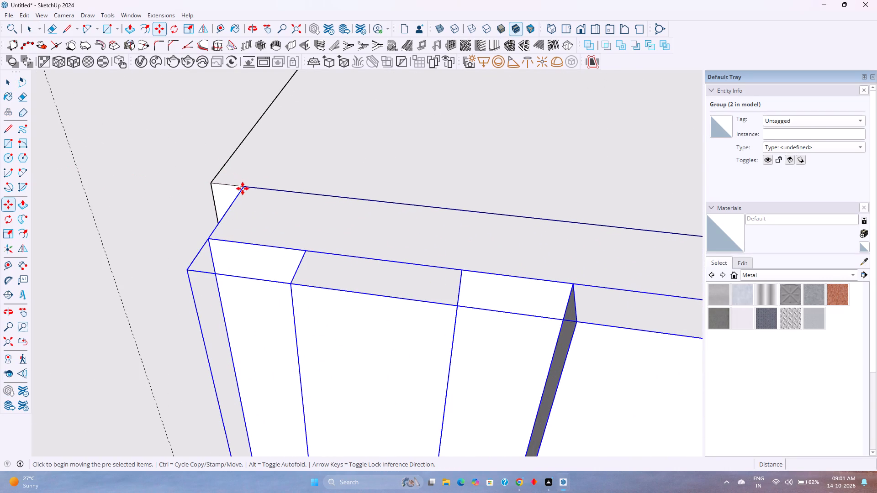
click(211, 182)
Examine how the mirrored louvred panel fits its recess, checking the wall's upper corner at the opening from several angles, and clear the selection.
scroll(211, 182, down, 20)
scroll(211, 182, down, 3)
scroll(211, 182, up, 1)
scroll(211, 182, down, 5)
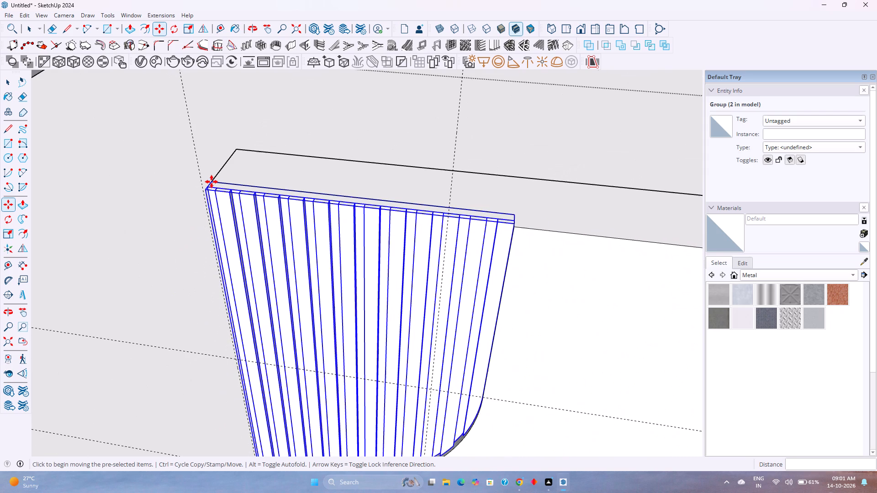
middle_drag(252, 222, 282, 153)
middle_click(282, 153)
middle_drag(285, 253, 363, 192)
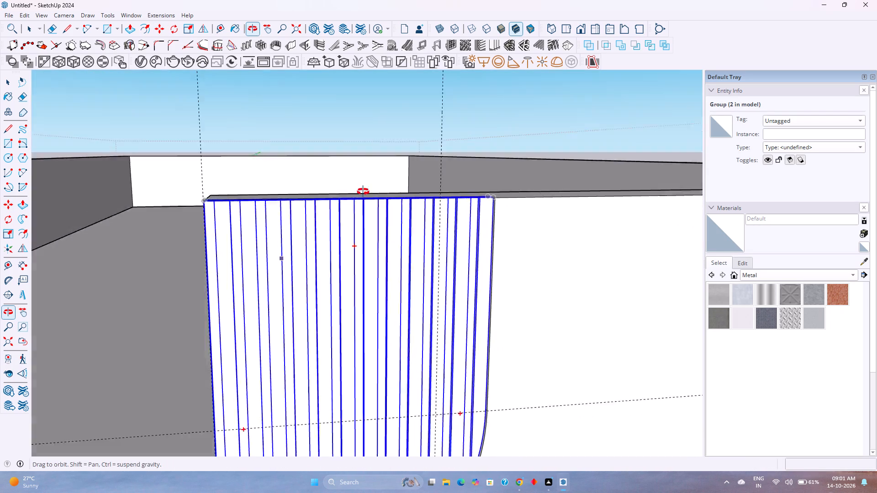
middle_drag(363, 192, 388, 178)
middle_click(388, 178)
scroll(390, 178, down, 5)
scroll(339, 208, up, 4)
scroll(343, 208, down, 4)
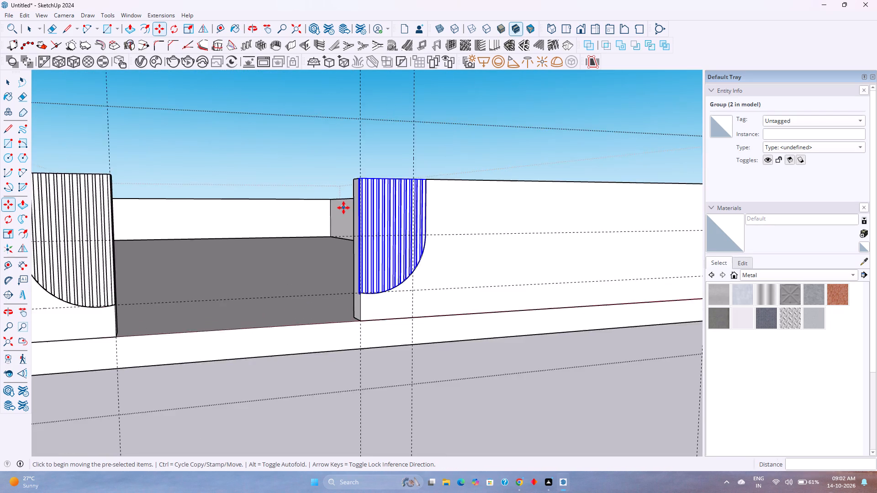
middle_drag(345, 208, 364, 215)
middle_click(368, 218)
middle_click(371, 220)
middle_click(375, 221)
shift+middle_drag(467, 234, 454, 226)
shift+middle_click(454, 226)
middle_drag(438, 228, 475, 252)
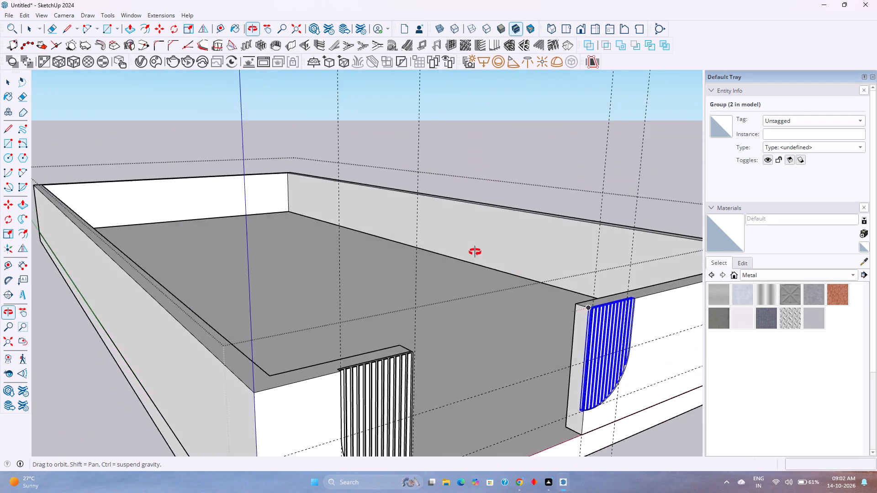
middle_drag(475, 252, 475, 252)
middle_click(475, 252)
shift+middle_drag(599, 278, 508, 237)
shift+middle_click(508, 237)
middle_drag(477, 247, 566, 272)
middle_click(566, 272)
scroll(495, 248, up, 2)
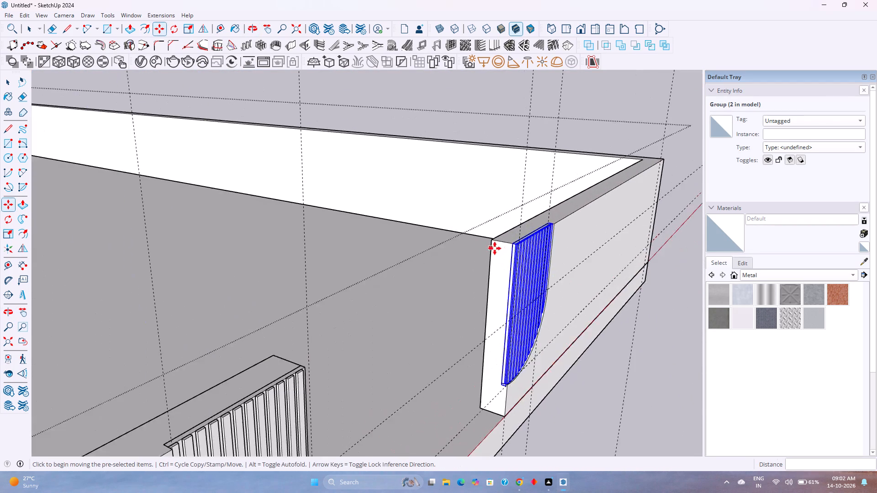
scroll(495, 248, up, 20)
scroll(495, 248, up, 6)
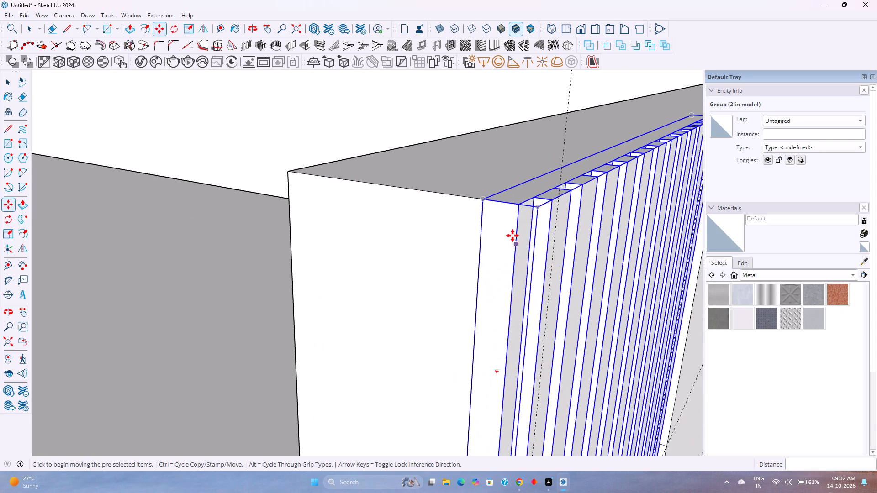
middle_drag(507, 218, 513, 289)
scroll(451, 204, down, 1)
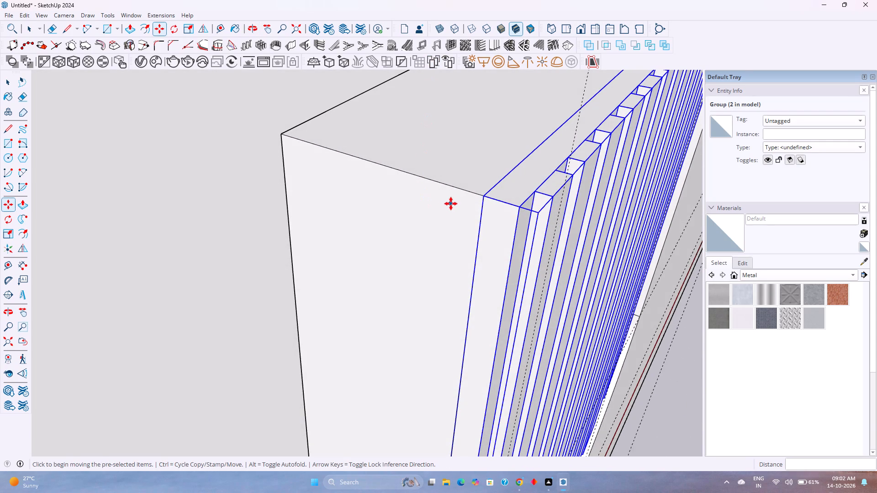
scroll(451, 204, down, 20)
scroll(451, 204, down, 1)
key(space)
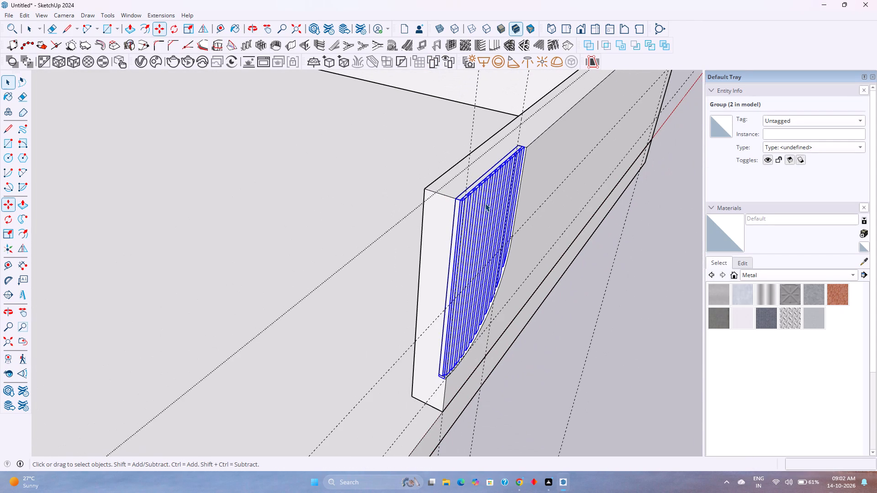
click(592, 241)
Examine both louvred panels across the front opening, checking the mirrored panel's upper edge against the wall top and its curved lower edge.
middle_drag(572, 257, 440, 178)
scroll(435, 168, down, 5)
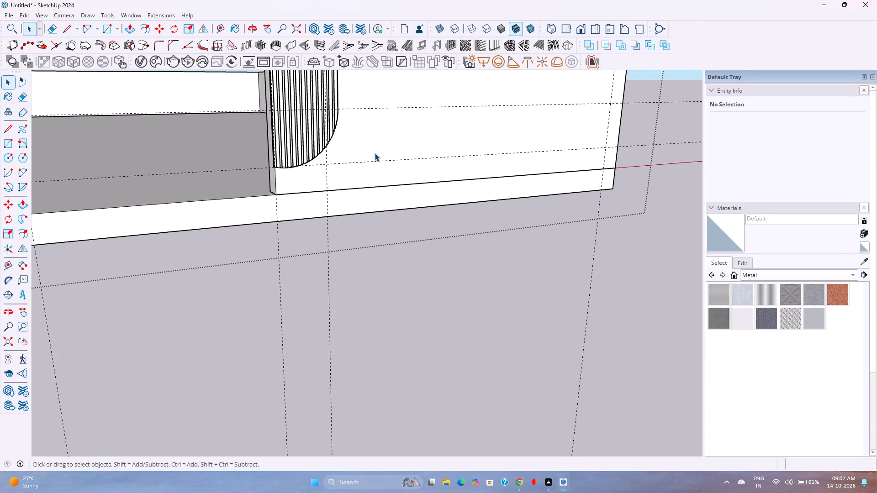
shift+middle_drag(375, 153, 483, 238)
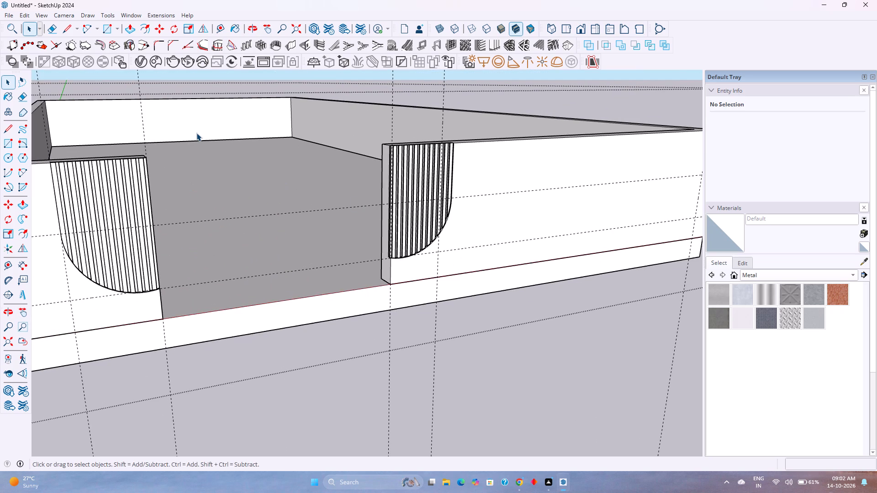
scroll(83, 145, down, 4)
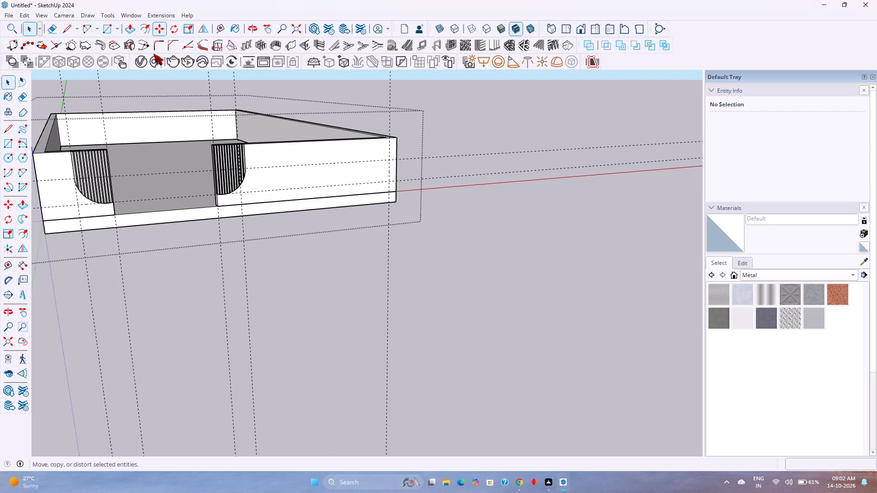
shift+middle_drag(251, 275, 350, 399)
middle_drag(373, 404, 235, 370)
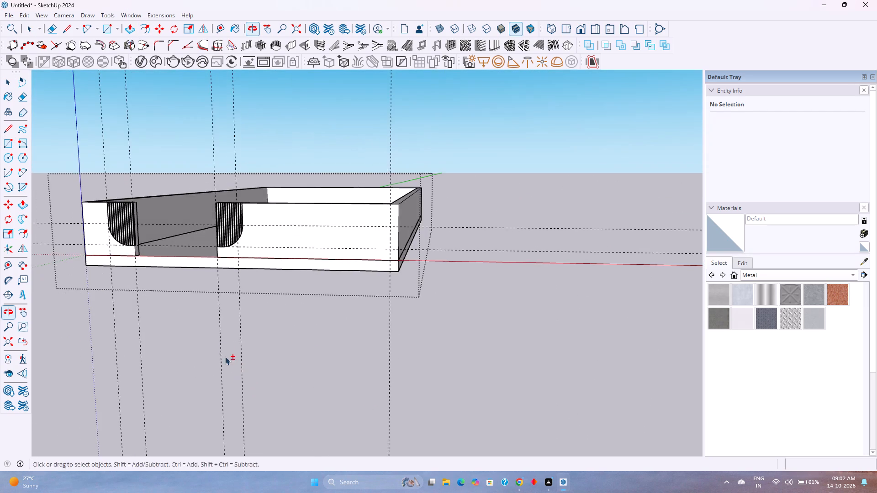
shift+middle_drag(222, 347, 355, 432)
scroll(266, 290, up, 4)
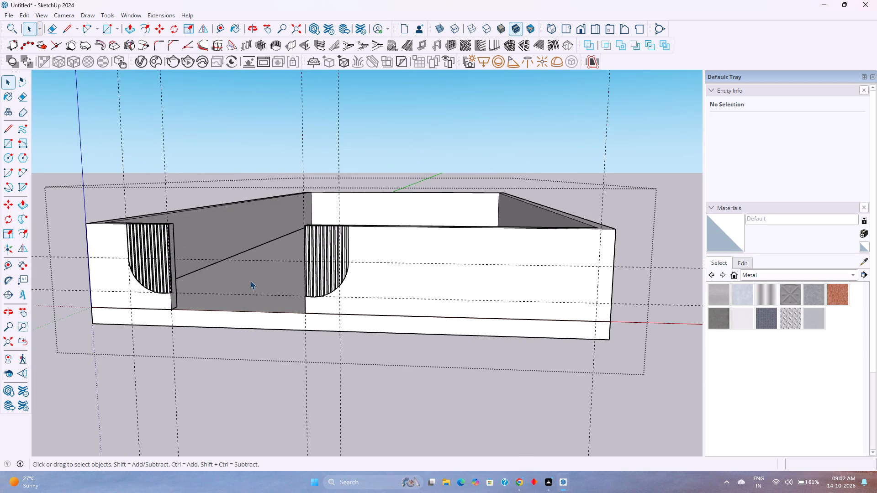
scroll(250, 281, up, 1)
middle_drag(250, 281, 259, 325)
middle_click(259, 325)
shift+middle_drag(256, 299, 296, 393)
scroll(354, 345, up, 2)
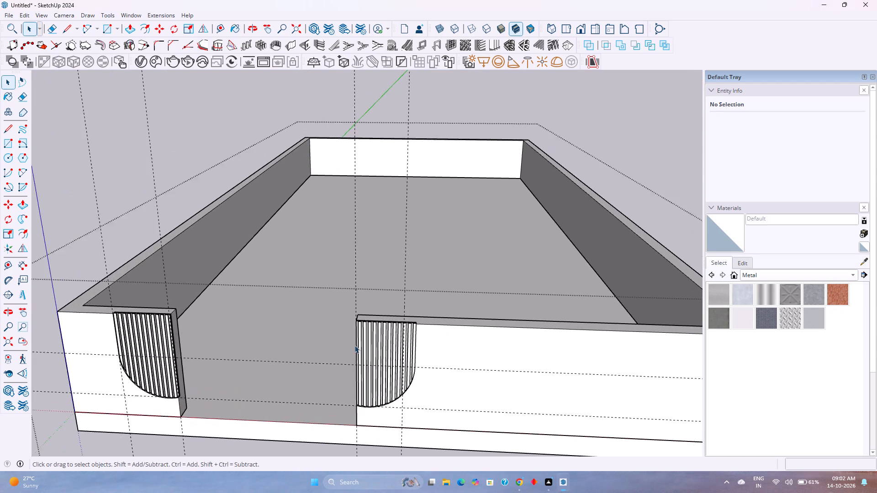
scroll(354, 345, up, 1)
scroll(396, 330, up, 6)
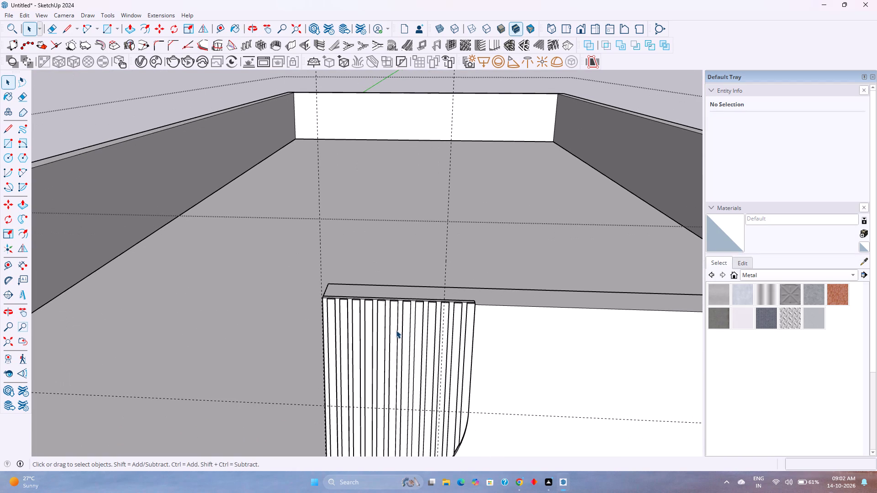
scroll(402, 331, up, 2)
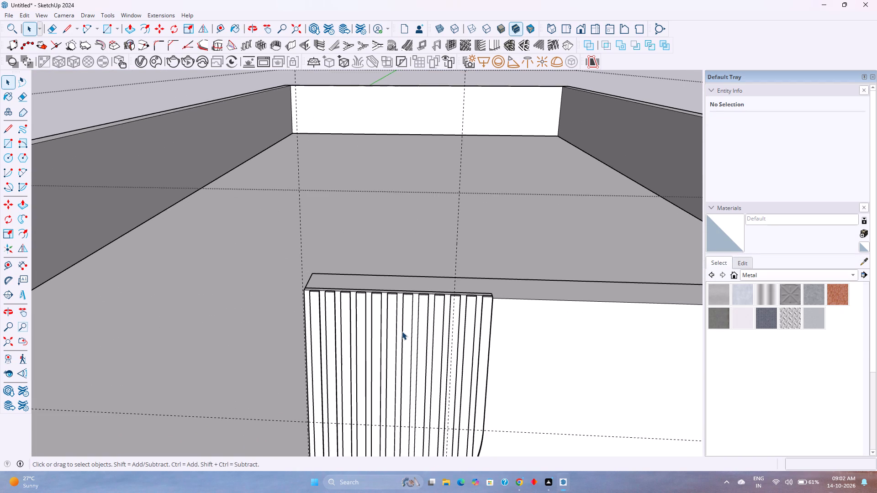
scroll(402, 331, up, 2)
shift+middle_drag(463, 344, 202, 325)
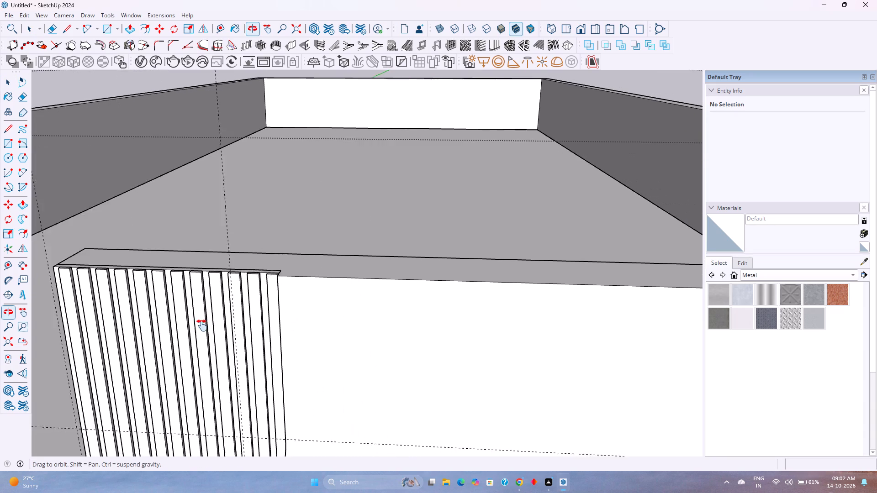
shift+middle_drag(202, 325, 196, 324)
middle_drag(212, 290, 202, 408)
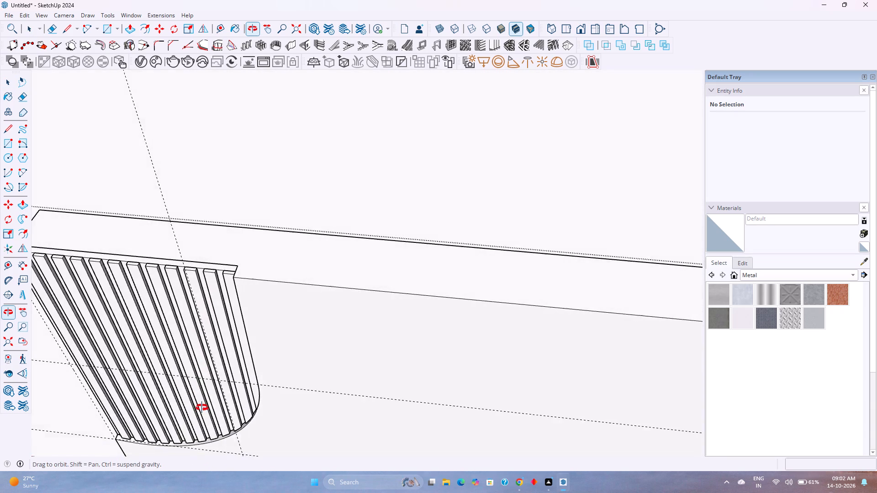
middle_drag(202, 408, 243, 316)
scroll(244, 314, up, 1)
scroll(244, 314, down, 6)
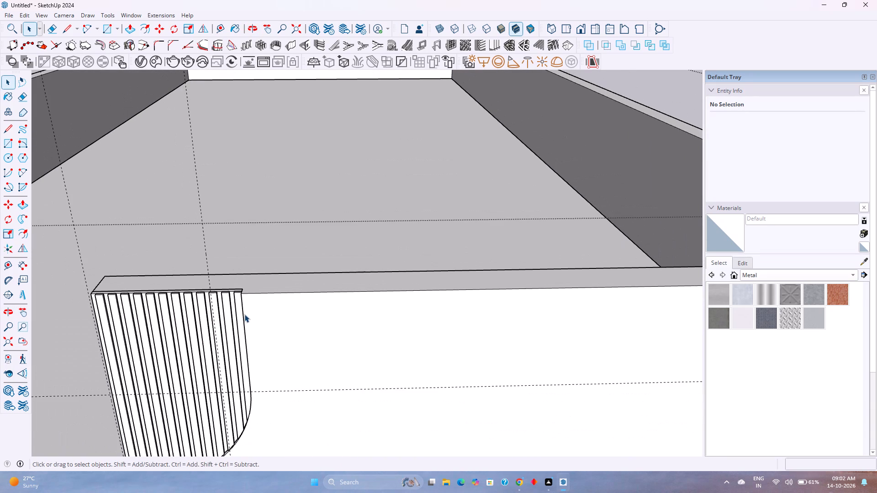
scroll(244, 314, down, 1)
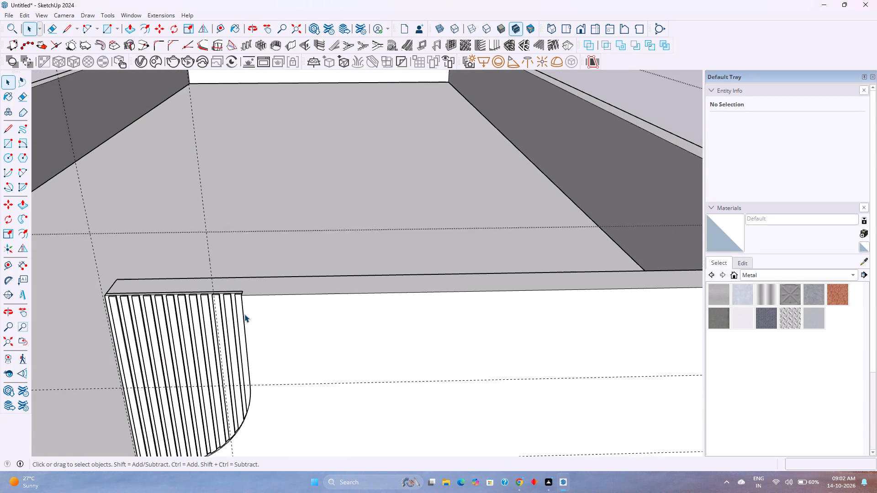
scroll(244, 314, down, 5)
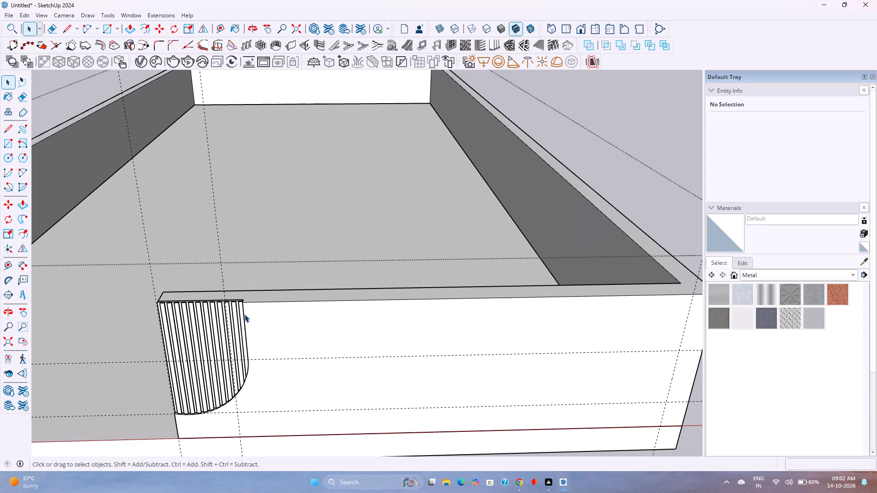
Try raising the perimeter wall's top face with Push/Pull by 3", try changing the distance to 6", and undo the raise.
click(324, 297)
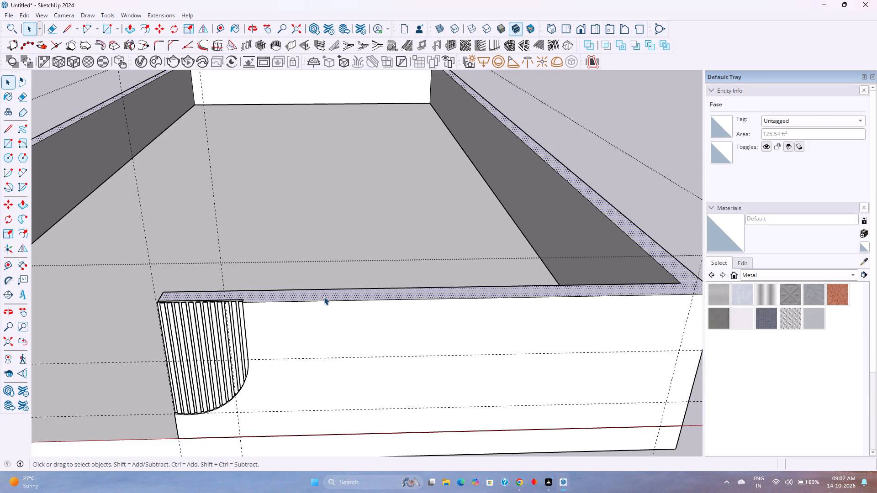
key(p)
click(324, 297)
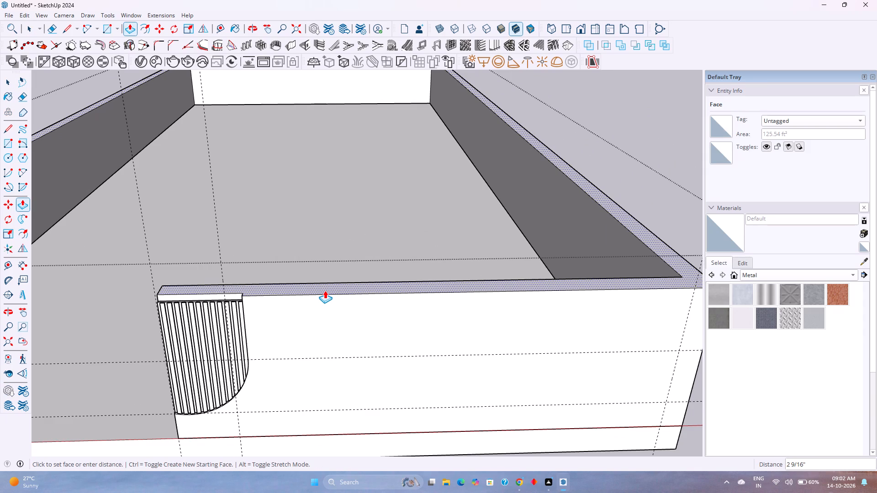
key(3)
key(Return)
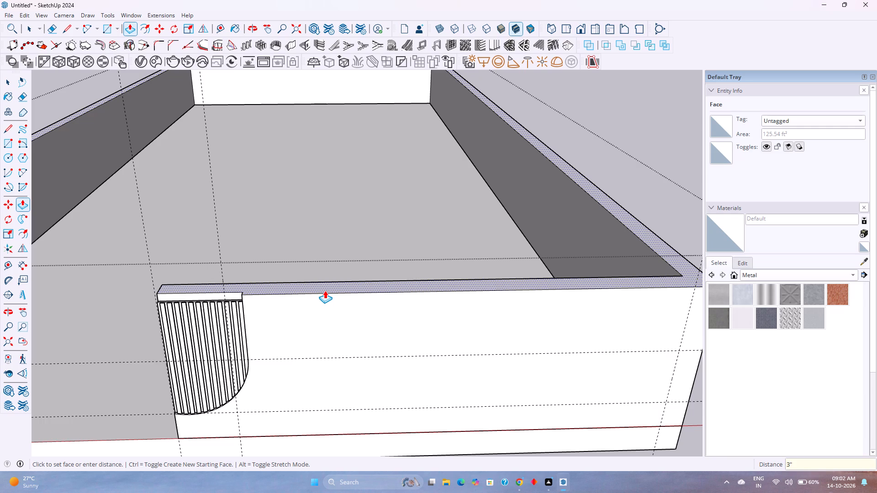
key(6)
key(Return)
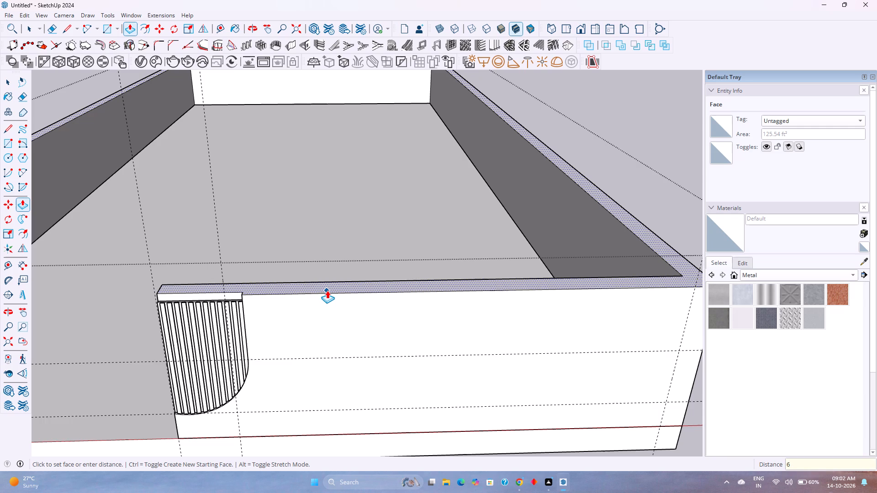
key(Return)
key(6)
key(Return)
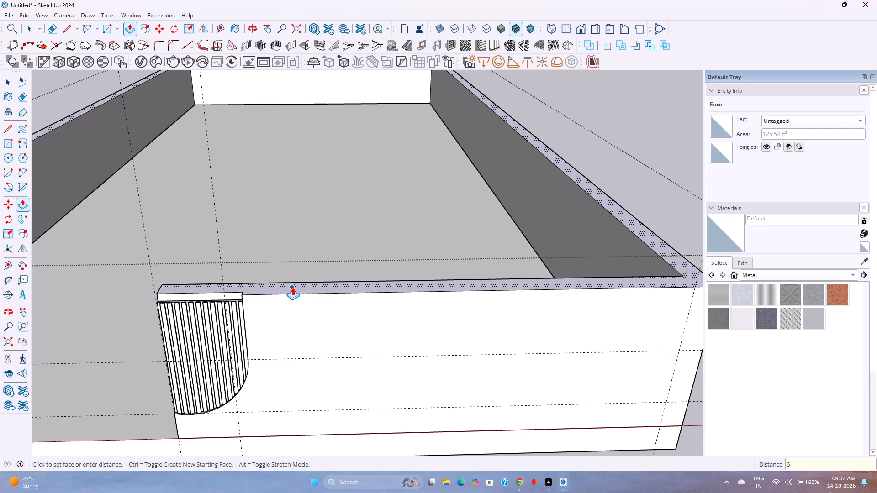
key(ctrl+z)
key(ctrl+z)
Raise the perimeter wall's top face 6" with Push/Pull.
click(296, 293)
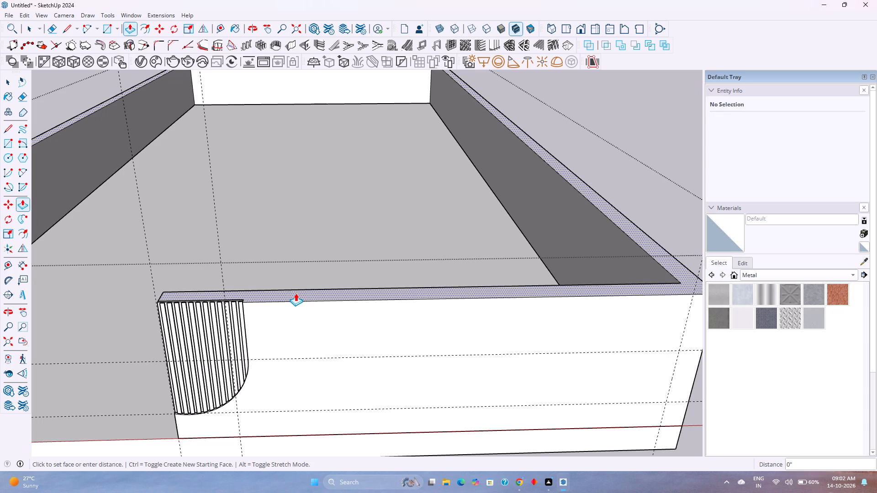
key(6)
key(Return)
key(space)
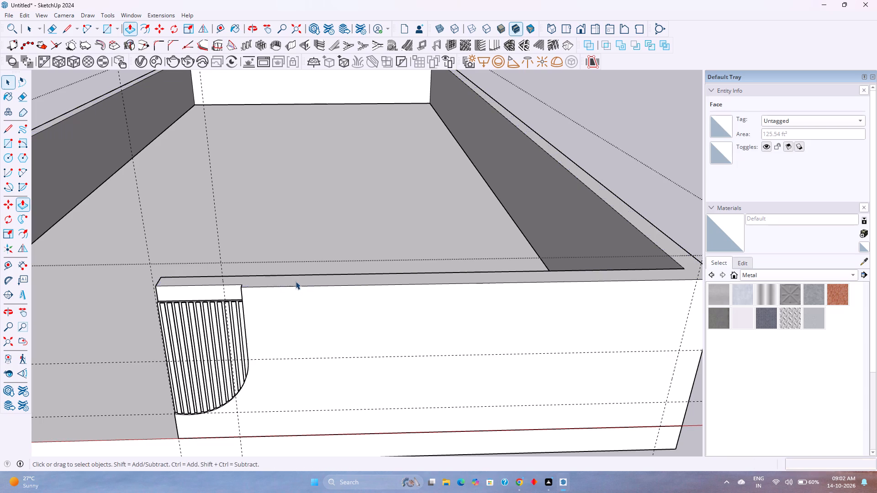
Copy the short top edge of the mirrored panel's recess side face 5" downwards to mark off a strip above the louvres.
middle_drag(241, 296, 410, 297)
middle_click(412, 297)
scroll(328, 332, up, 7)
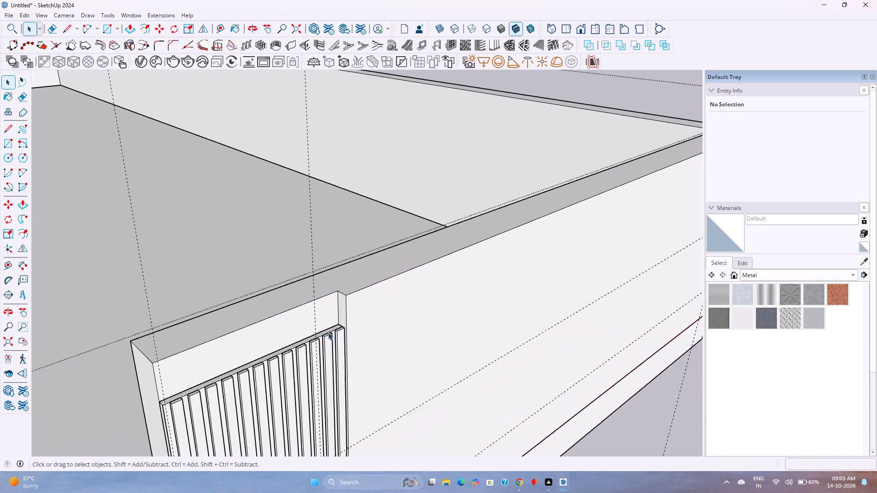
scroll(328, 332, up, 8)
middle_drag(334, 322, 350, 315)
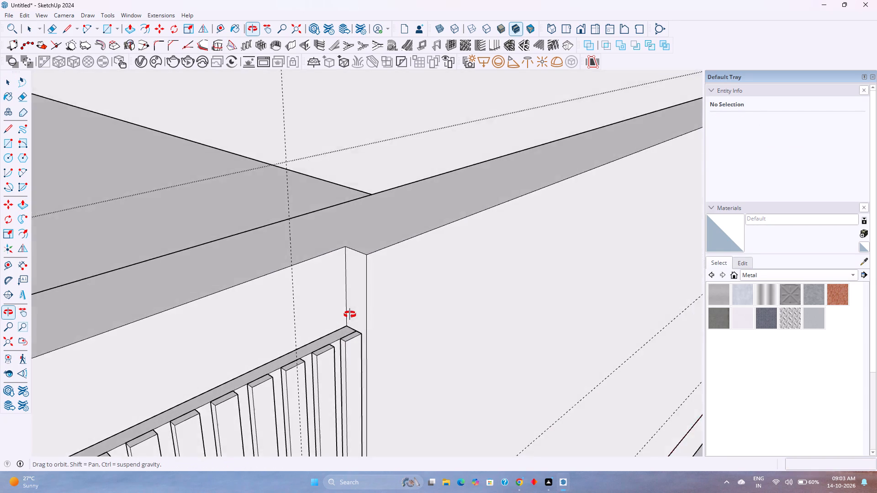
middle_drag(350, 315, 377, 308)
middle_click(377, 308)
click(366, 253)
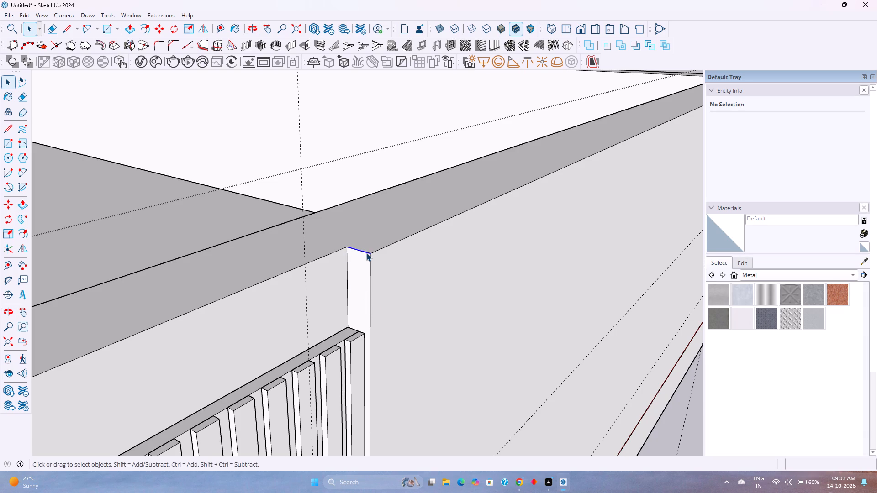
key(m)
click(371, 256)
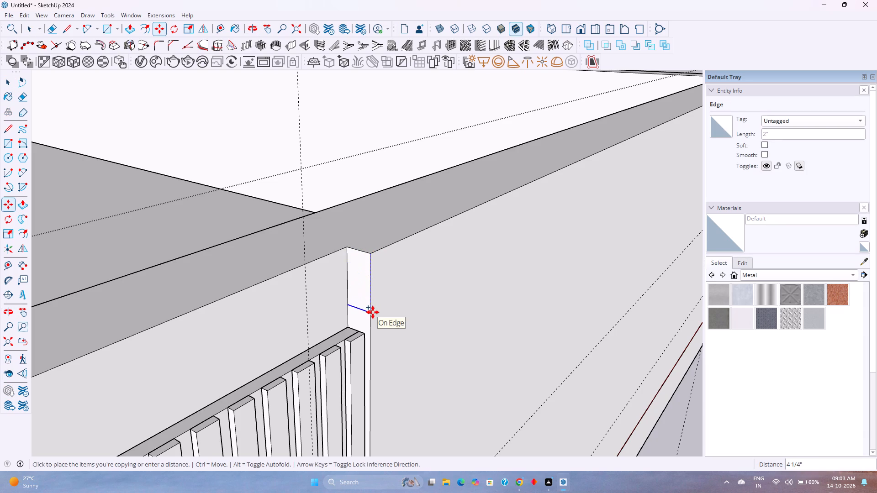
key(5)
key(Return)
Push/Pull the marked strip above the mirrored panel's louvres across to the wall's end face at the opening and erase the leftover seam edge.
key(p)
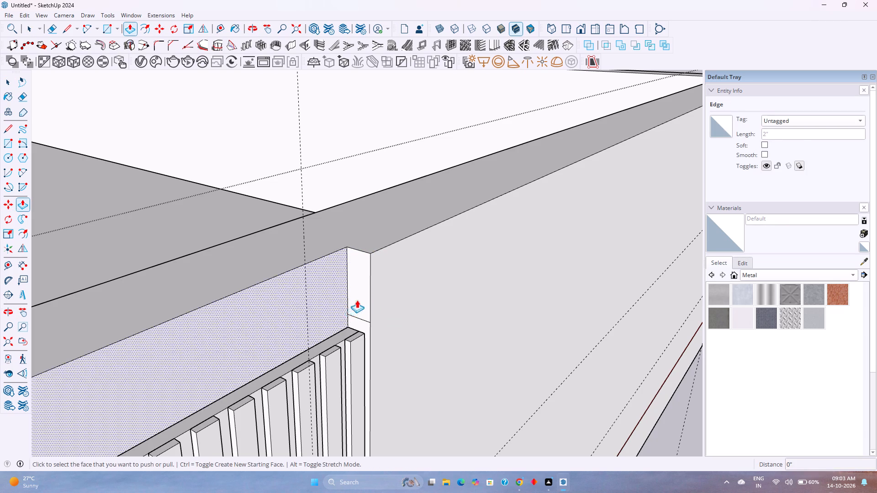
click(359, 298)
scroll(339, 307, down, 10)
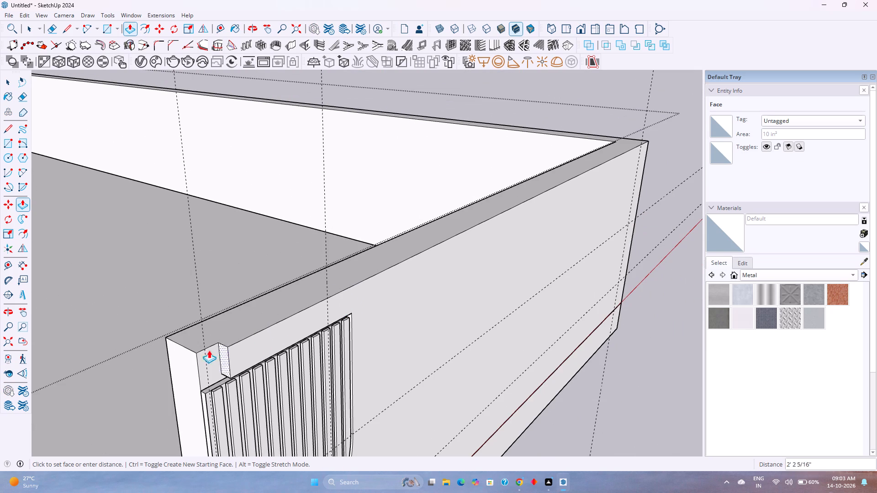
click(197, 358)
key(e)
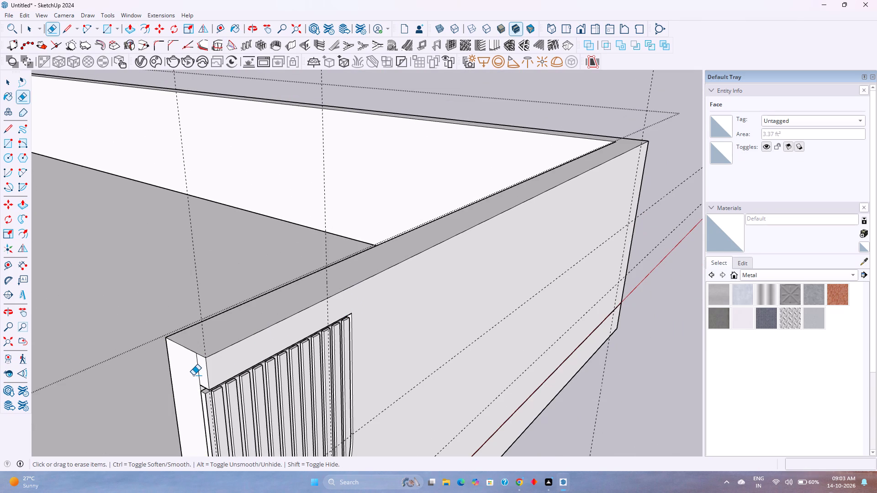
scroll(193, 375, up, 4)
drag(201, 364, 199, 359)
scroll(199, 359, down, 8)
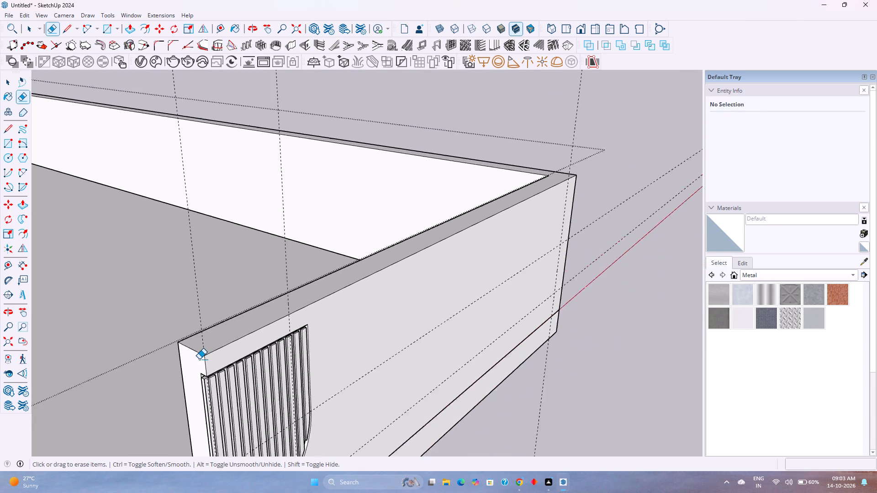
Copy the short top edge of the original panel's recess side face 5" downwards to mark off a matching strip.
scroll(199, 359, down, 6)
shift+middle_drag(199, 359, 294, 306)
shift+middle_click(298, 304)
scroll(323, 301, down, 5)
middle_drag(332, 324, 166, 329)
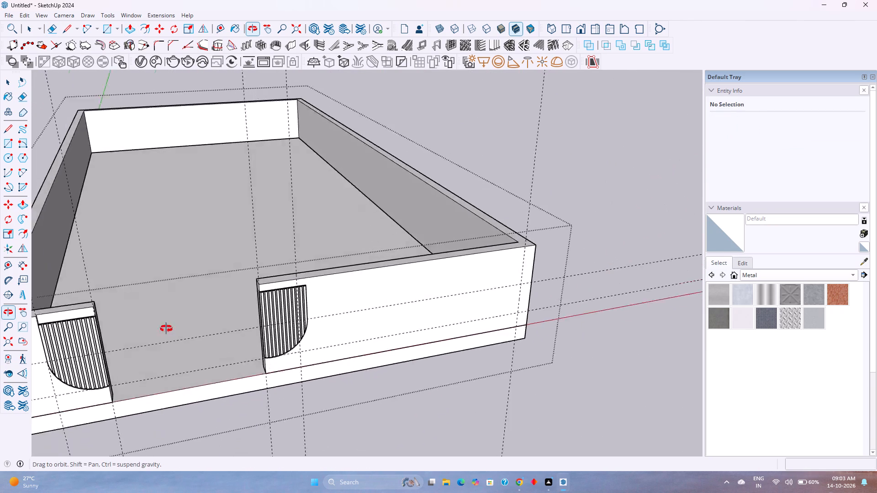
middle_drag(166, 329, 148, 324)
shift+middle_click(148, 324)
shift+middle_drag(143, 322, 337, 344)
middle_drag(349, 344, 185, 320)
middle_click(185, 320)
scroll(325, 323, up, 1)
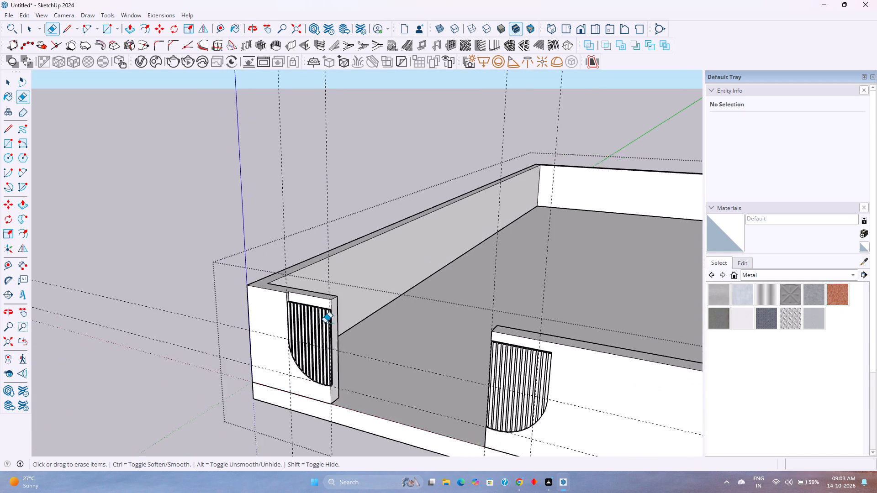
scroll(325, 323, up, 13)
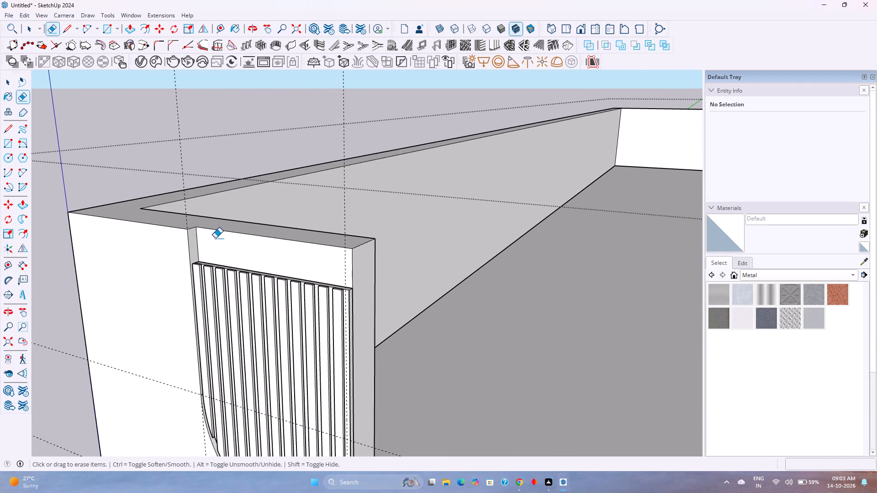
key(space)
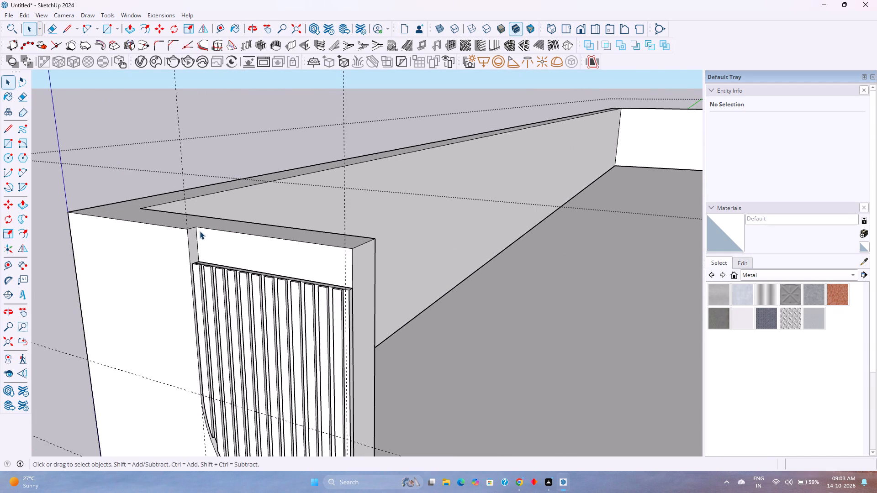
scroll(198, 230, up, 4)
click(187, 226)
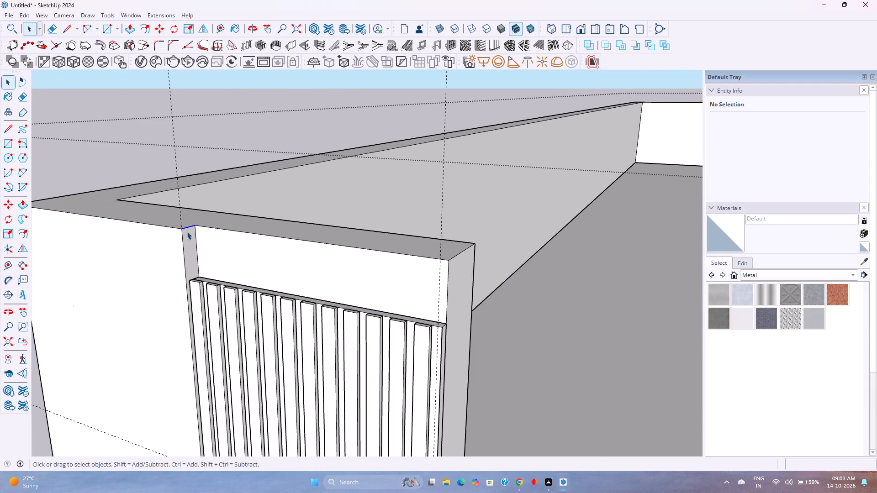
key(m)
click(184, 232)
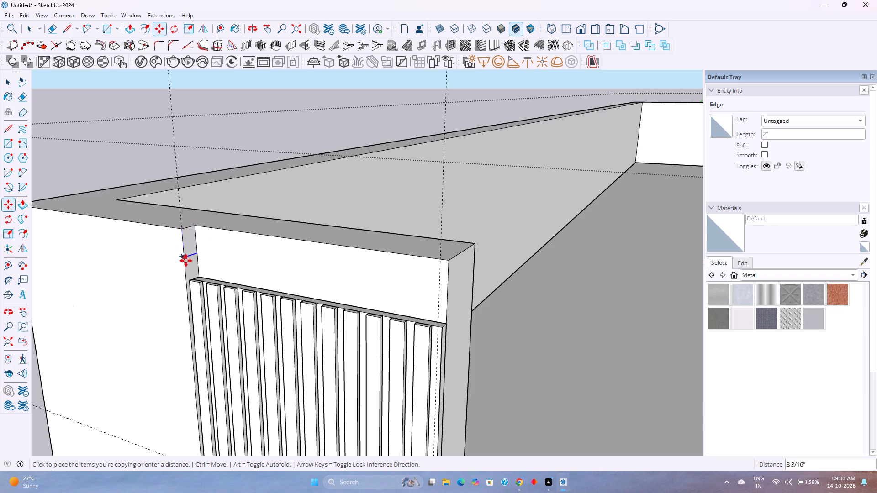
key(5)
key(Return)
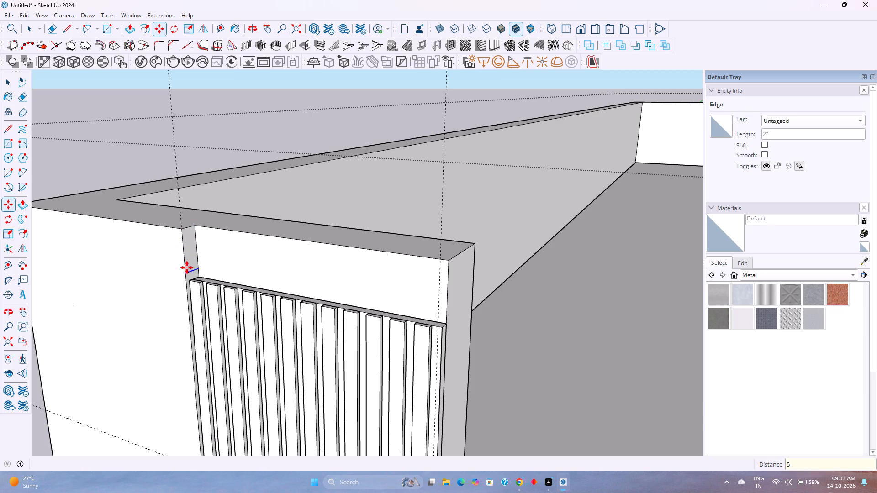
Push/Pull the strip above the original panel's louvres across to the wall's end face at the opening and erase the leftover seam edge.
key(p)
click(192, 254)
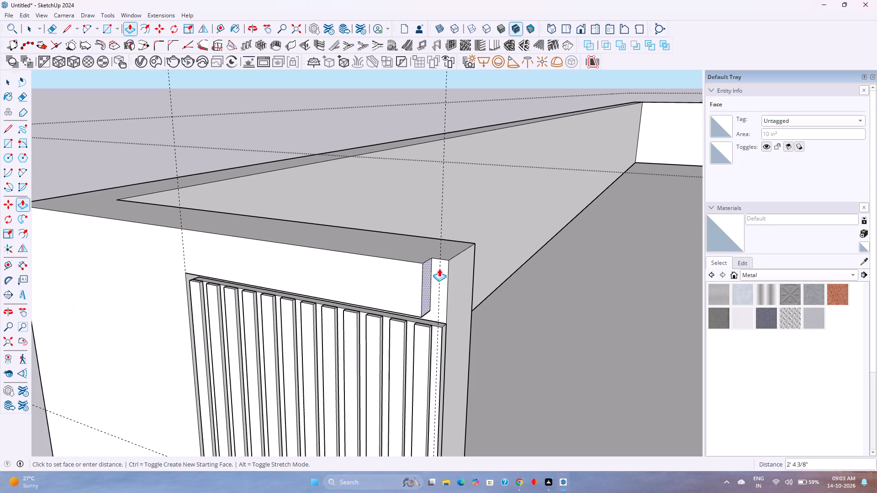
click(452, 267)
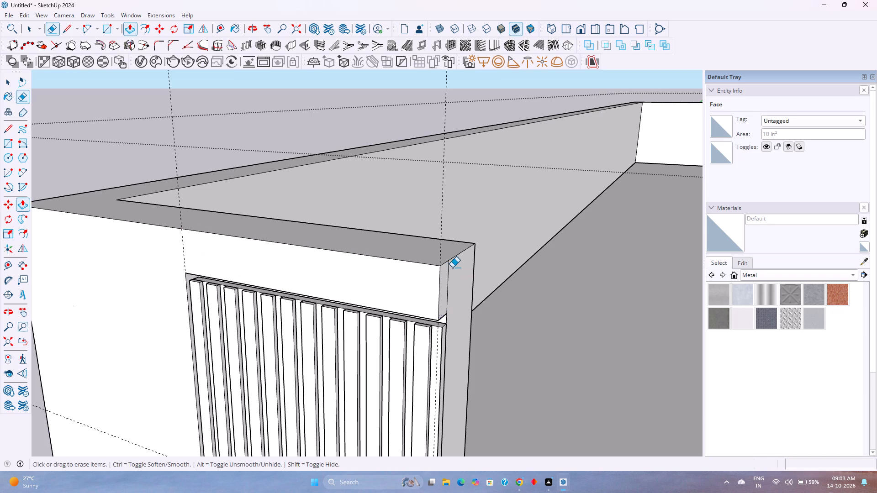
key(e)
scroll(448, 269, up, 4)
click(448, 270)
key(space)
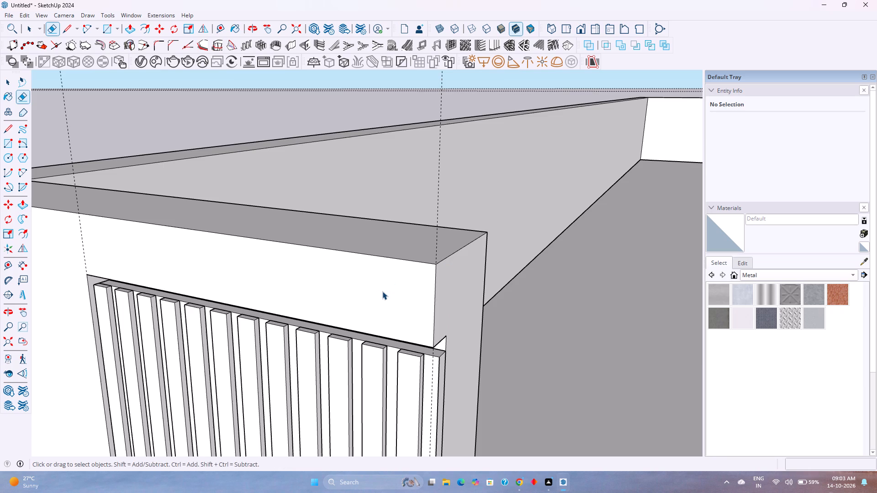
Examine the filled wall strips above both louvred panels from the front and from above.
scroll(382, 291, down, 6)
scroll(382, 291, up, 1)
scroll(382, 291, down, 9)
scroll(365, 301, up, 1)
scroll(365, 301, down, 4)
shift+middle_drag(365, 301, 355, 299)
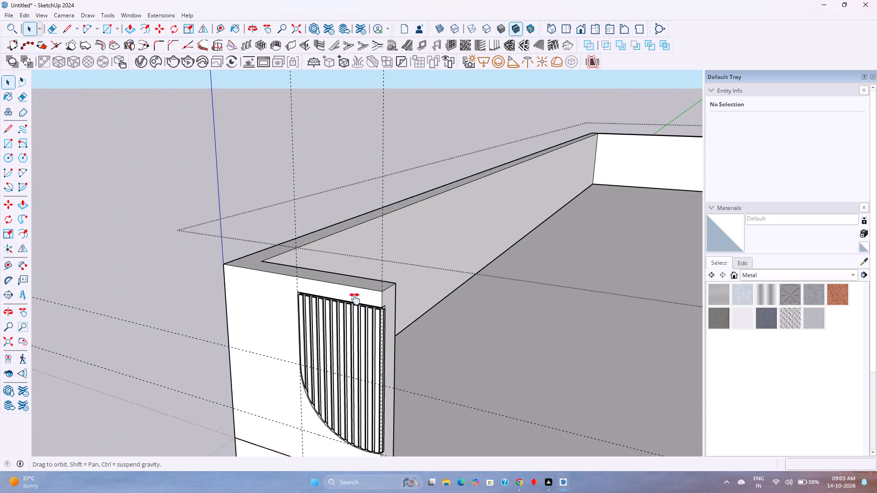
shift+middle_drag(355, 299, 195, 285)
scroll(195, 285, up, 1)
scroll(195, 285, down, 4)
middle_drag(177, 308, 221, 274)
middle_drag(222, 273, 230, 271)
middle_drag(236, 269, 349, 234)
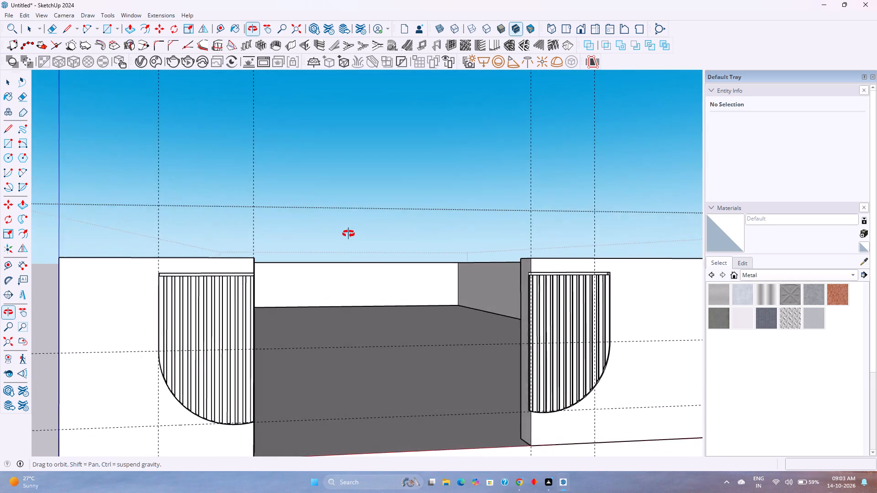
middle_drag(349, 234, 289, 239)
middle_click(289, 239)
scroll(289, 241, down, 2)
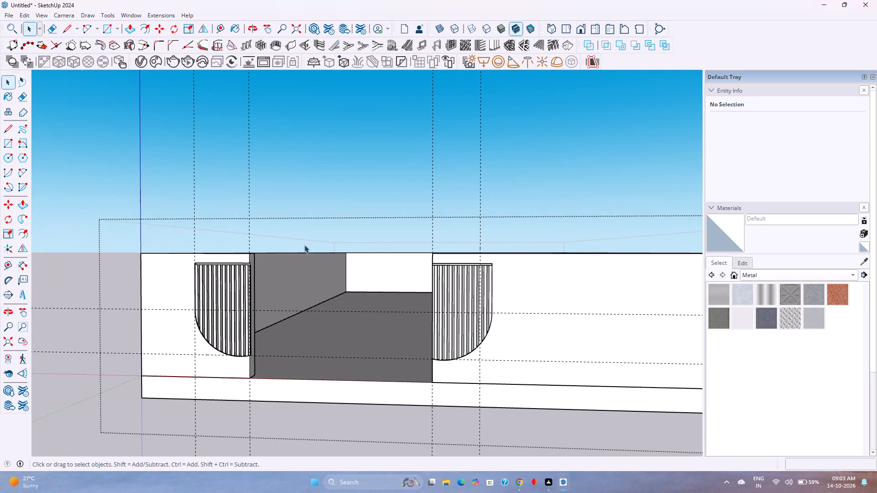
shift+middle_drag(378, 252, 321, 255)
scroll(296, 249, down, 2)
middle_drag(296, 249, 340, 340)
middle_click(340, 340)
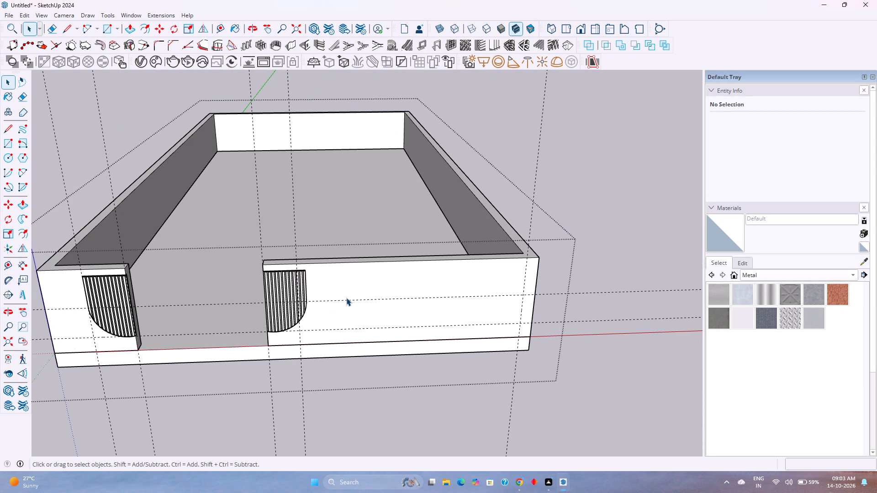
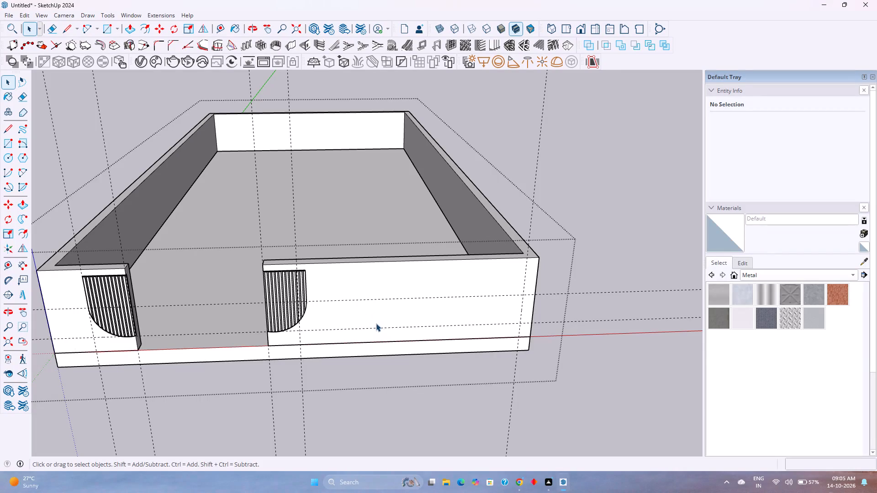
Examine the walled plot's front face and both louvred panels from raised, low and straight front views.
middle_drag(376, 323, 363, 257)
middle_click(363, 257)
scroll(366, 259, down, 1)
middle_drag(366, 259, 328, 230)
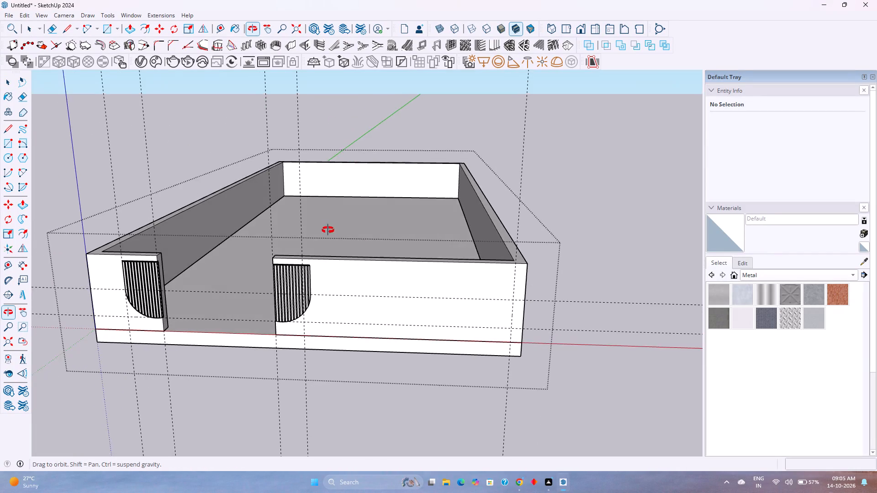
middle_drag(328, 230, 331, 220)
middle_click(331, 220)
scroll(331, 332, up, 1)
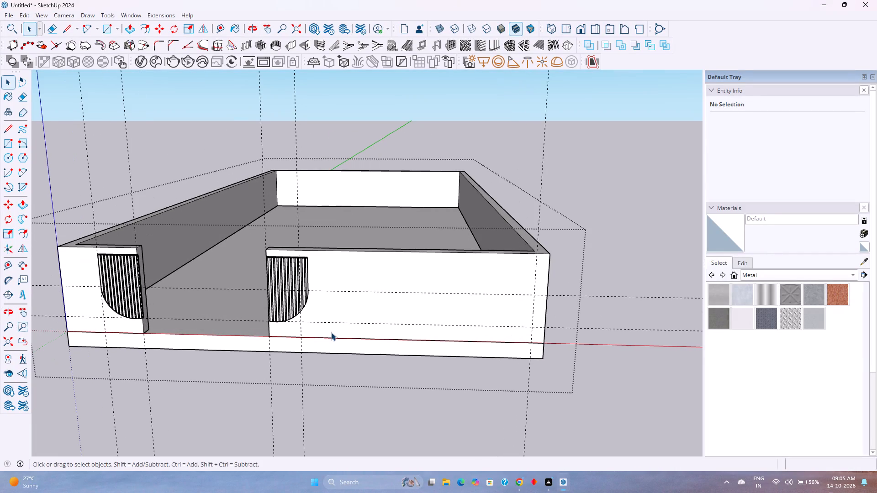
middle_drag(344, 387, 339, 339)
middle_click(339, 339)
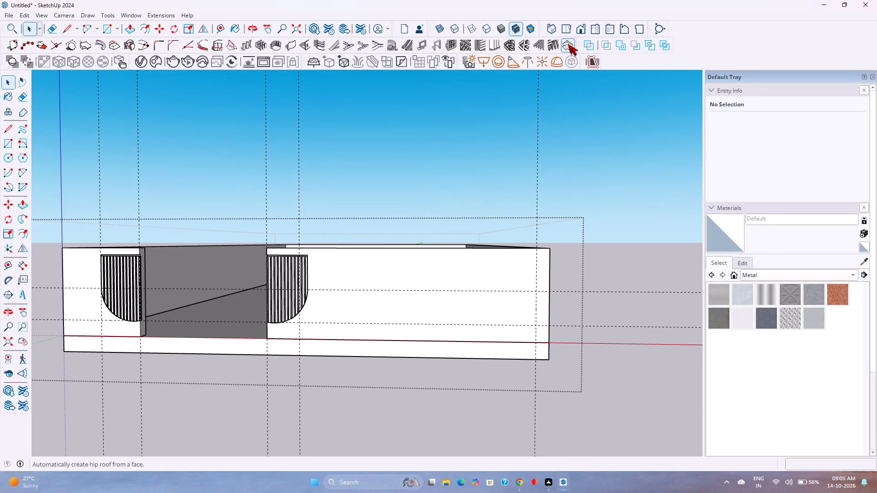
click(583, 26)
scroll(450, 319, up, 2)
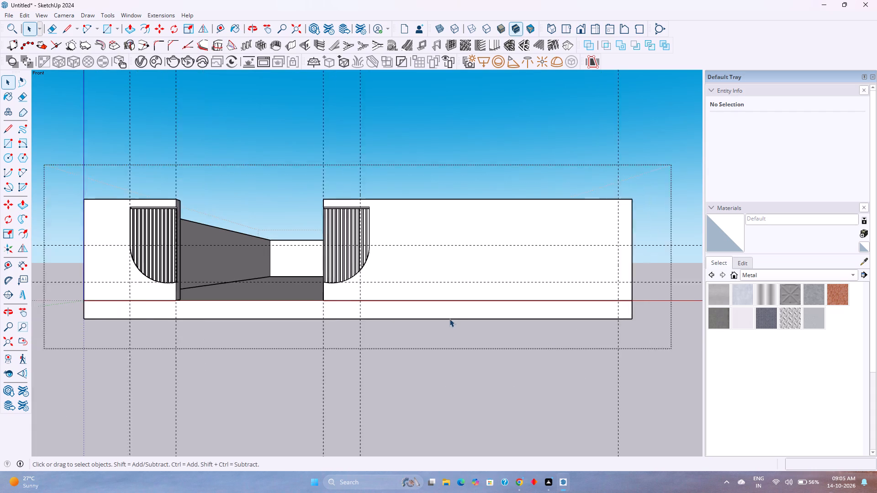
Delete all the construction guides from the model.
middle_drag(512, 252, 494, 270)
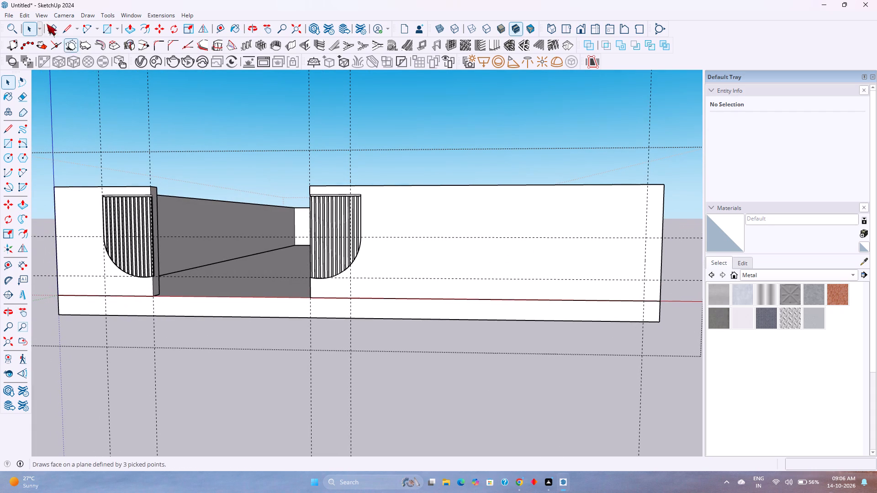
click(20, 14)
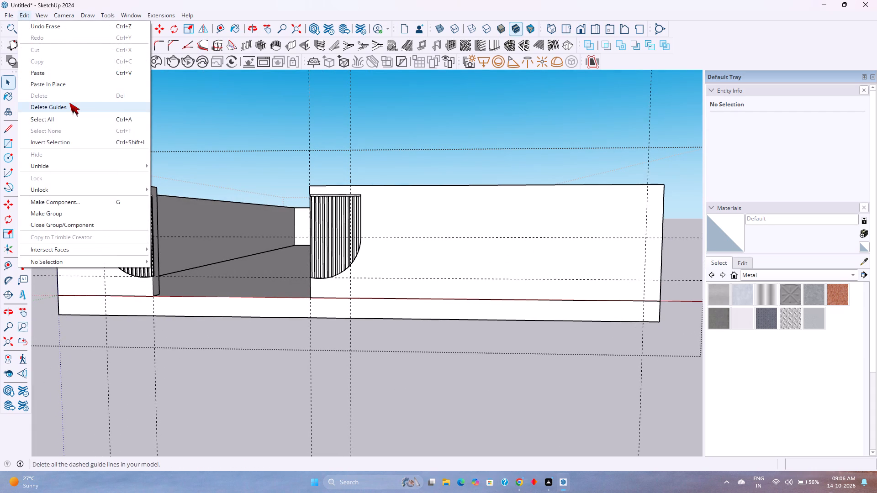
click(69, 103)
Place a horizontal guide 9" below the top edge of the longer front wall section.
shift+middle_drag(362, 226, 223, 243)
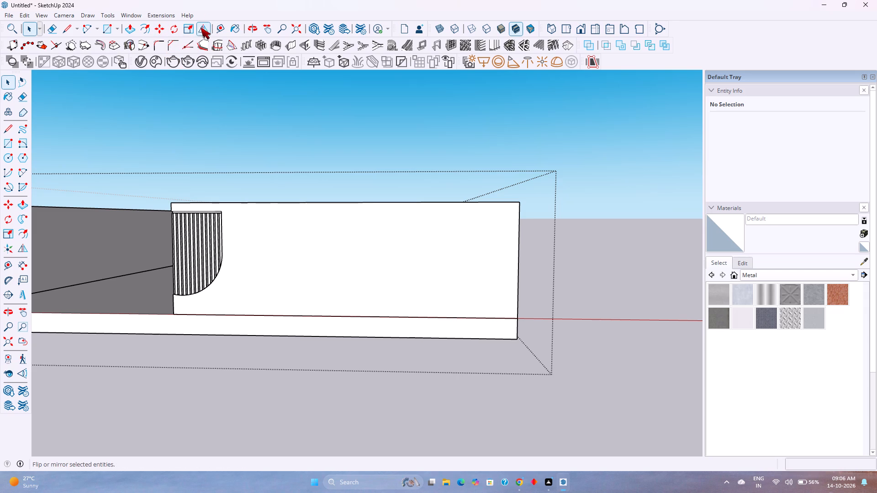
click(216, 26)
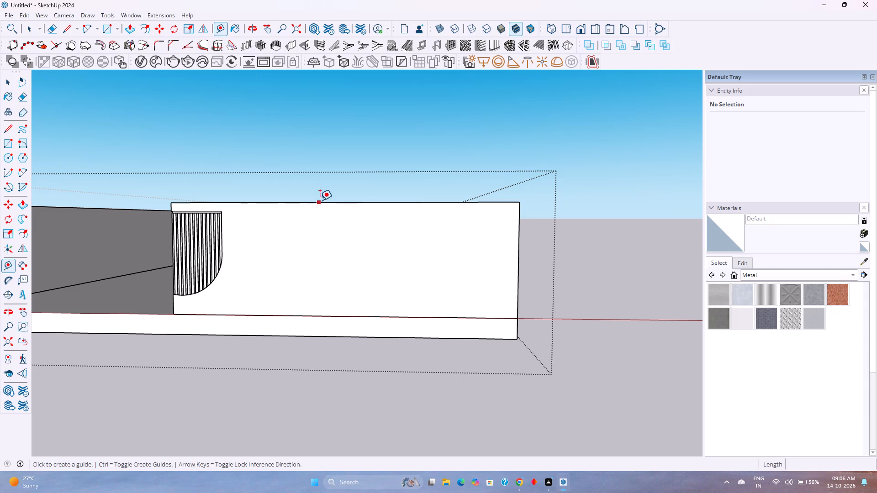
click(322, 202)
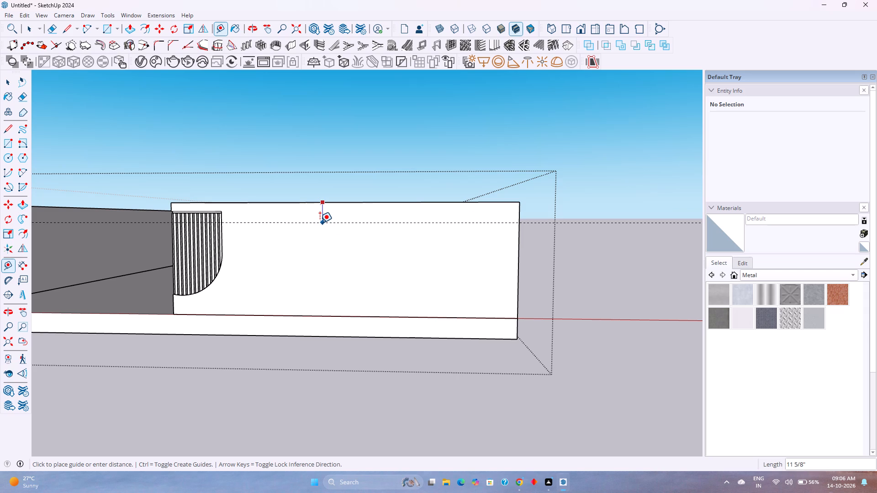
key(8)
key(Return)
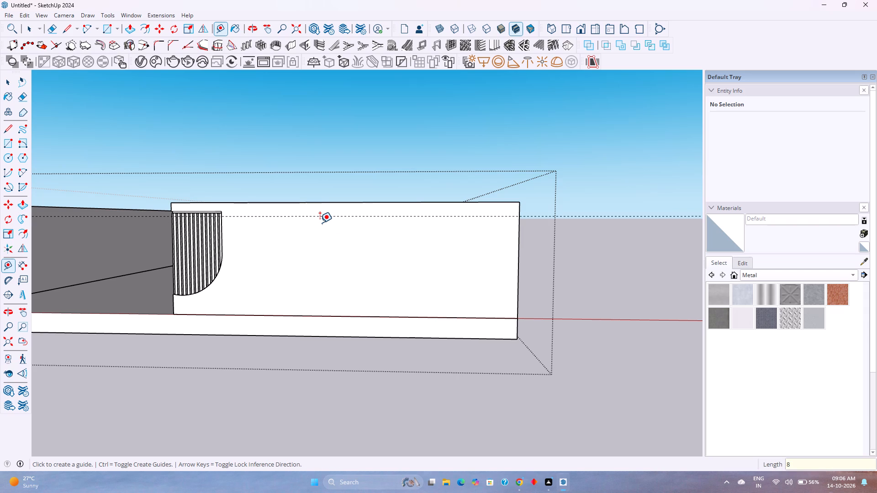
key(9)
key(Return)
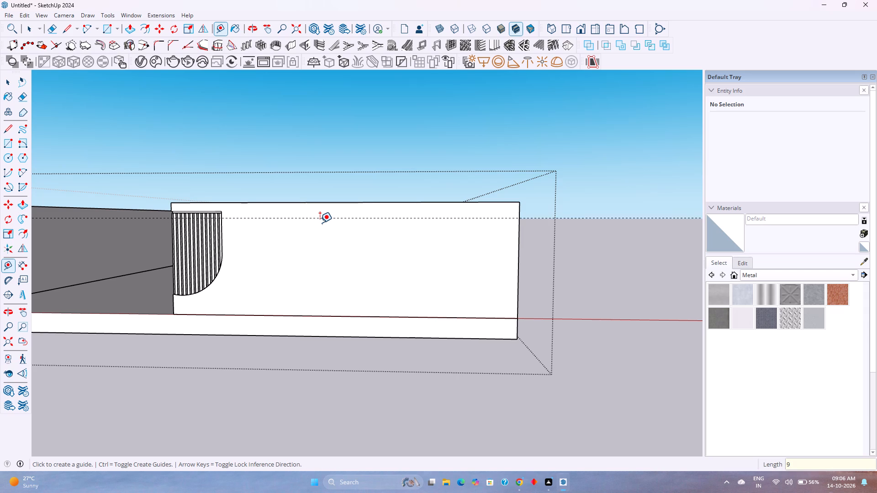
Place vertical guides 2'6" outward from the long wall's louvred panel, 3' in from the wall's far end, and along the panel's outer edge.
click(222, 244)
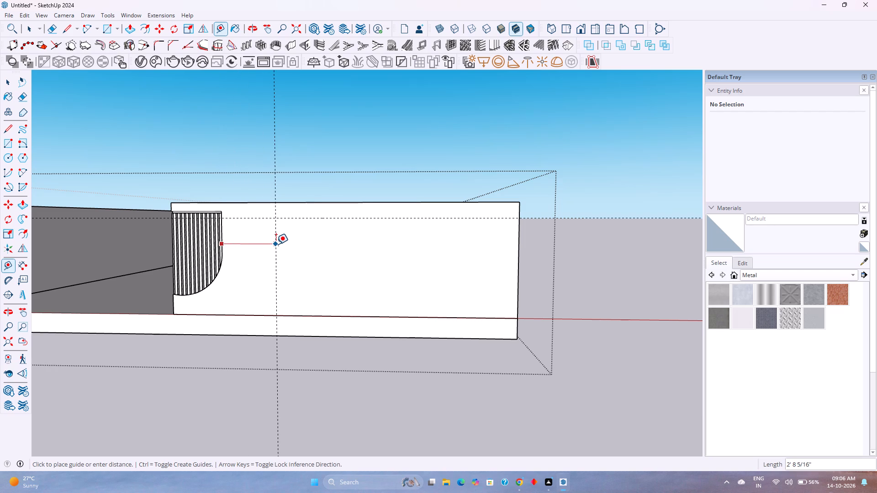
text(2'6")
key(Return)
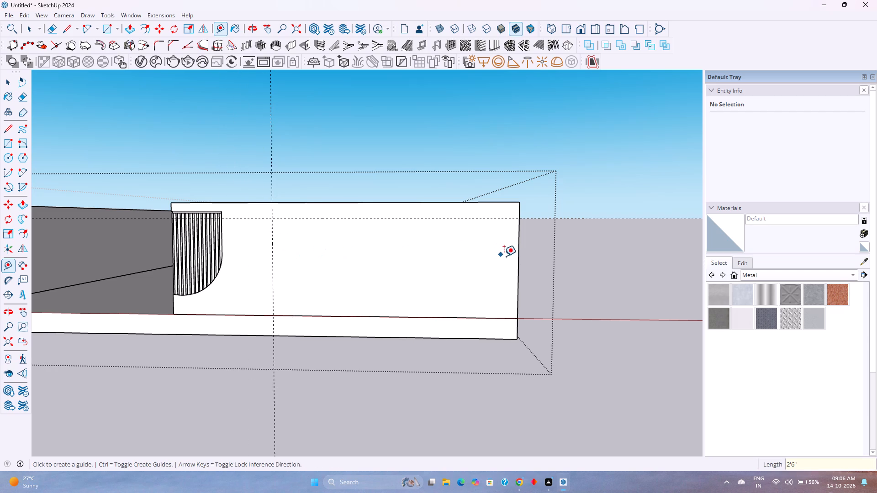
click(518, 267)
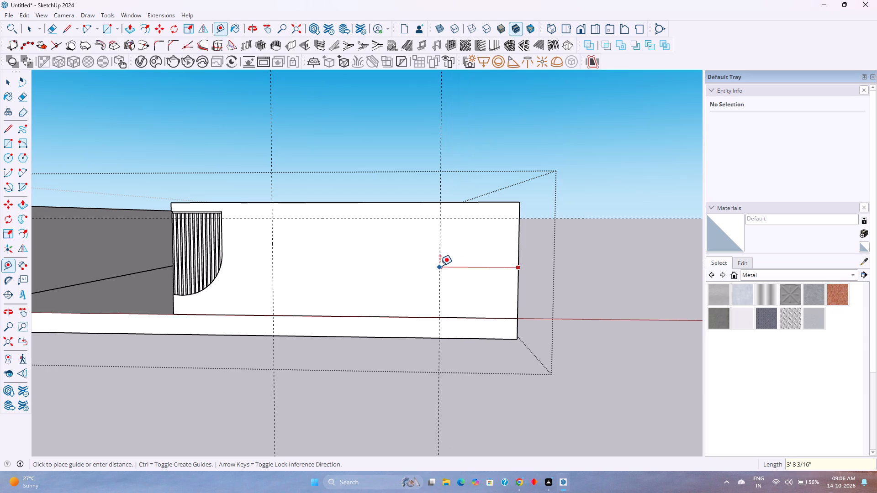
text(3')
key(Return)
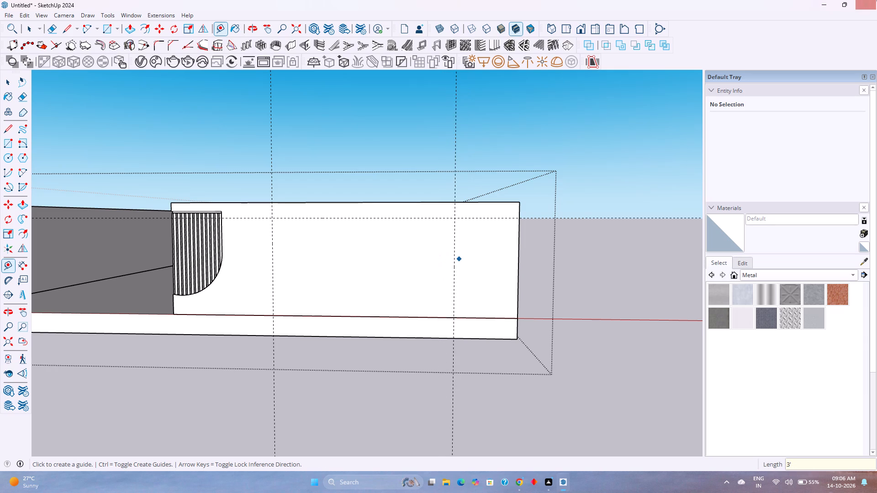
click(273, 245)
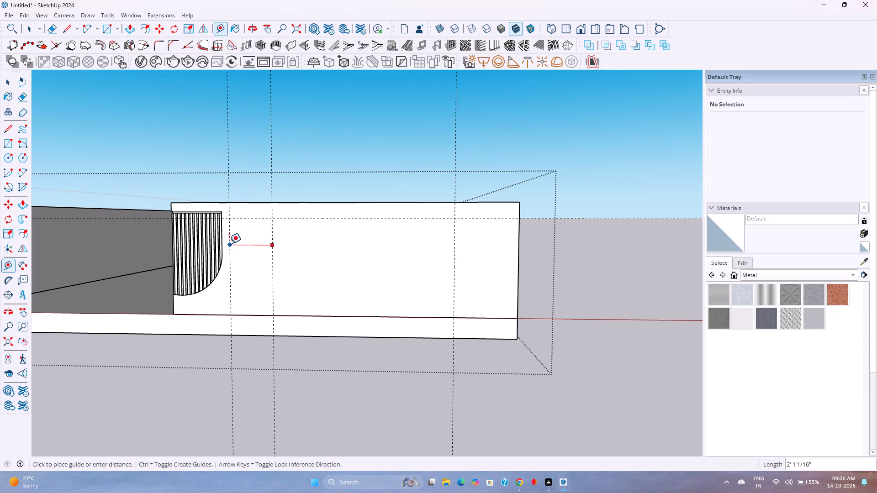
click(222, 246)
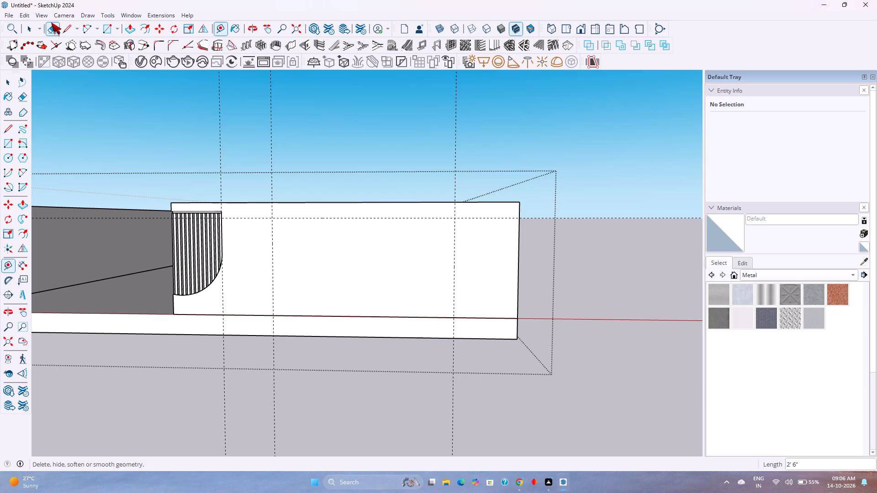
Draw an arc tangent to the wall's top edge, from the panel-edge guide to the crossing of the 2'6" and 9" guides.
key(a)
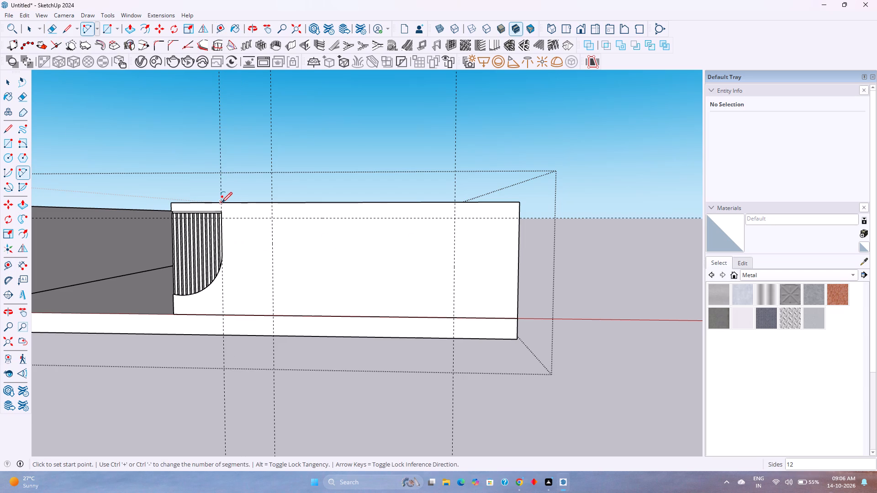
click(222, 203)
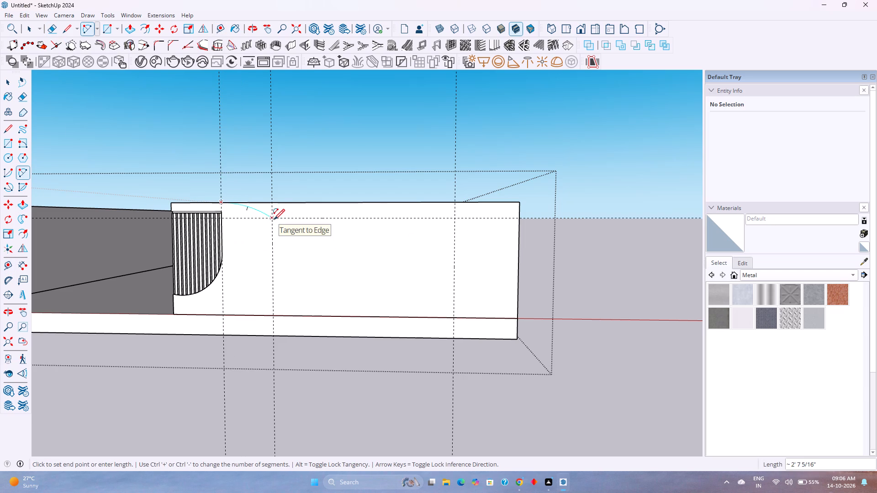
click(274, 220)
click(274, 220)
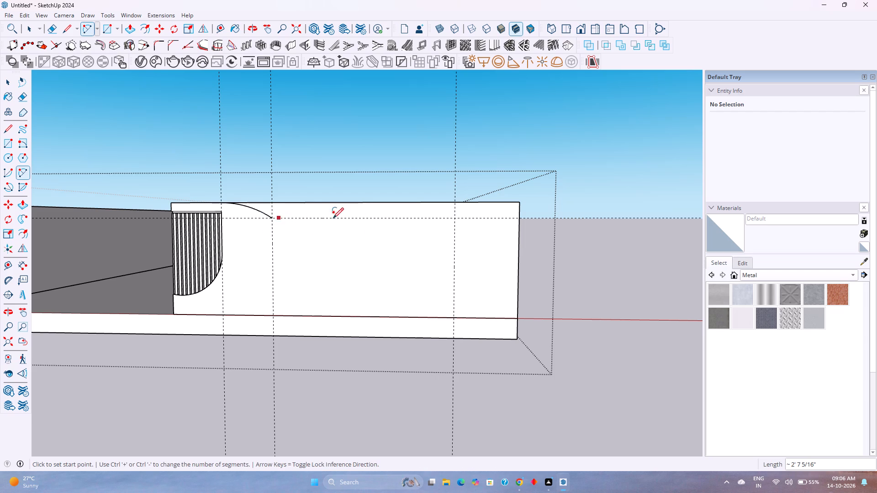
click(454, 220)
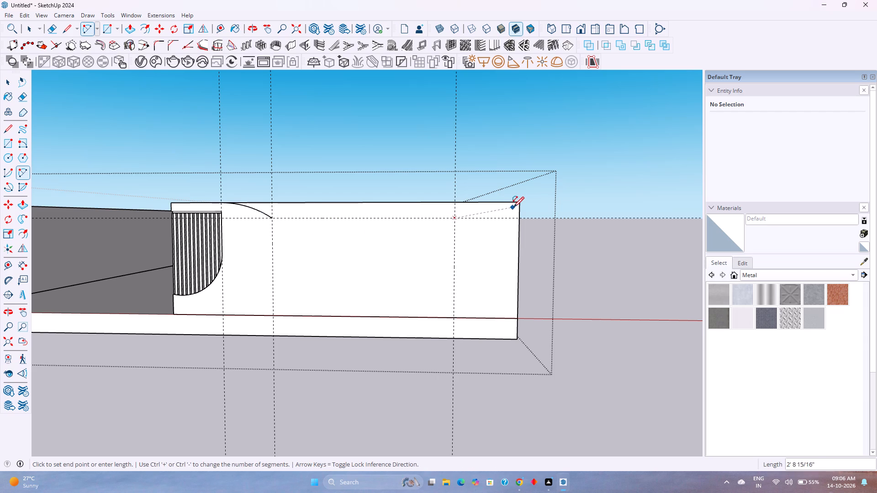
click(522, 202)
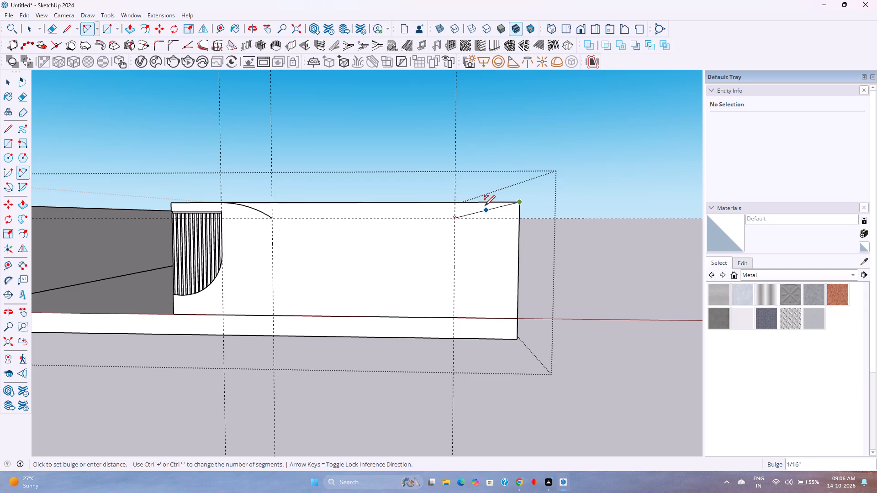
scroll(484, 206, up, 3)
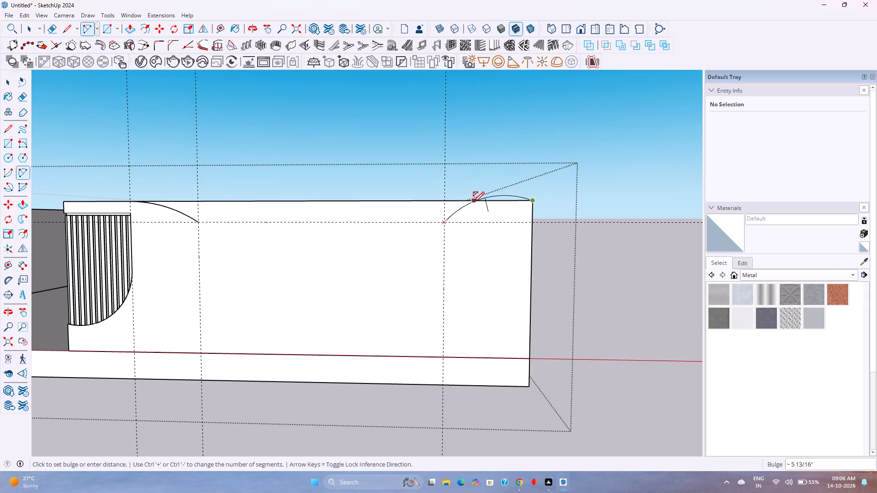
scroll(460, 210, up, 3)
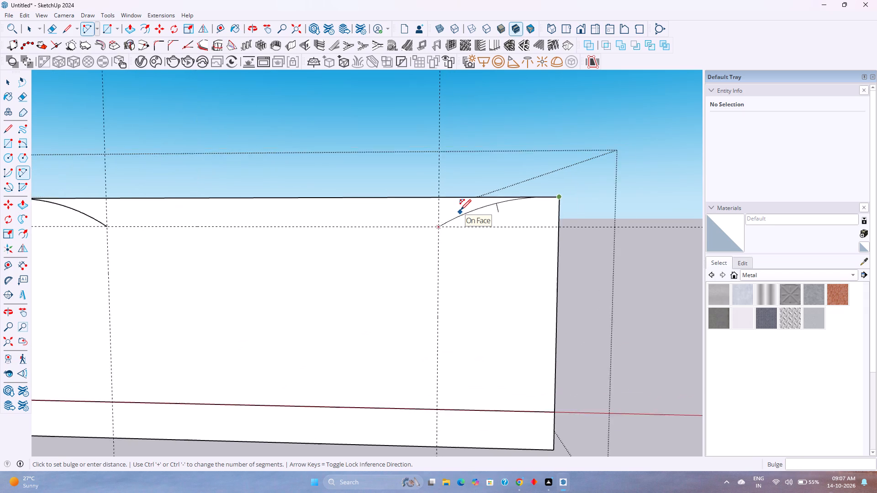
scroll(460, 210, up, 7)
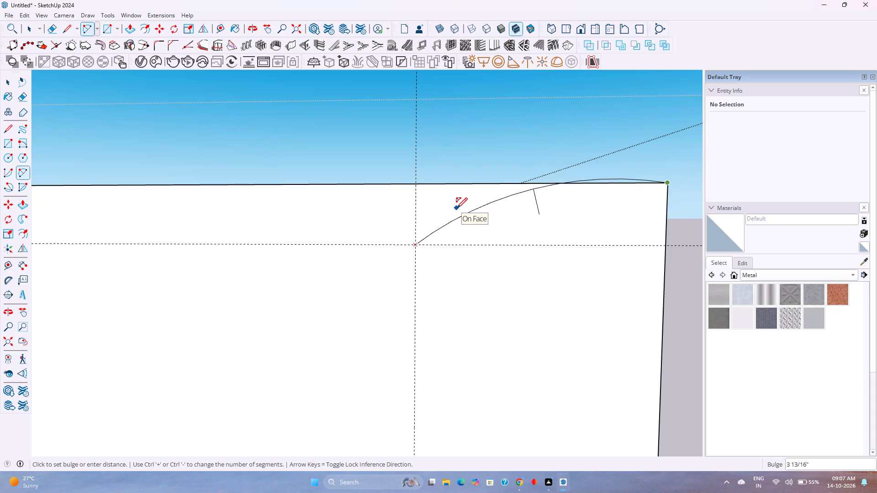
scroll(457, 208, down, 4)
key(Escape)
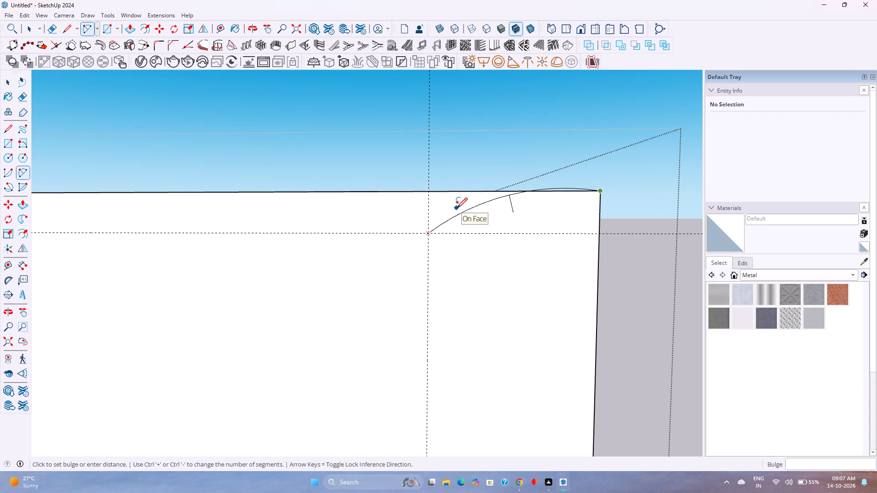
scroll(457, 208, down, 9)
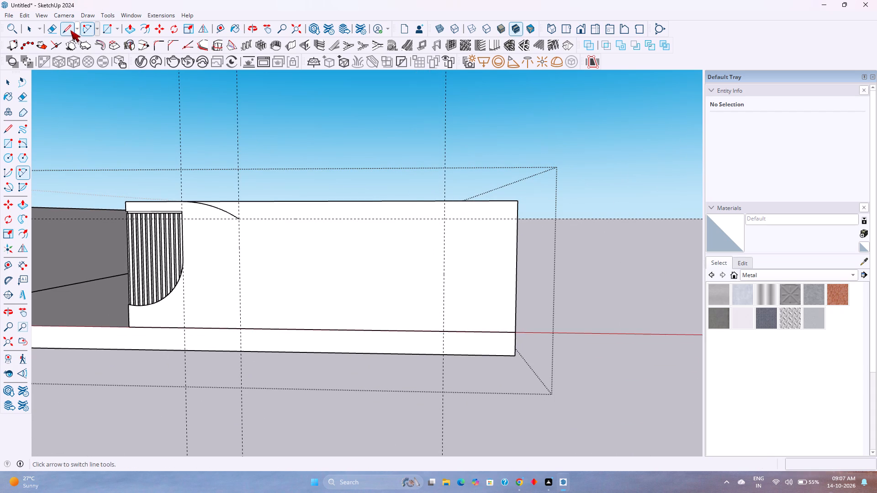
Place a vertical guide 1'2" from the 3' guide, towards the wall's far end.
click(224, 28)
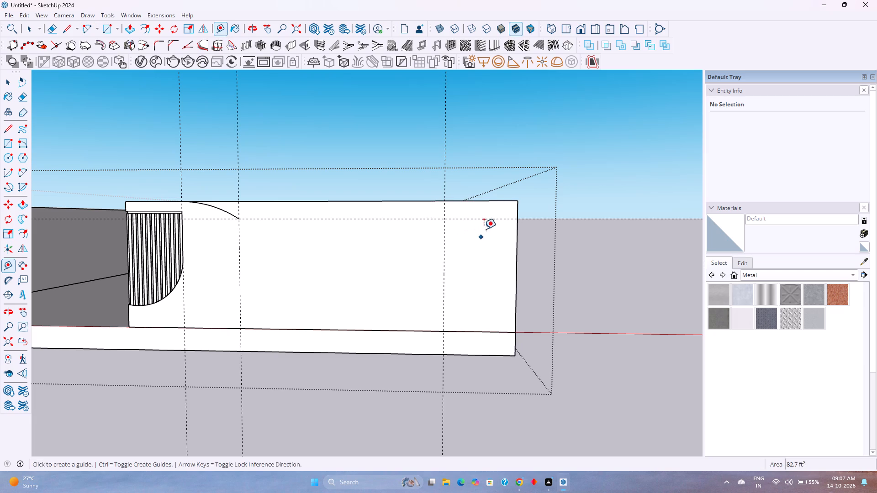
click(444, 262)
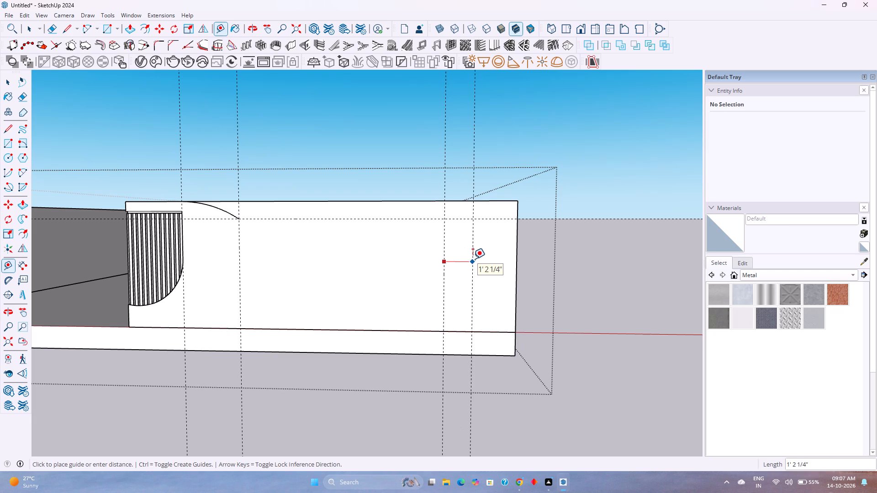
key(1)
text('2)
key(Return)
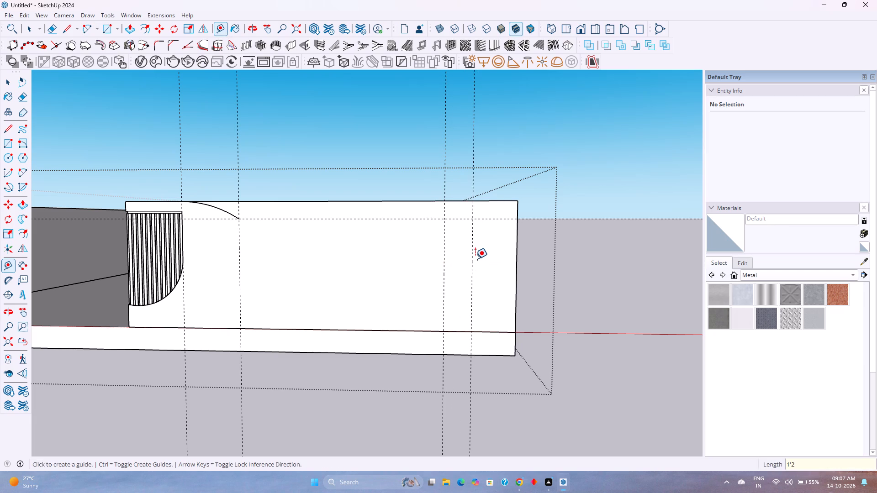
Draw an arc with a bulge of about 2 7/16" from the 3' and 9" guides' crossing up to the top edge at the 1'2" guide.
key(a)
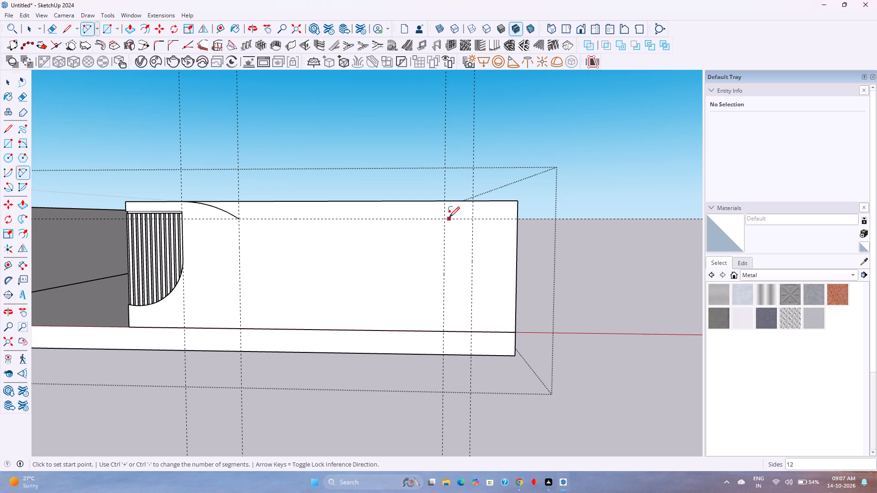
click(443, 220)
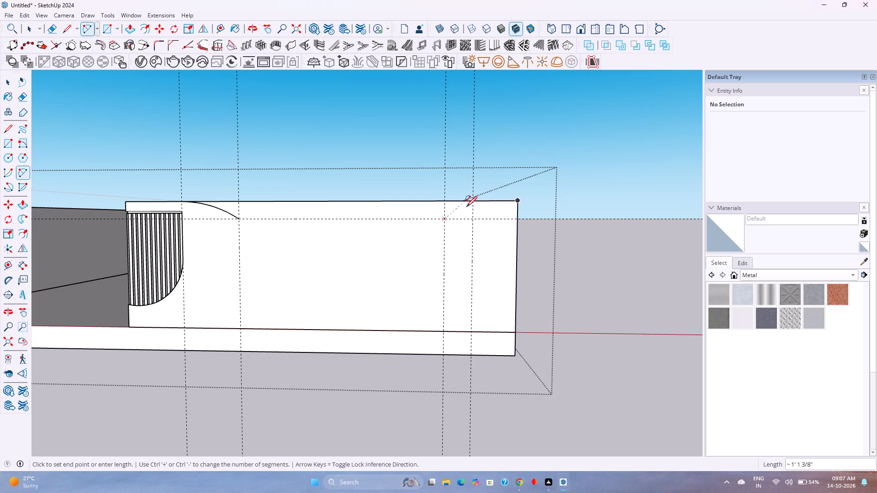
click(471, 202)
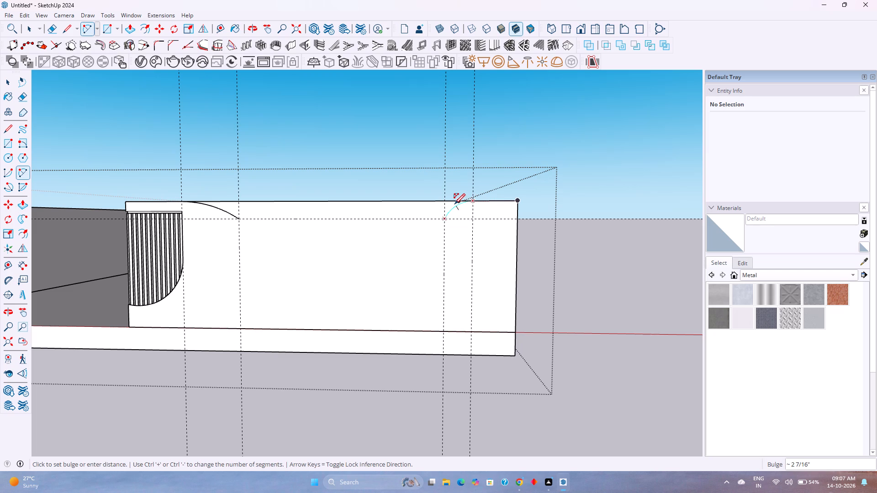
click(454, 204)
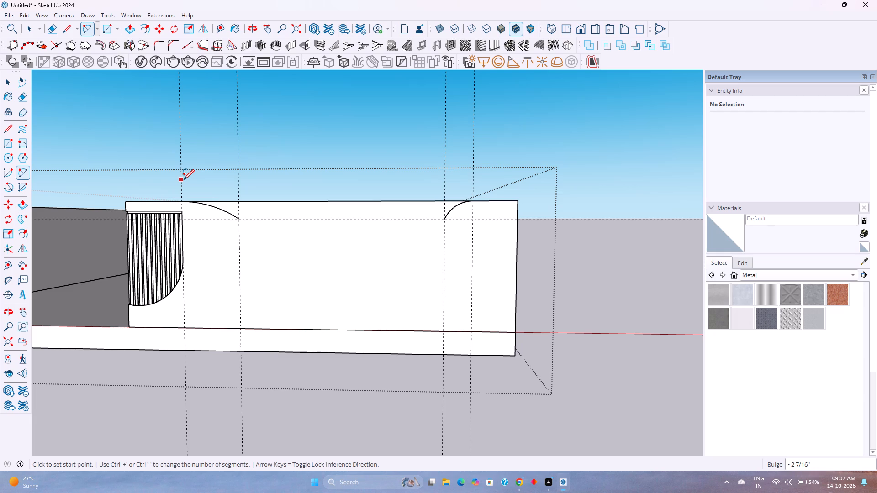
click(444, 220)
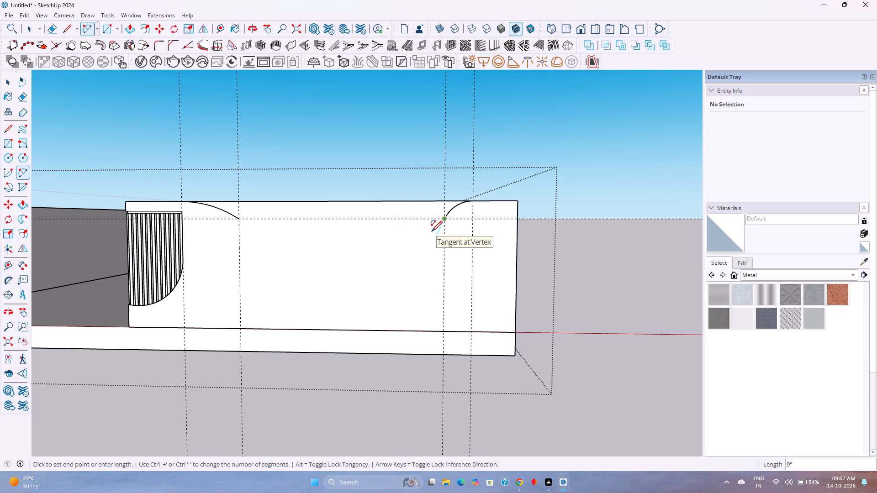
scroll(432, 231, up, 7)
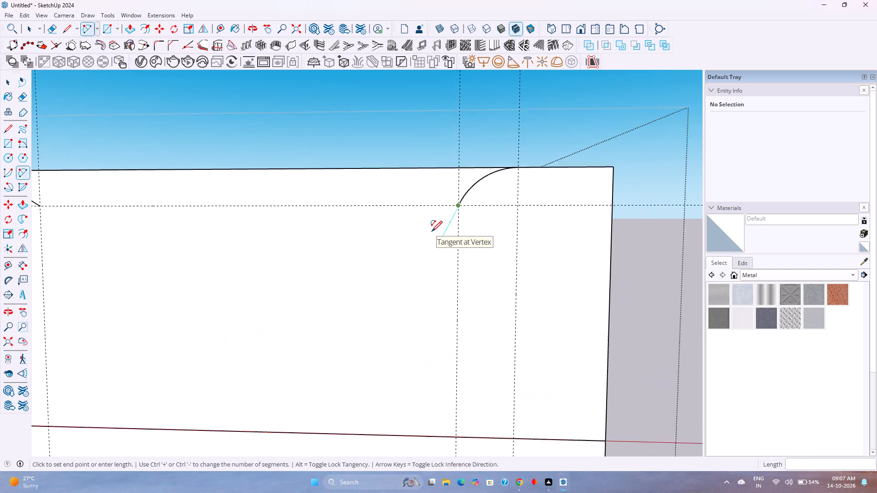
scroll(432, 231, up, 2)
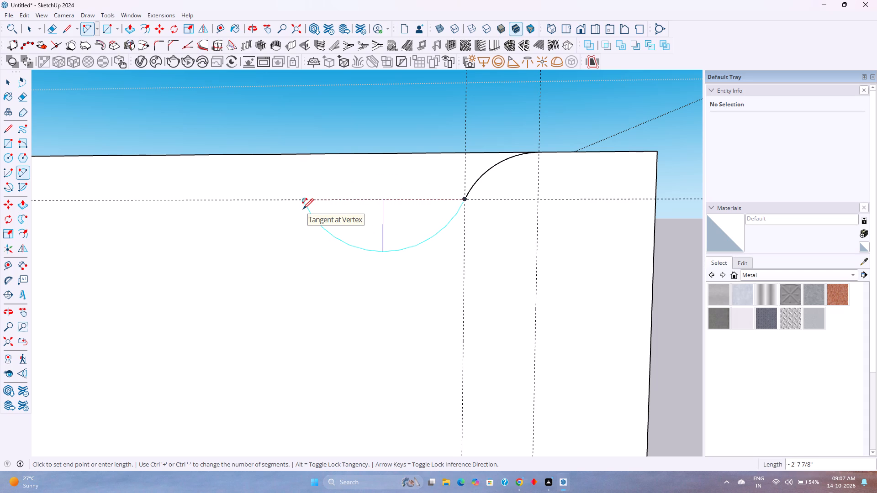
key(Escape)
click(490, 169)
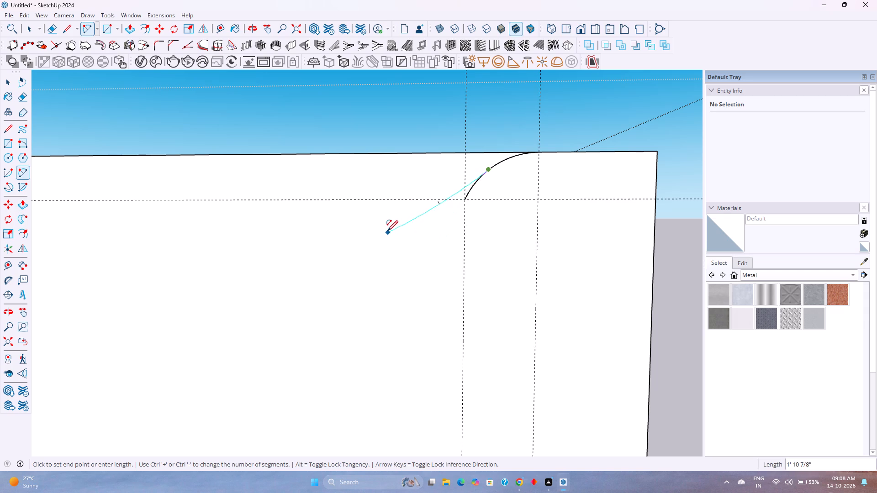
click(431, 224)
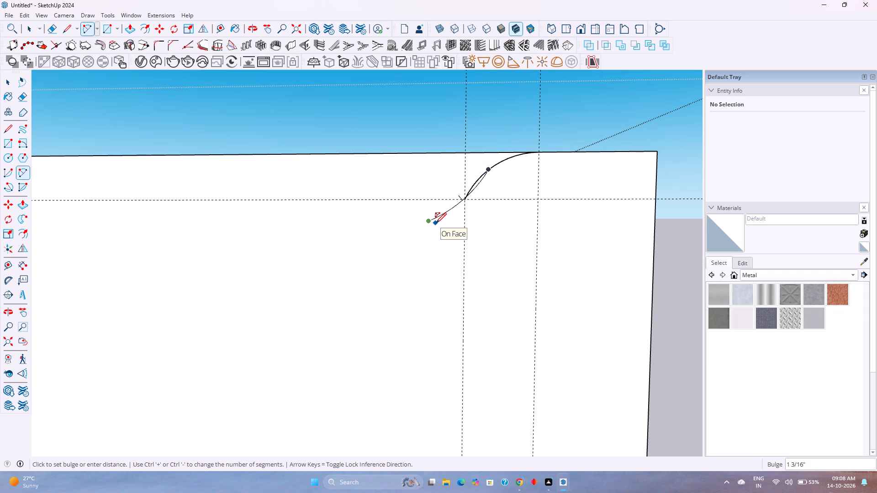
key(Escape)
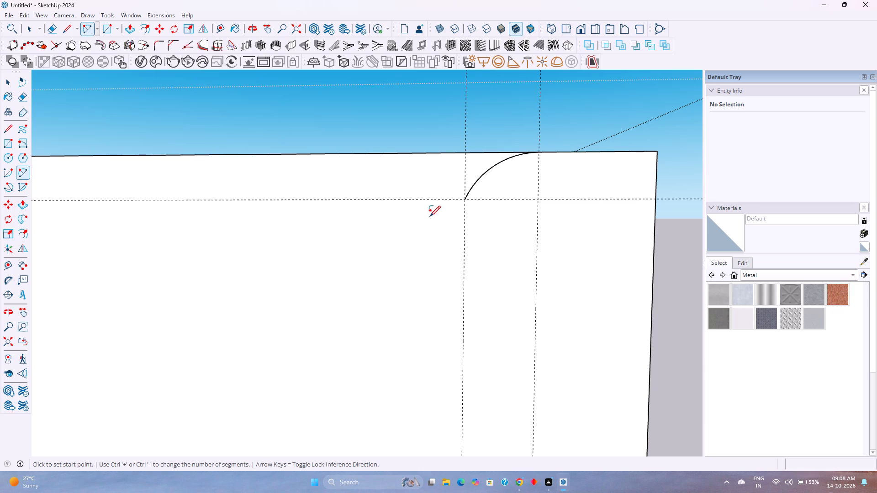
Place a horizontal guide 3" below the 9" guide and a vertical guide 6" from the 3' guide, towards the louvred panel.
scroll(431, 220, down, 5)
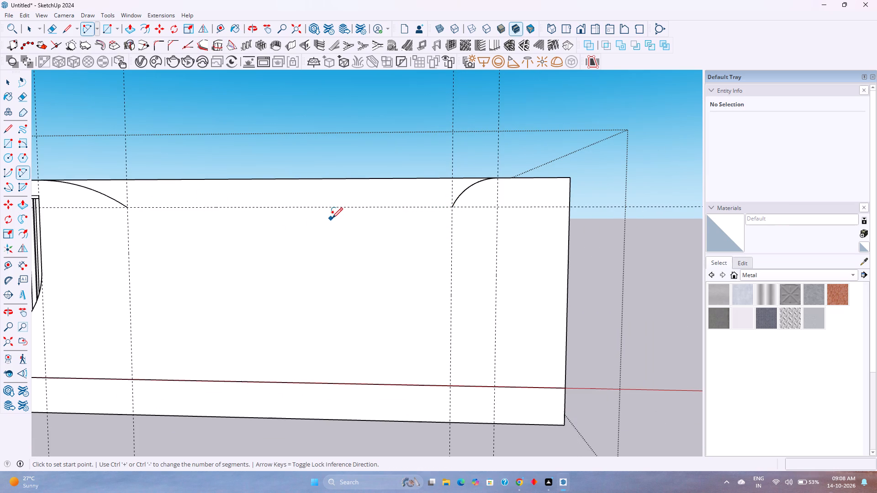
key(space)
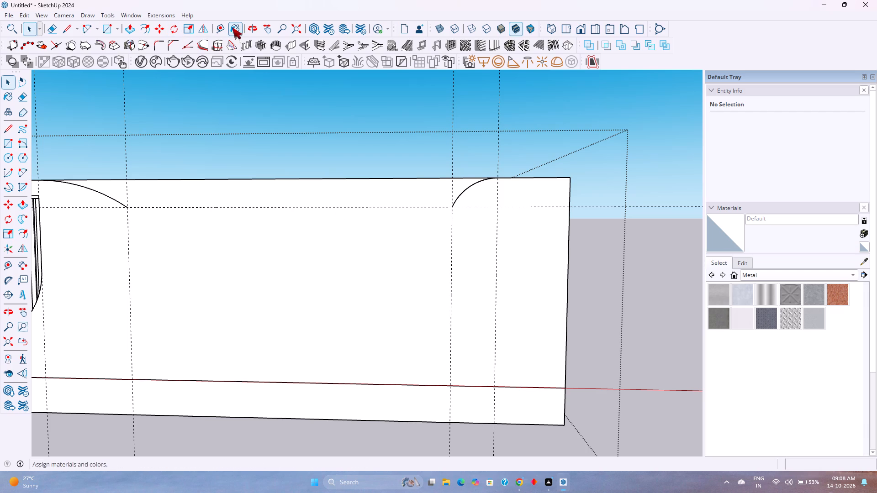
click(222, 30)
click(268, 206)
right_drag(268, 206, 268, 213)
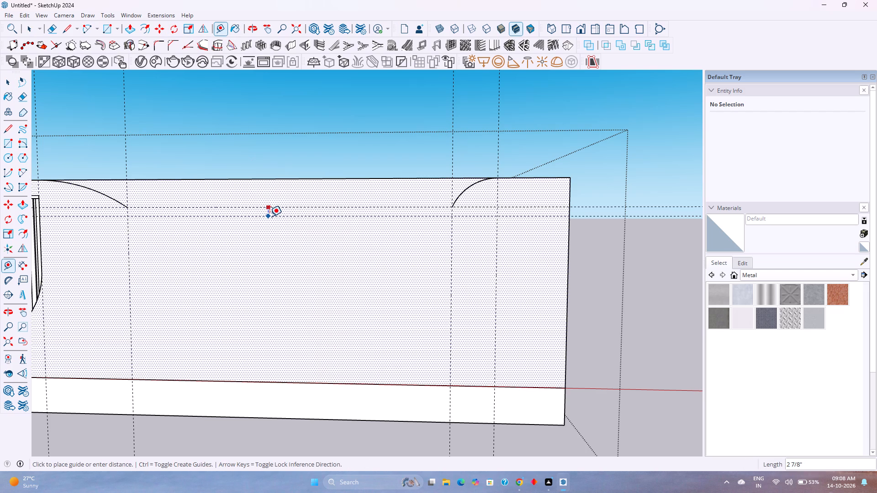
key(Escape)
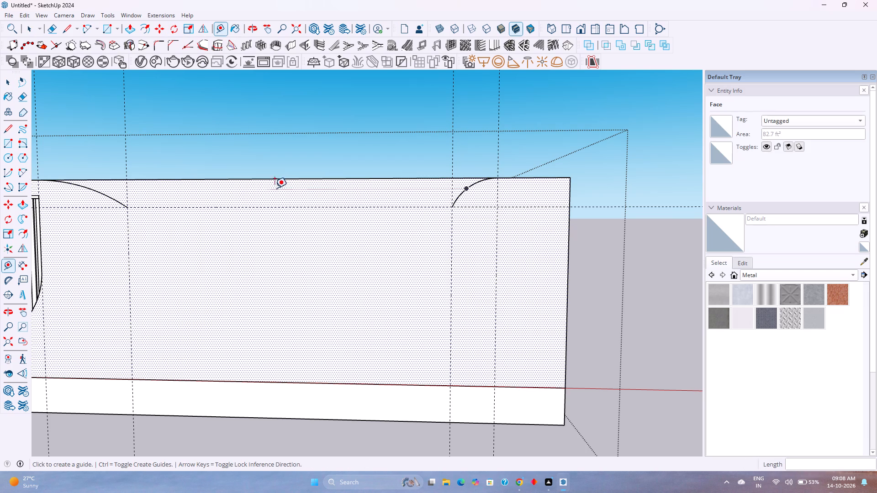
click(293, 209)
key(3)
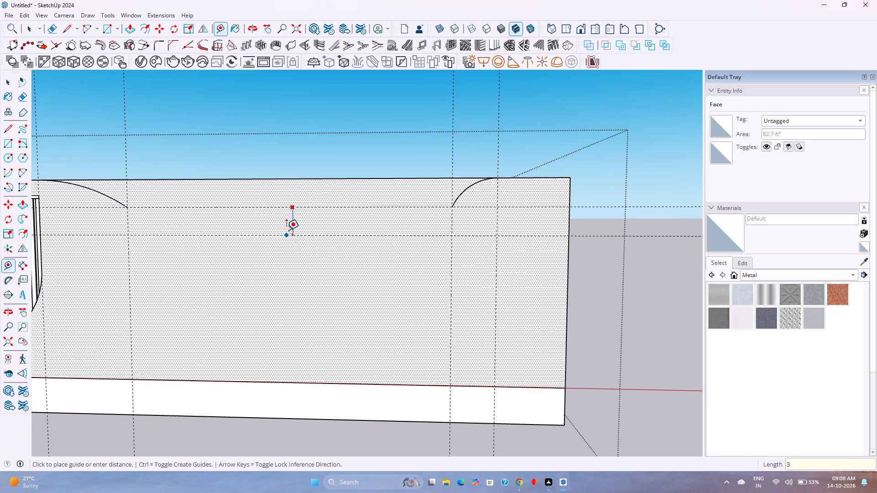
key(Return)
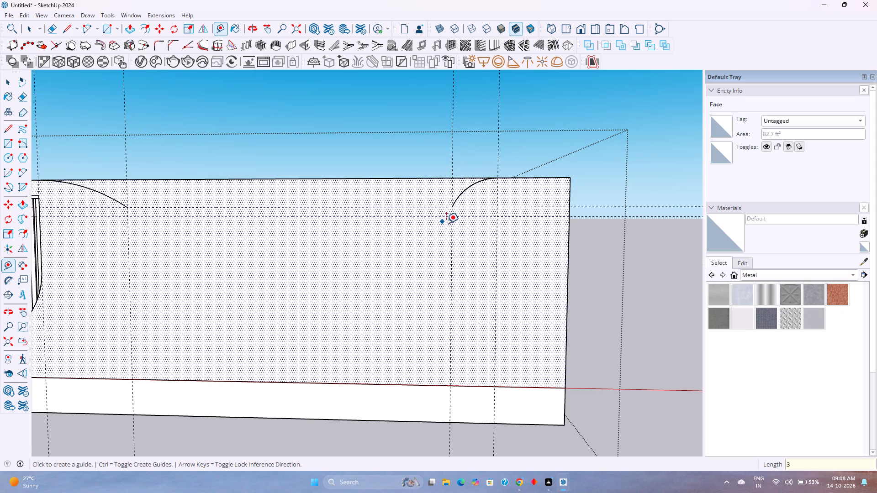
click(452, 228)
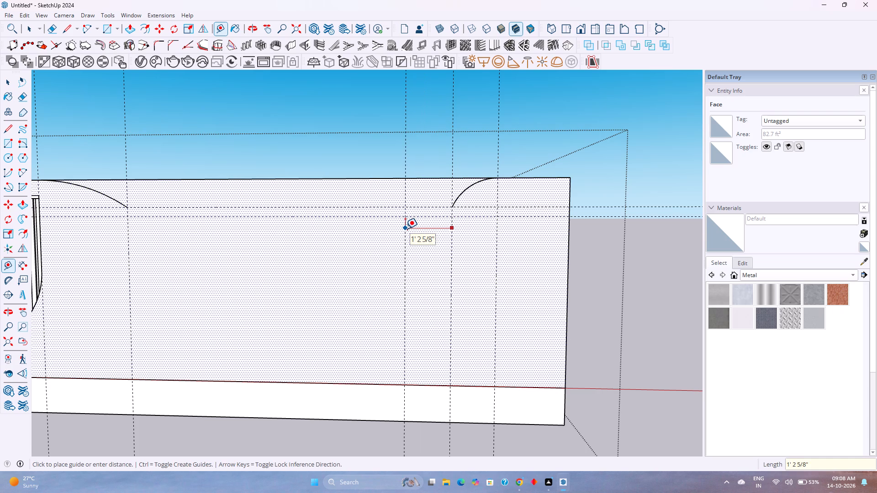
key(6)
key(Return)
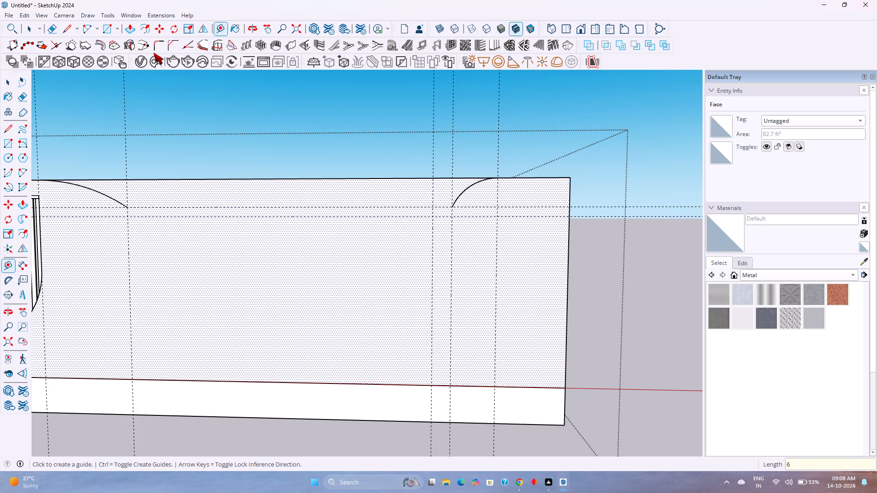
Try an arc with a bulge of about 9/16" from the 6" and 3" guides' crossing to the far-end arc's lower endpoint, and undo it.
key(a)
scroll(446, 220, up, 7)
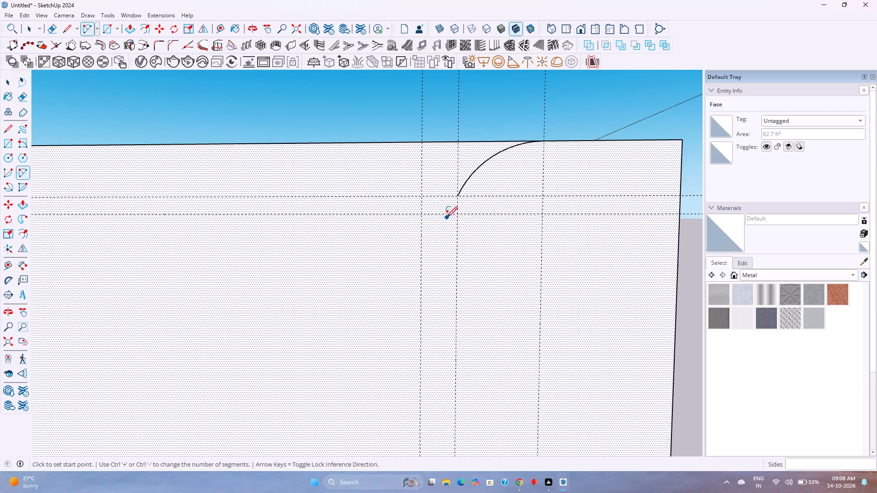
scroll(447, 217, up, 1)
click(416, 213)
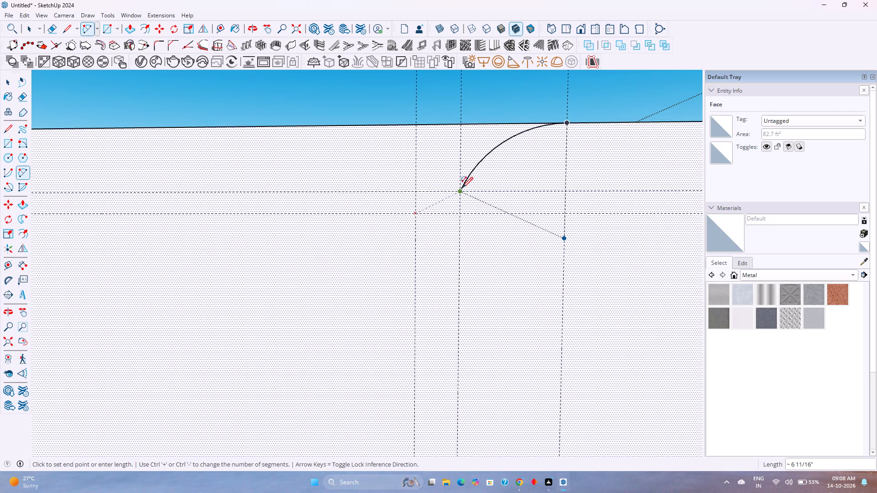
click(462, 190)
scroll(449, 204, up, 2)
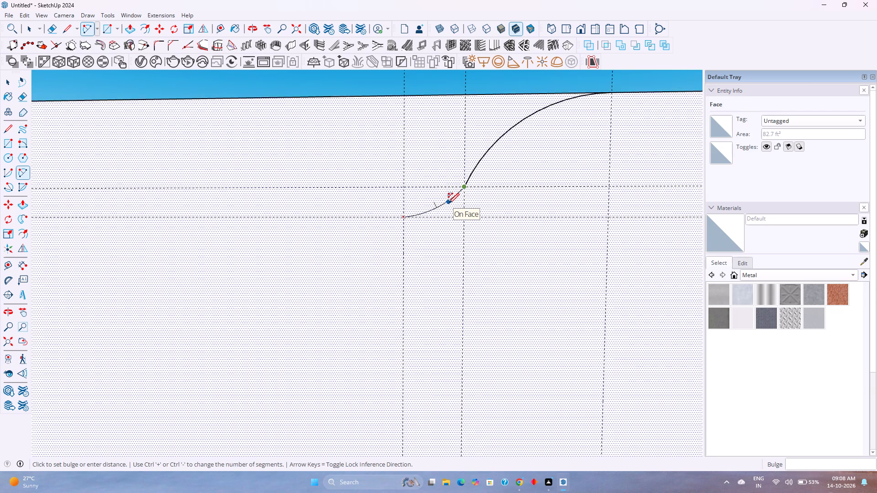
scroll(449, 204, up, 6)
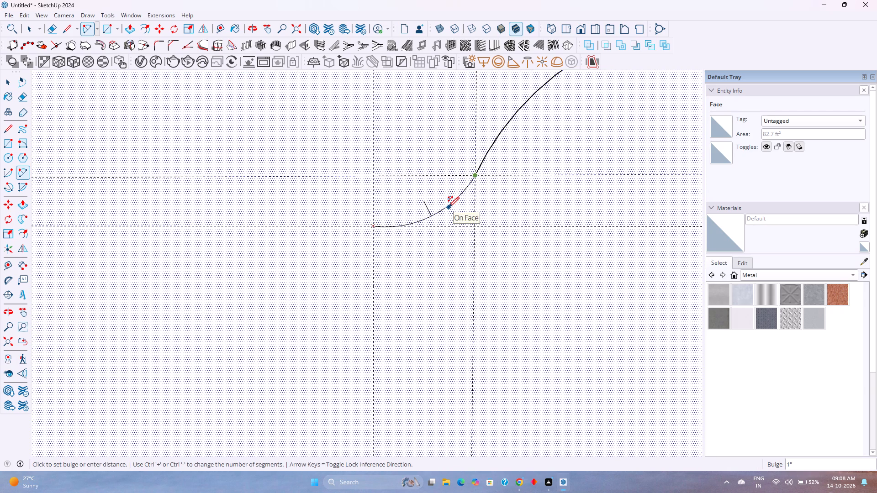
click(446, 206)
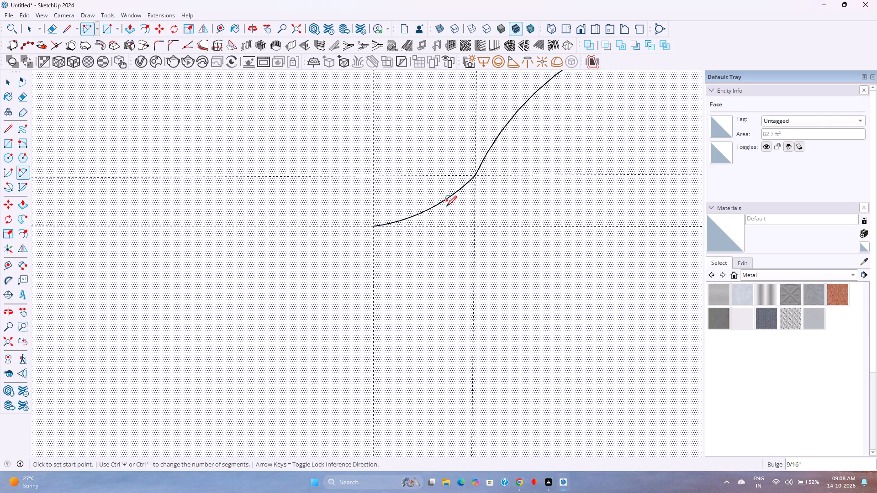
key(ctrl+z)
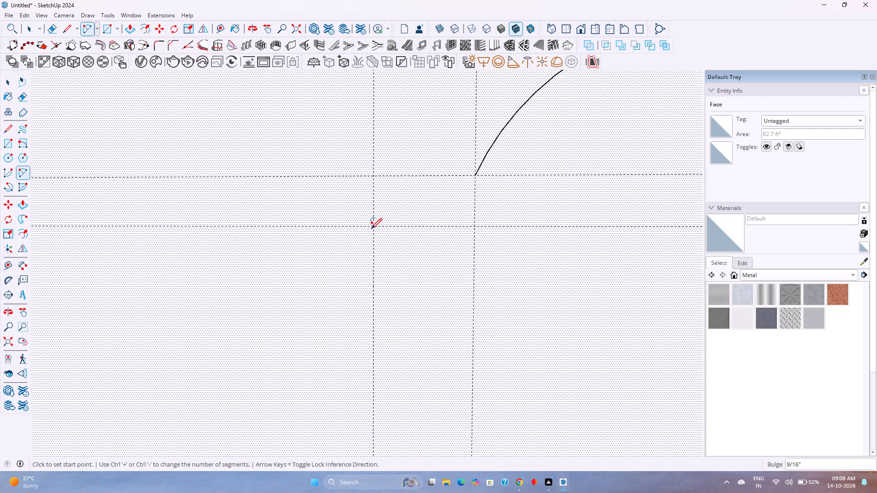
Draw an arc with a 1" bulge from the 6" and 3" guides' crossing to the far-end arc's lower endpoint.
click(372, 226)
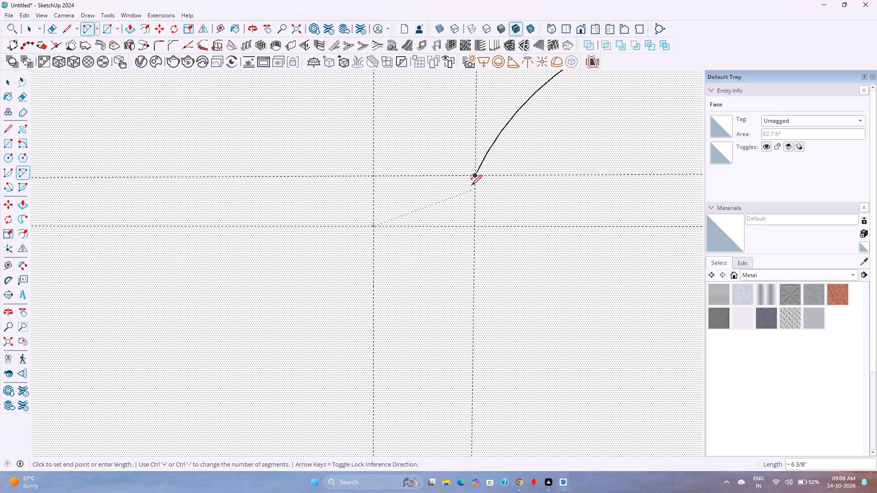
click(474, 176)
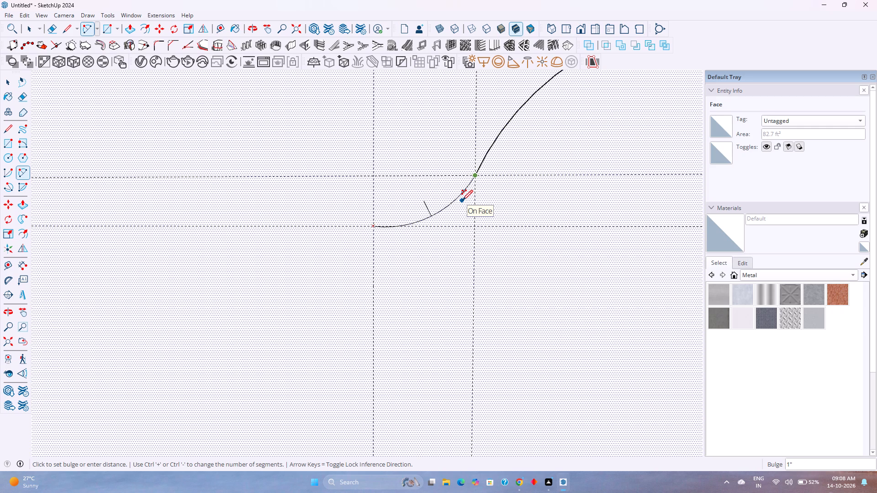
click(462, 200)
key(space)
Set the small lower arc's segment count to 40.
click(453, 200)
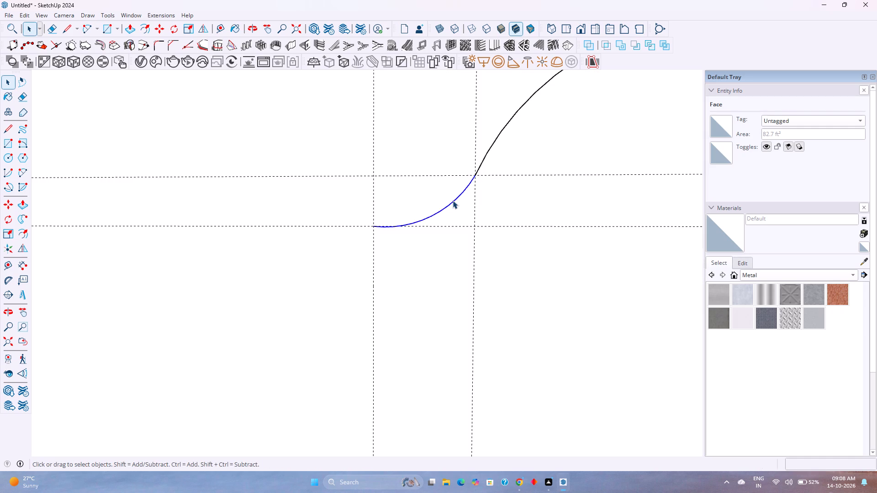
scroll(453, 200, down, 5)
double_click(795, 142)
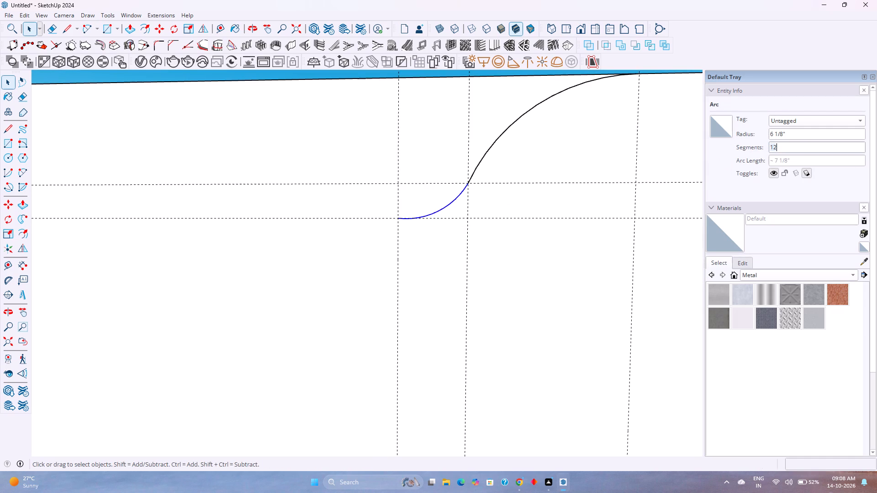
text(30)
key(Return)
key(BackSpace)
key(BackSpace)
key(BackSpace)
text(40)
key(Return)
Set the larger upper arc at the wall's far end to 100 segments.
click(501, 133)
double_click(835, 151)
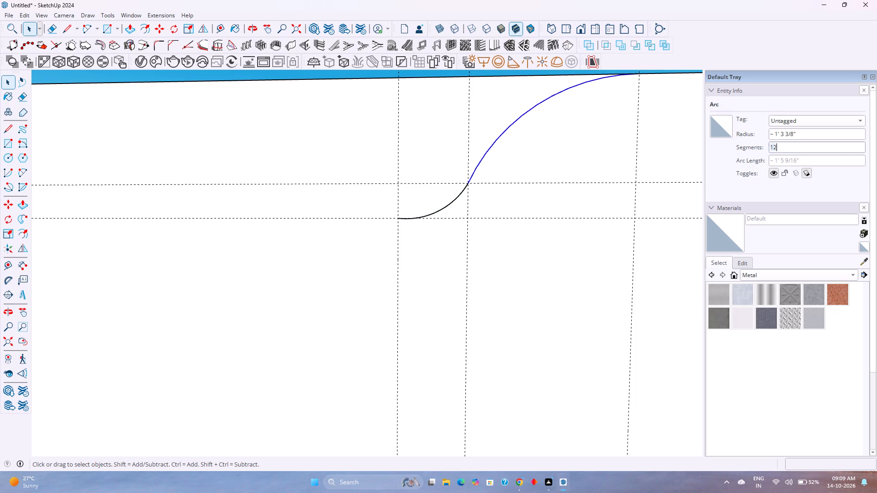
text(60)
key(Return)
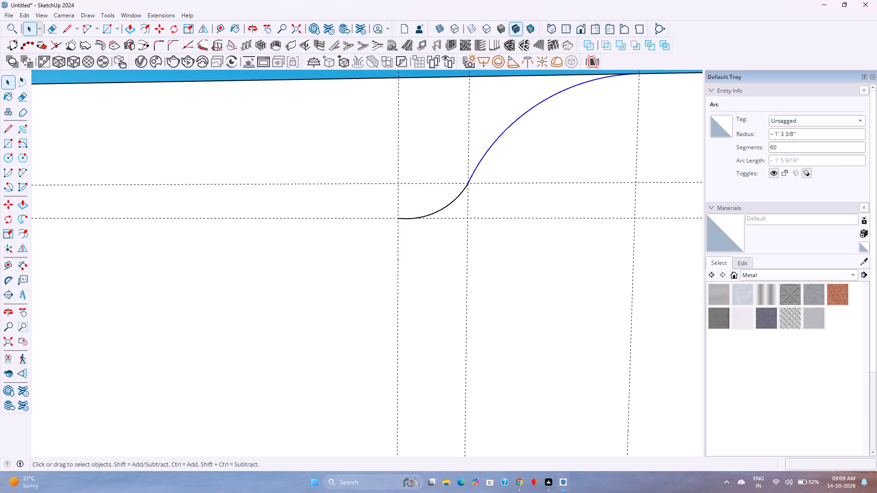
double_click(835, 151)
text(100)
key(Return)
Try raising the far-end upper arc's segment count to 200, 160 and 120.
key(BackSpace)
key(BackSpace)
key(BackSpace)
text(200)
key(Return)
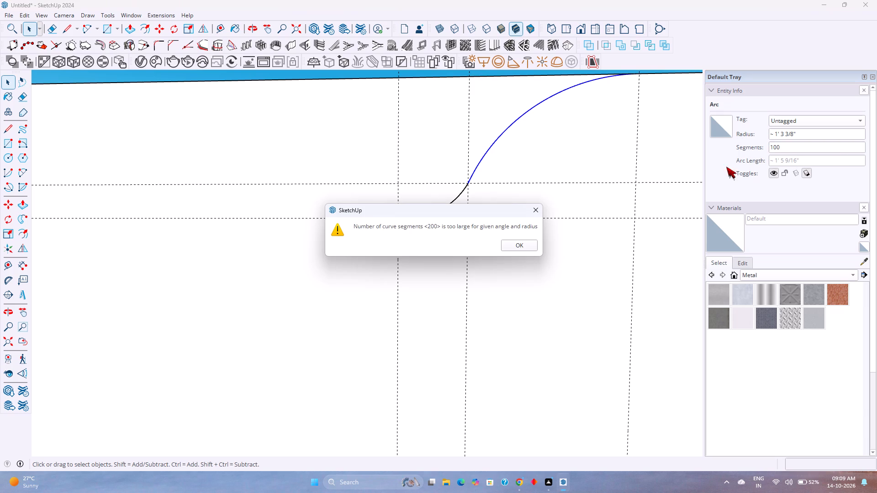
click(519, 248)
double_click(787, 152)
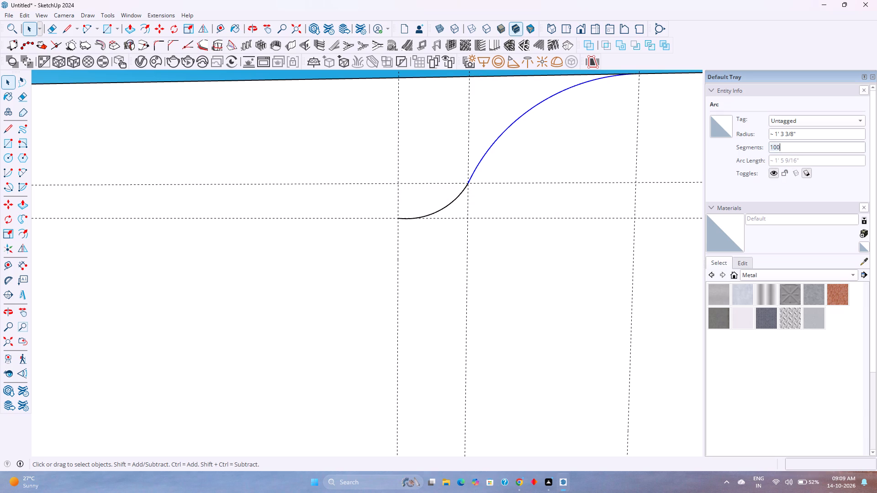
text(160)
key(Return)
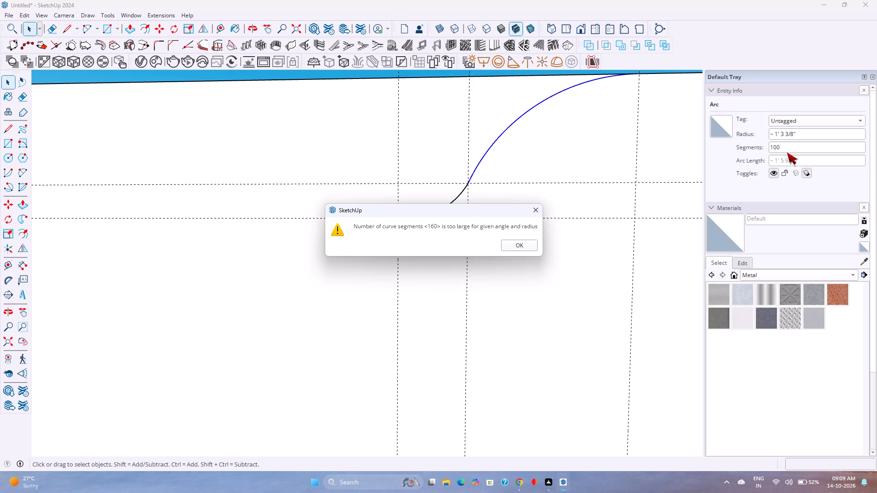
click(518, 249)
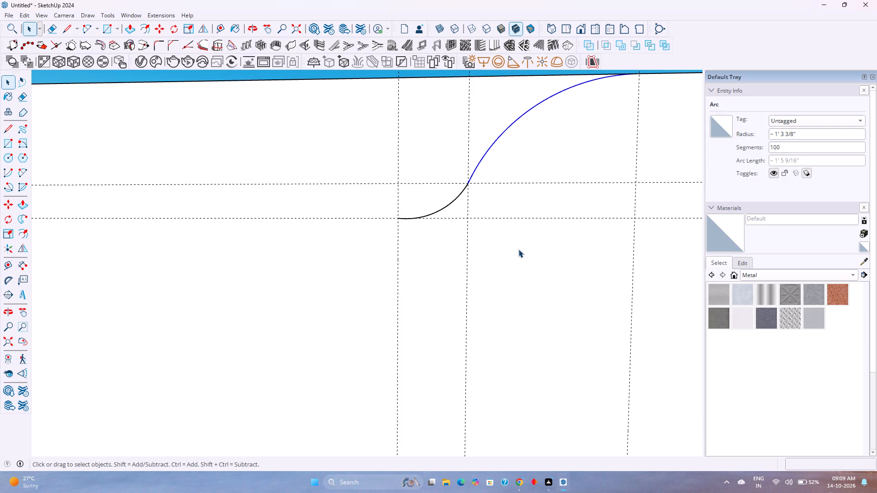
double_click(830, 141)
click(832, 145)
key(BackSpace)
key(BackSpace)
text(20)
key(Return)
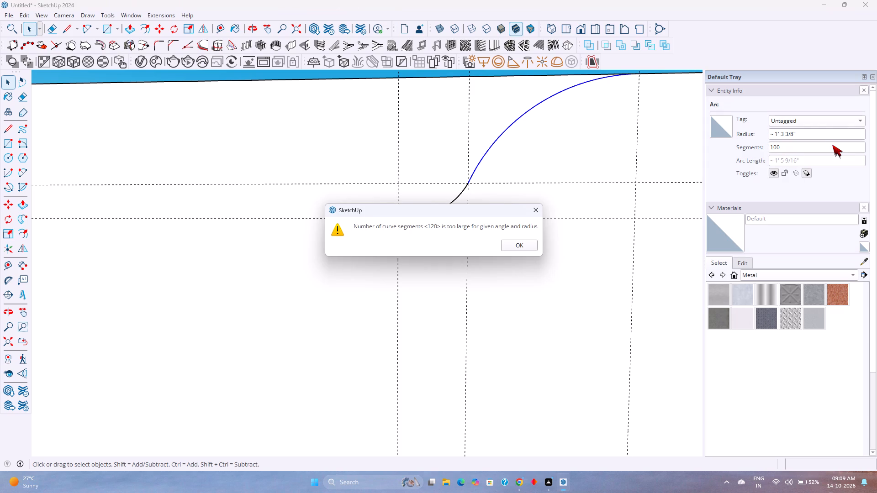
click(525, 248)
Set the large upper arc beside the louvred panel to 60 segments, after trying 150, 10 and 100.
scroll(551, 242, down, 6)
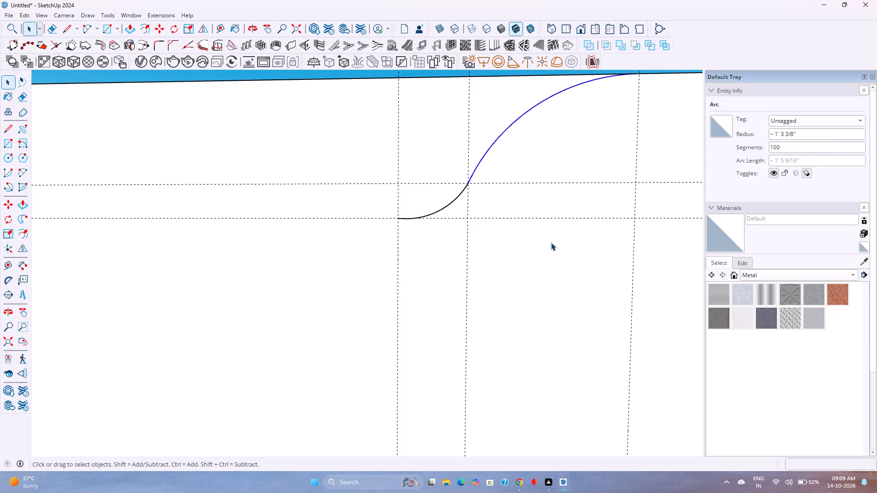
scroll(551, 242, down, 11)
shift+middle_drag(387, 252, 641, 280)
shift+middle_click(641, 280)
scroll(507, 276, down, 1)
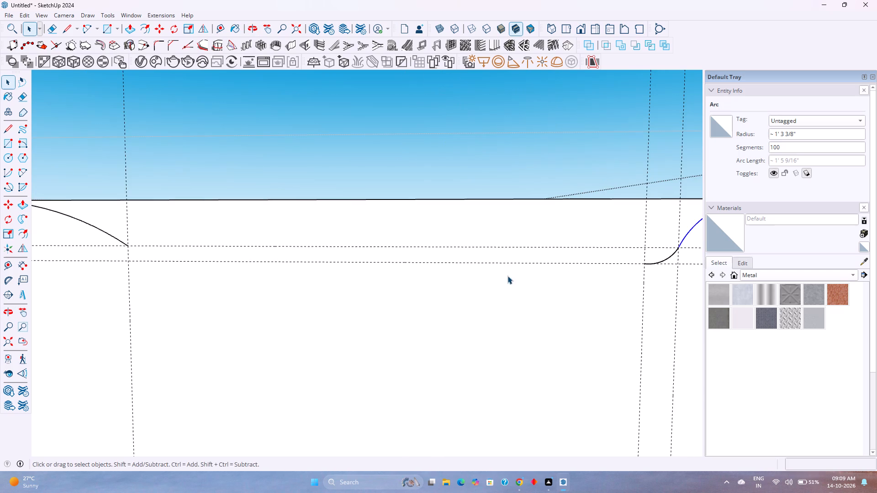
click(102, 231)
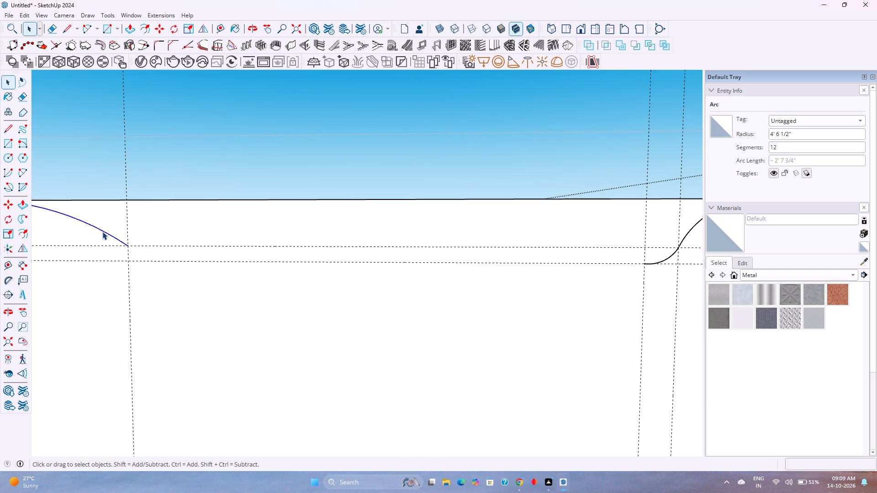
double_click(784, 150)
text(150)
key(Return)
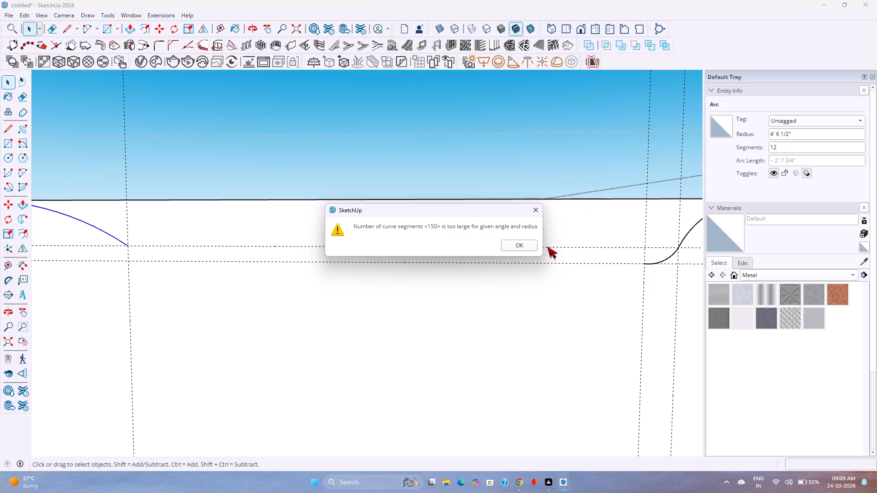
click(518, 245)
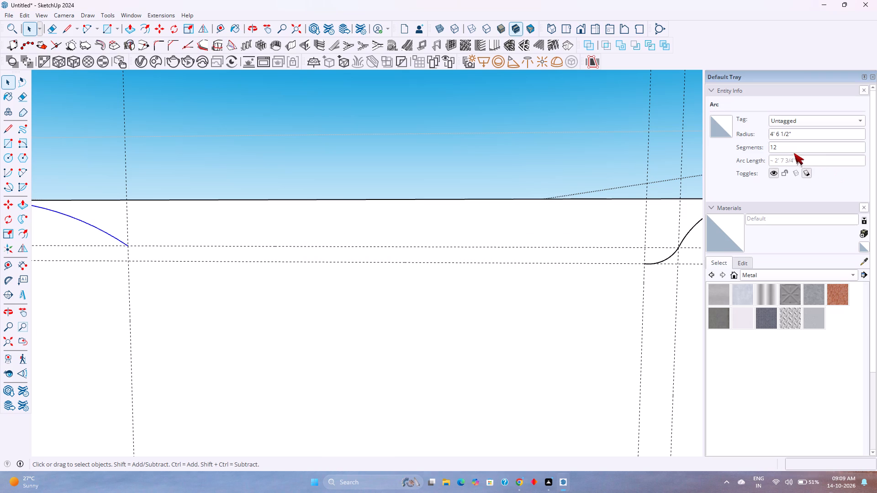
double_click(789, 150)
text(10)
key(Return)
key(0)
key(Return)
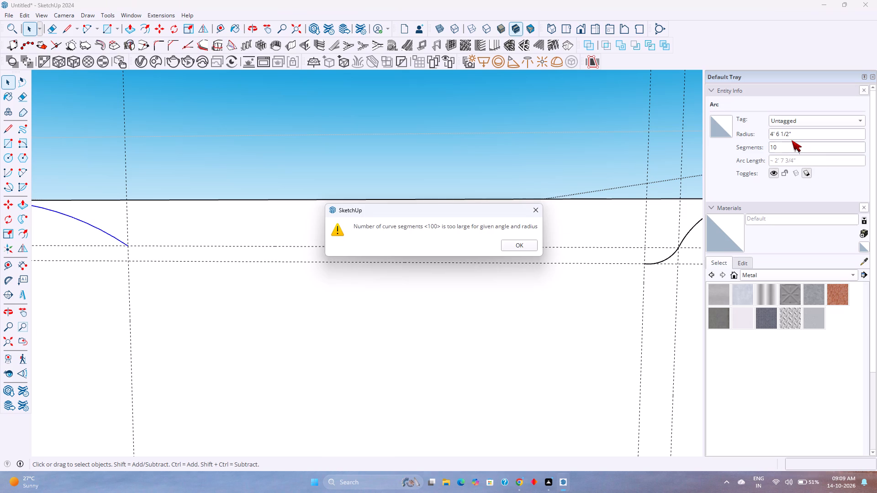
click(507, 246)
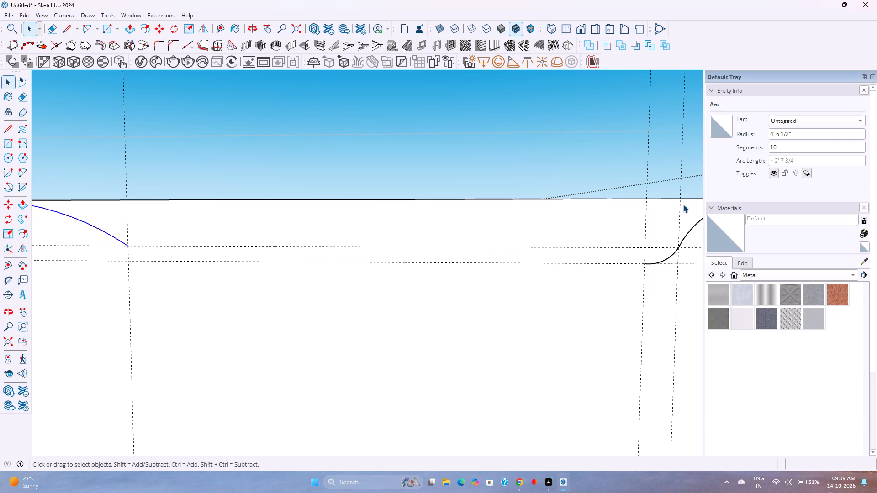
double_click(791, 149)
text(60)
key(Return)
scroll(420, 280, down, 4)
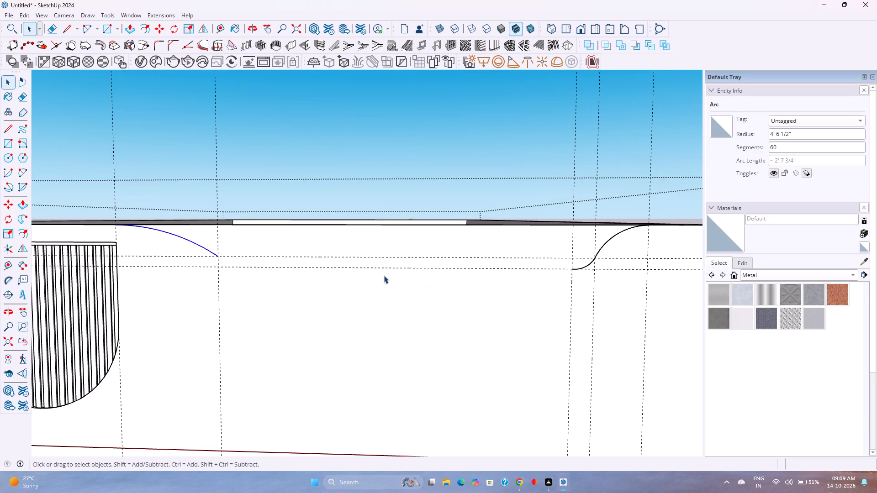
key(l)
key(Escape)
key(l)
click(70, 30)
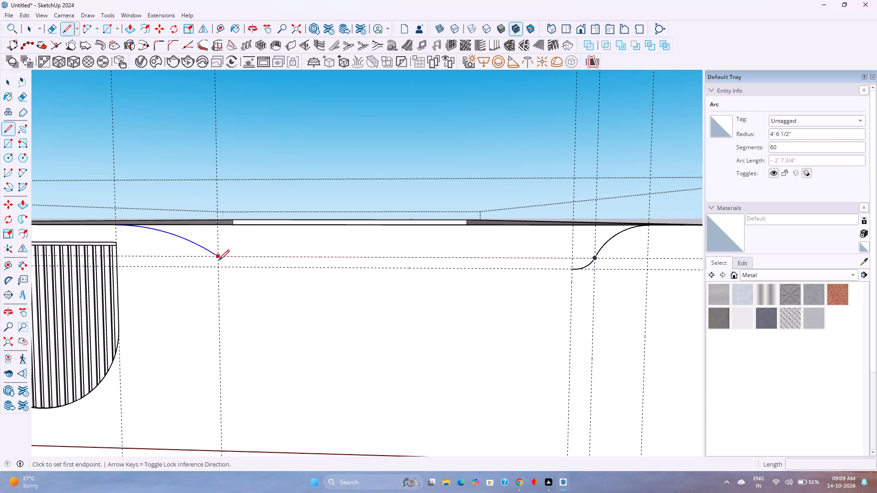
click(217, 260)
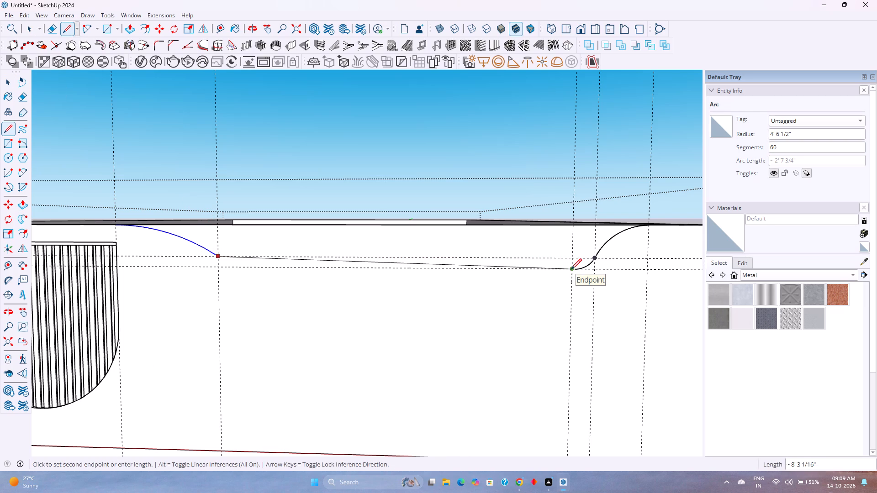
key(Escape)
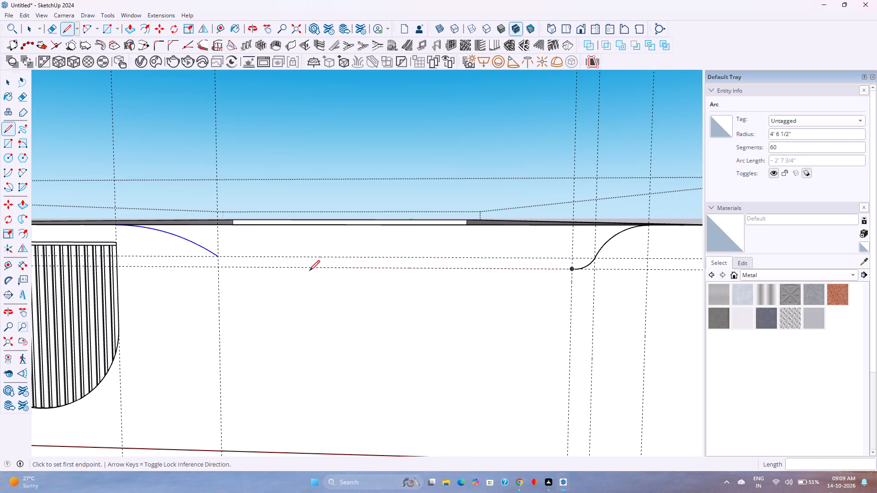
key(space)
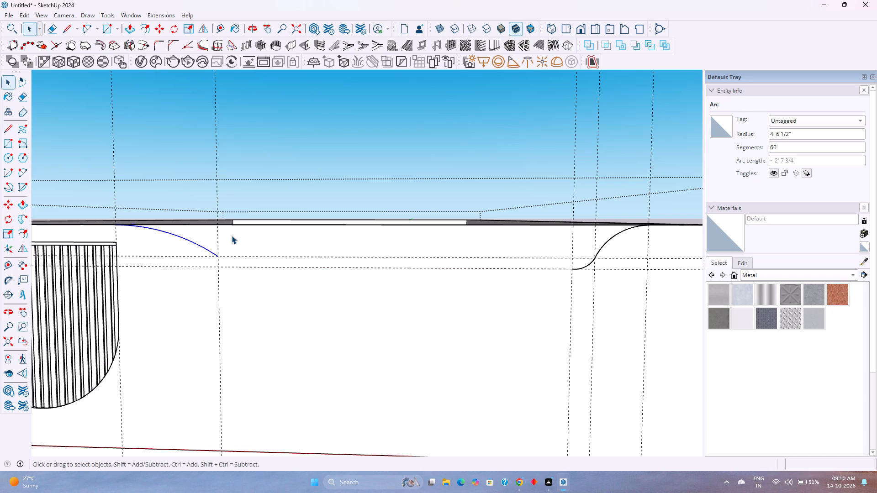
Place a vertical guide 9" from the guide at the louvre-side arc's lower end, toward the wall's far end.
click(220, 30)
click(217, 150)
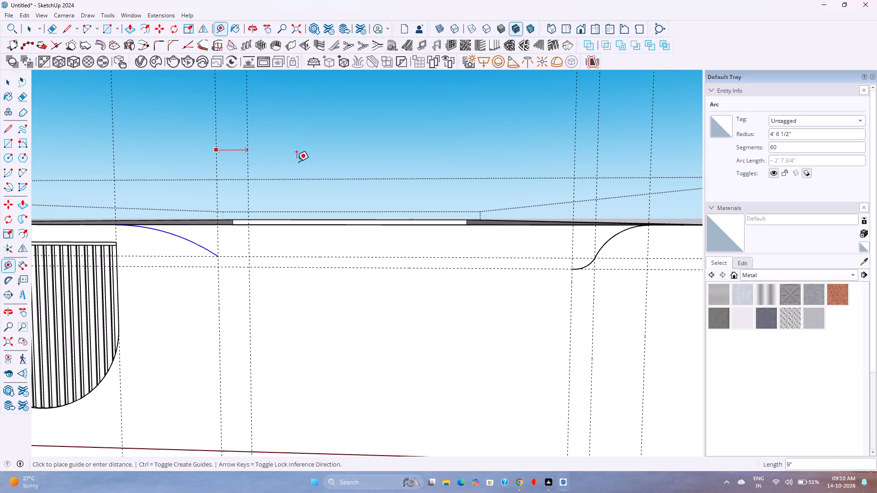
key(9)
key(Return)
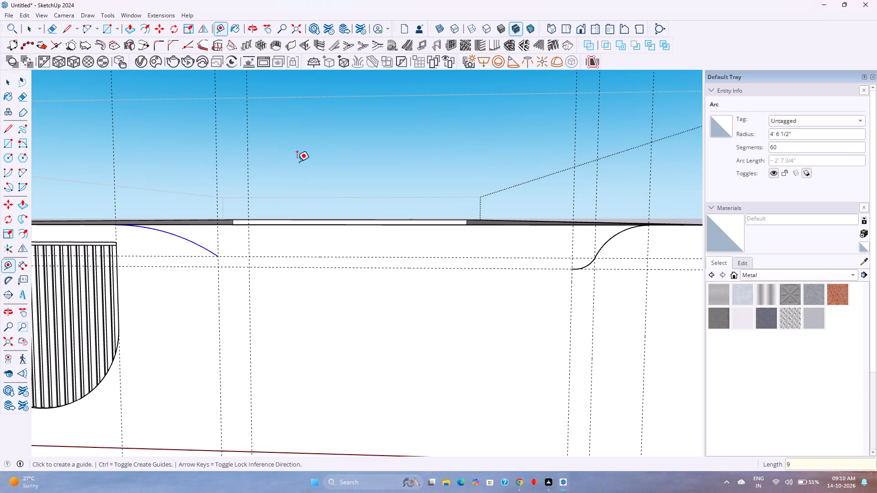
Draw a tangent arc from the louvre-side arc's lower endpoint to the crossing of the 9" guide and the lower horizontal guide.
key(a)
scroll(214, 256, up, 4)
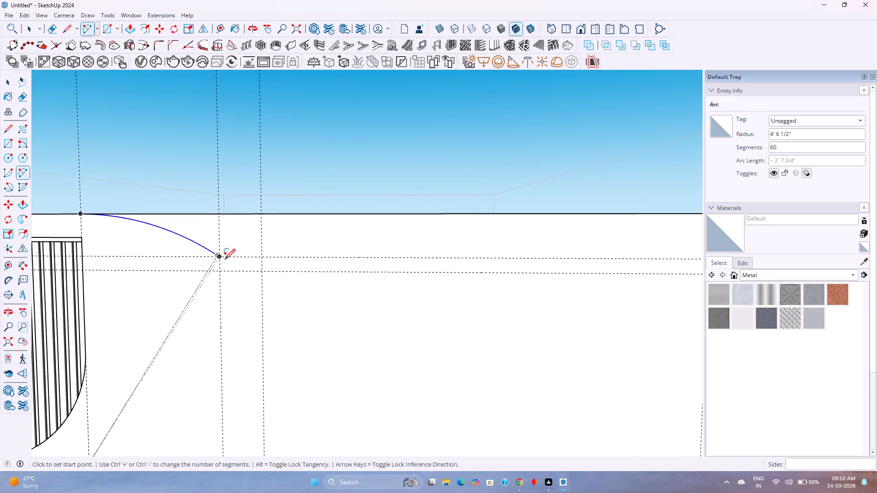
scroll(225, 259, up, 9)
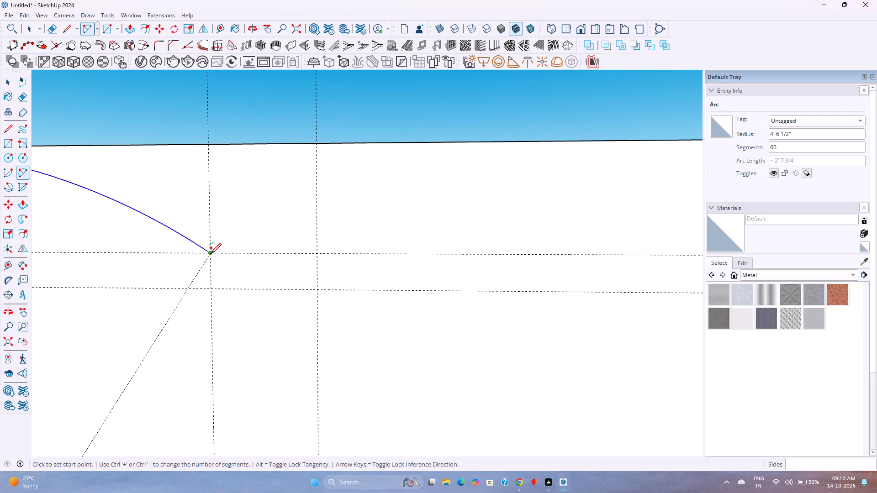
click(211, 254)
click(317, 289)
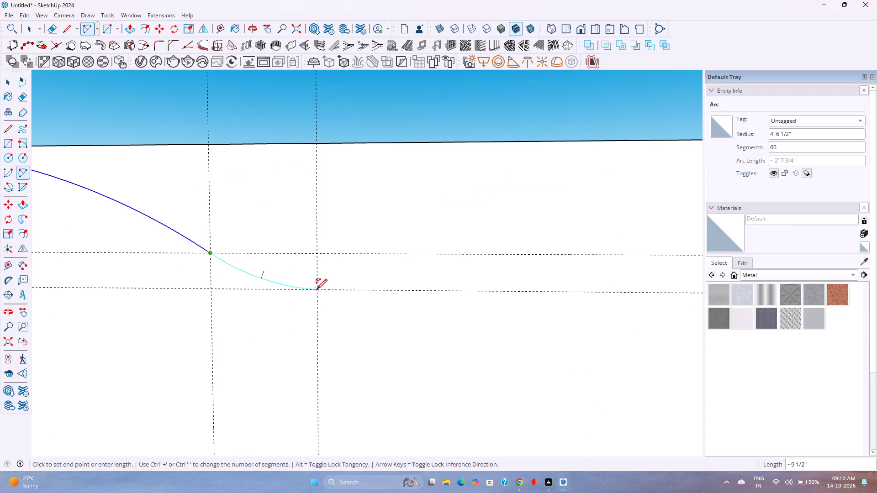
click(317, 289)
key(space)
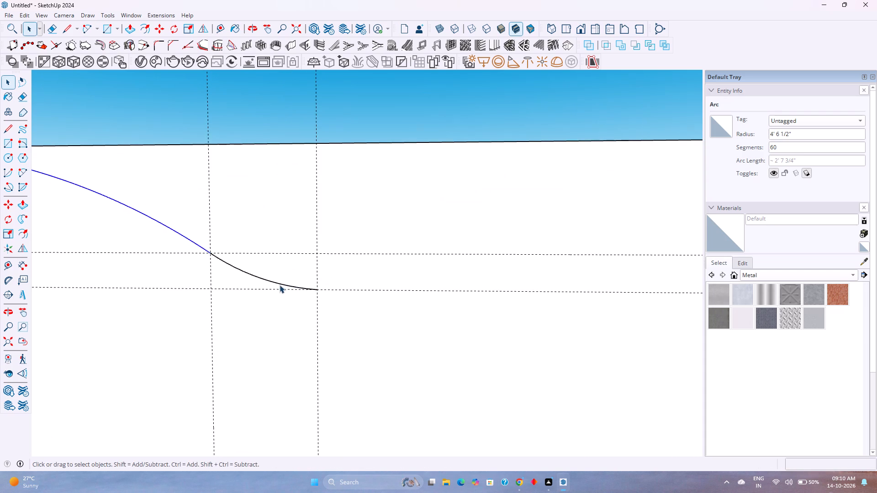
Set the new small lower arc's segment count to 40, after trying 20 and 30.
click(279, 283)
double_click(787, 151)
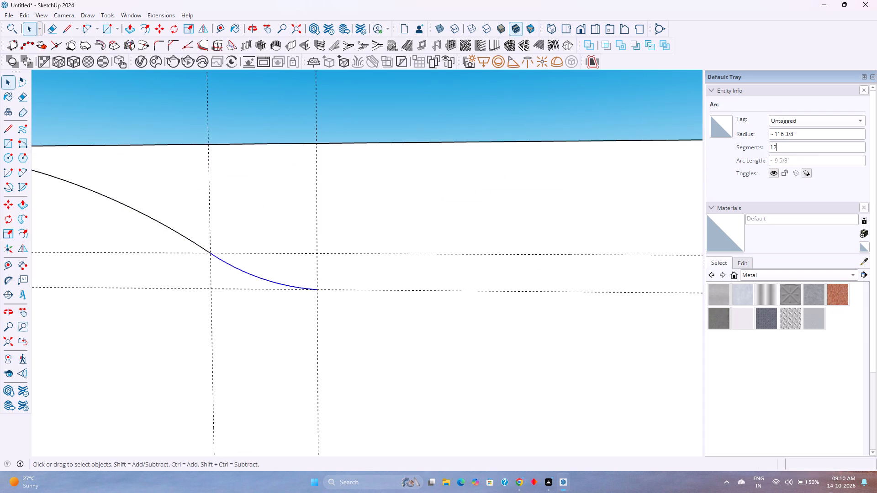
text(20)
key(Return)
key(BackSpace)
key(BackSpace)
text(30)
key(Return)
key(BackSpace)
key(BackSpace)
text(40)
key(Return)
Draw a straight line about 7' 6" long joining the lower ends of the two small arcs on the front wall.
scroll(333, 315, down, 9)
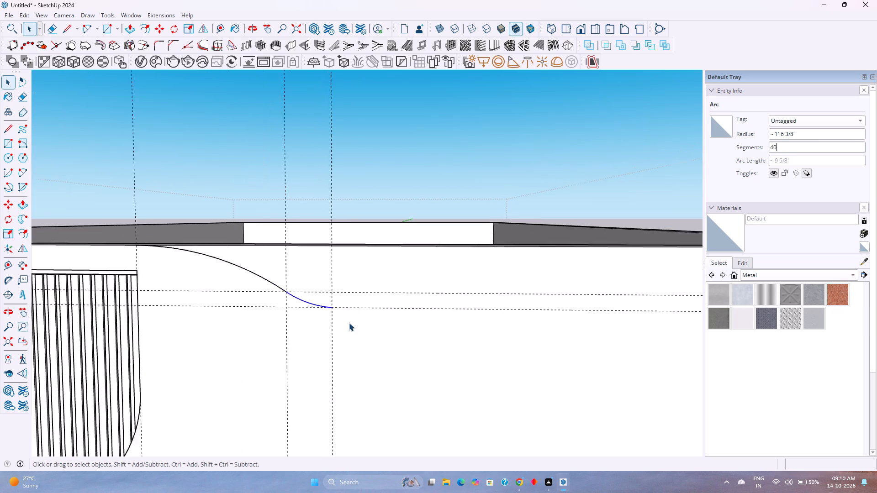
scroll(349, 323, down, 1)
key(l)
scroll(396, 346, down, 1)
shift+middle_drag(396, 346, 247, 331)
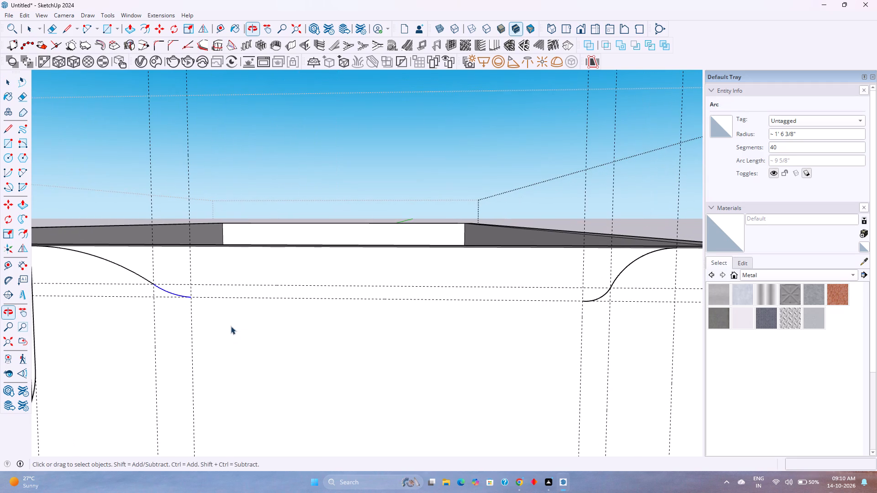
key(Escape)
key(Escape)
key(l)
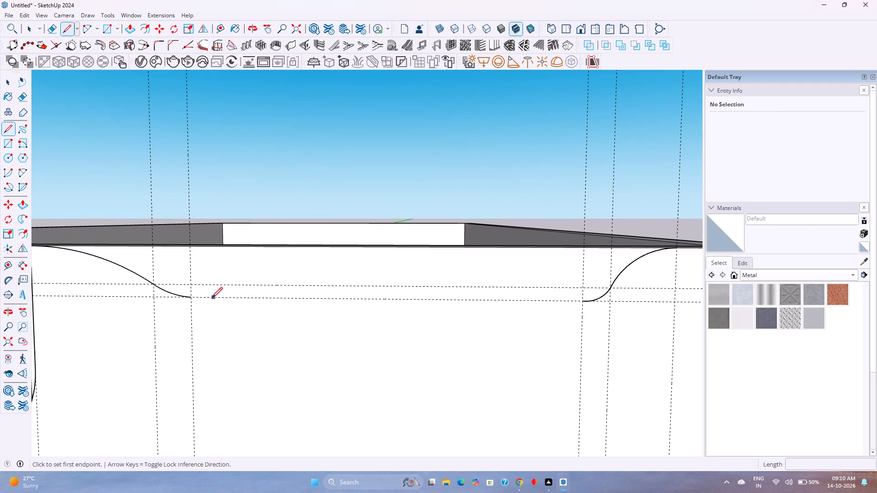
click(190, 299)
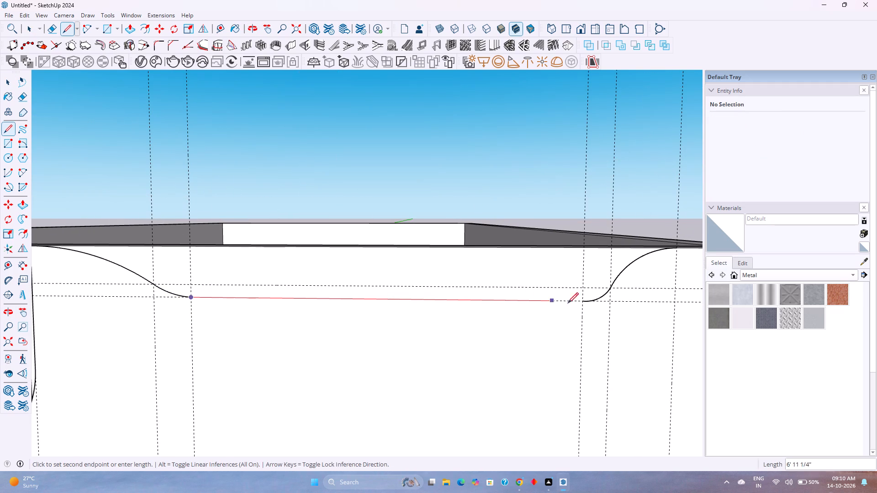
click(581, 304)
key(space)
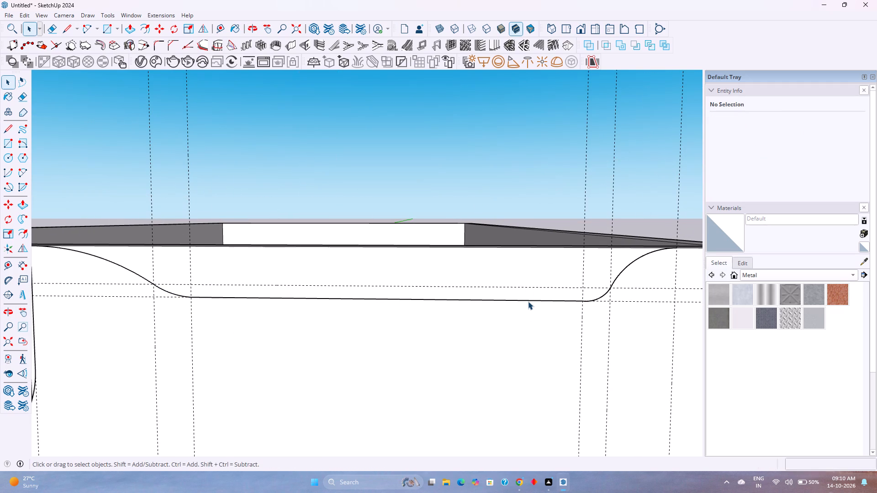
Examine whether the new bottom line, the adjoining small arc and the wall face form one connected outline.
click(523, 301)
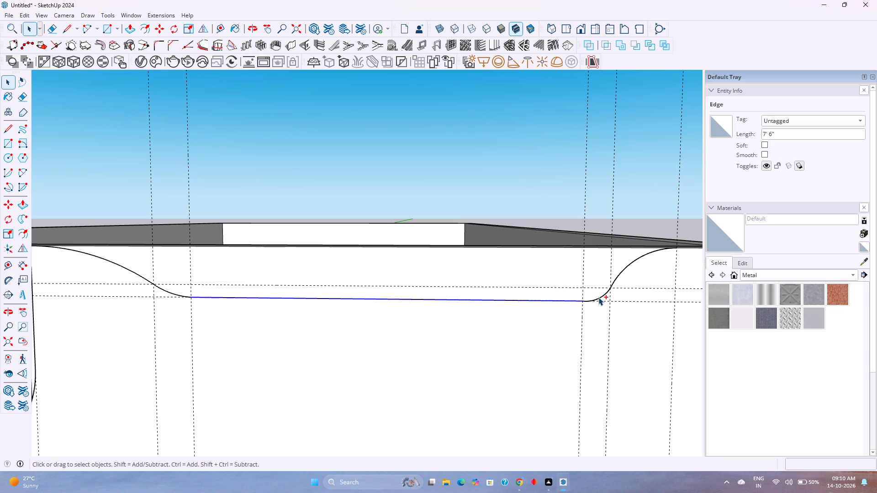
ctrl+click(598, 297)
double_click(594, 298)
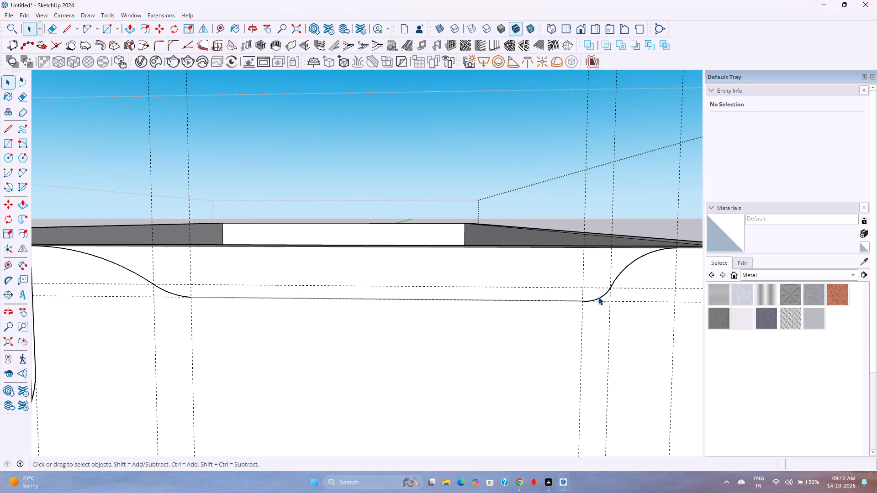
click(598, 297)
ctrl+click(562, 300)
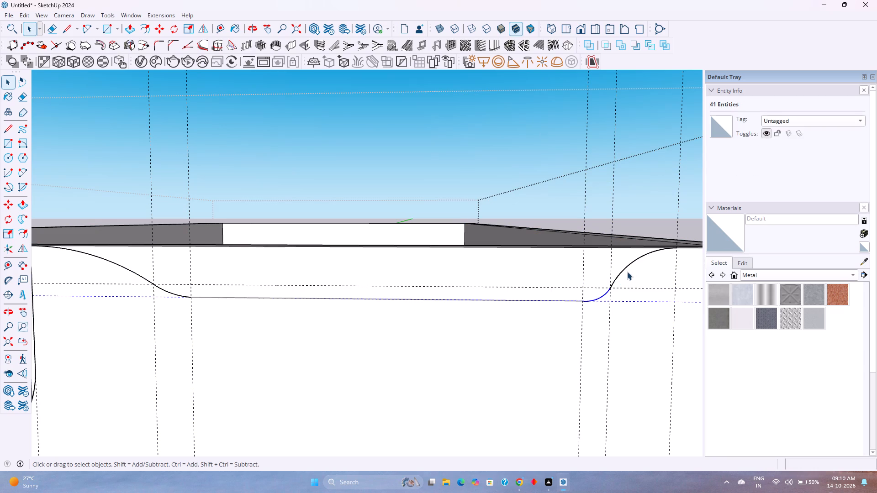
click(627, 270)
Delete all construction guides from the model.
scroll(321, 326, down, 5)
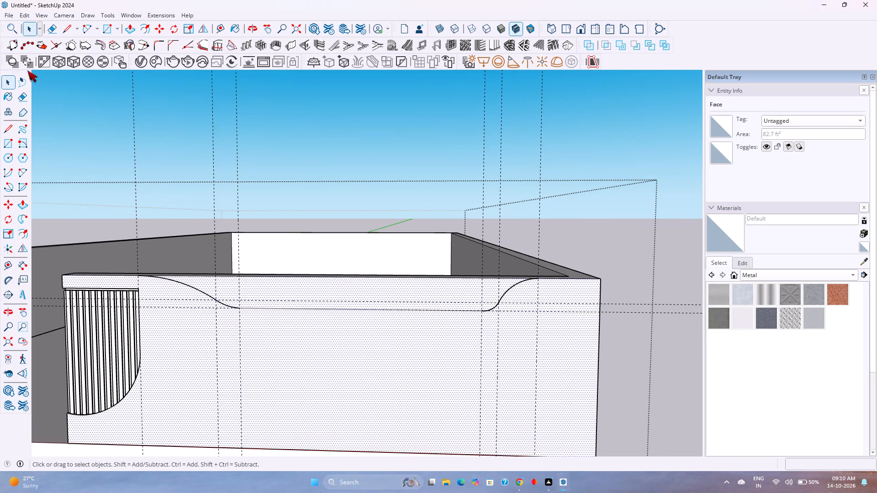
click(5, 13)
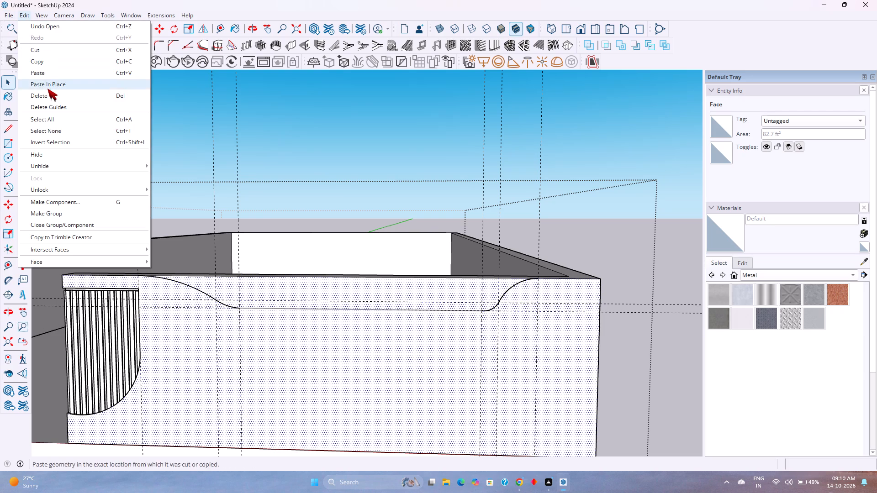
click(55, 106)
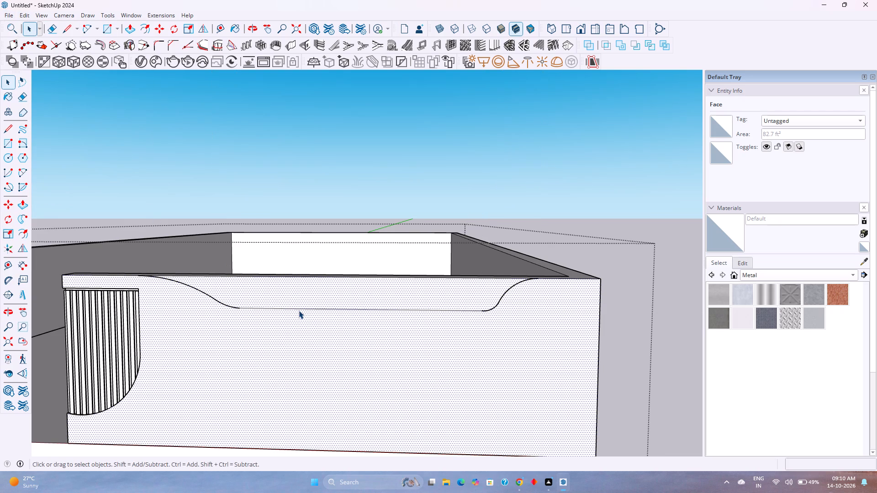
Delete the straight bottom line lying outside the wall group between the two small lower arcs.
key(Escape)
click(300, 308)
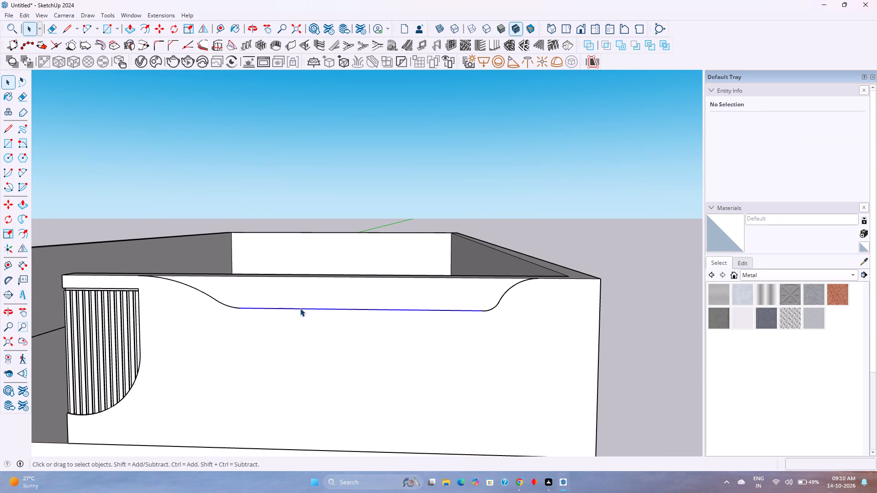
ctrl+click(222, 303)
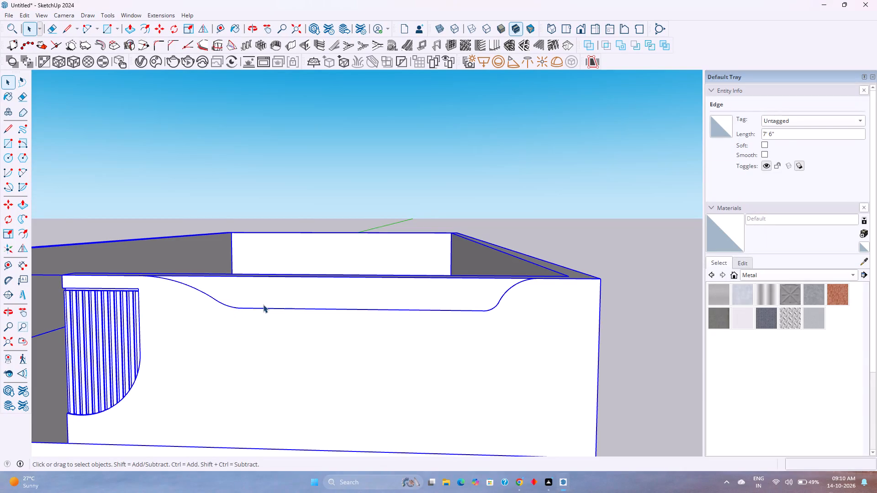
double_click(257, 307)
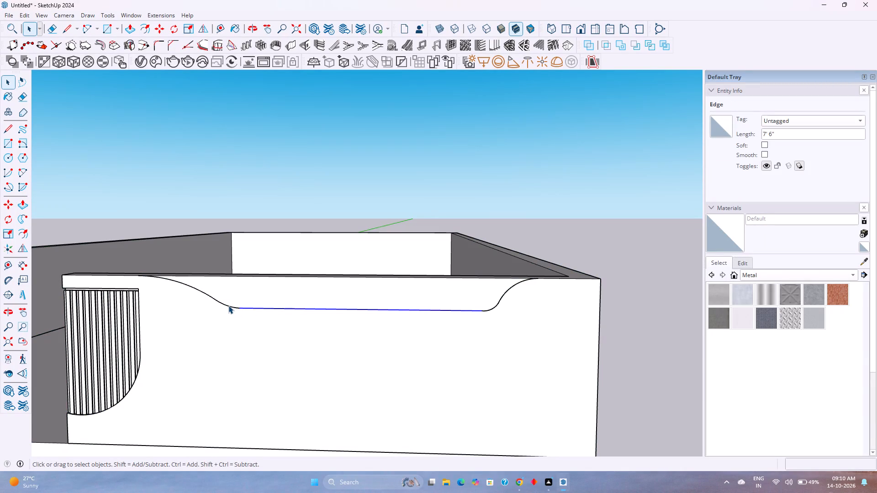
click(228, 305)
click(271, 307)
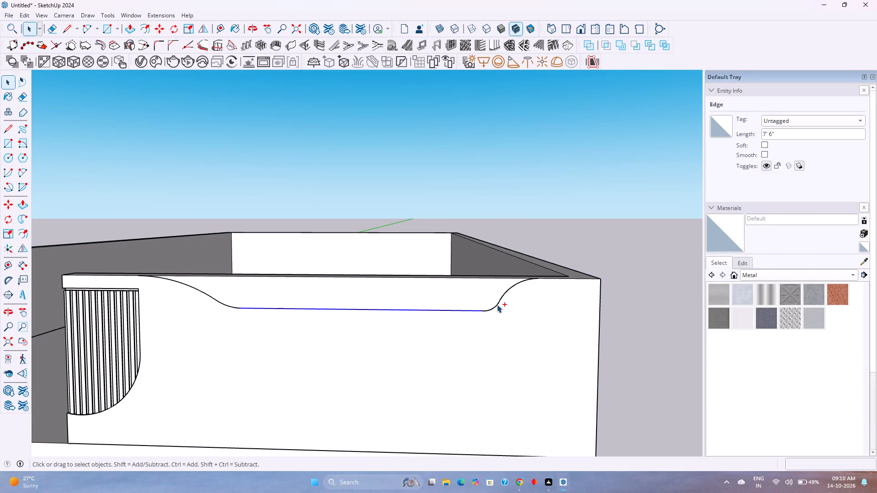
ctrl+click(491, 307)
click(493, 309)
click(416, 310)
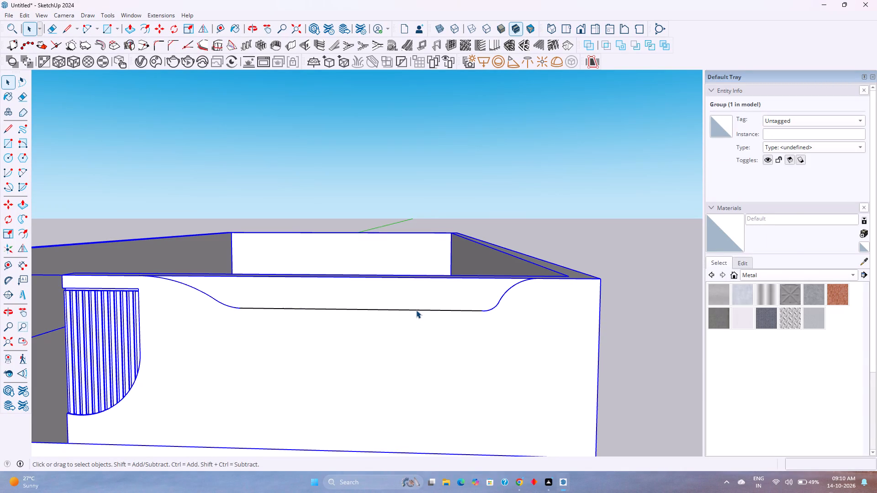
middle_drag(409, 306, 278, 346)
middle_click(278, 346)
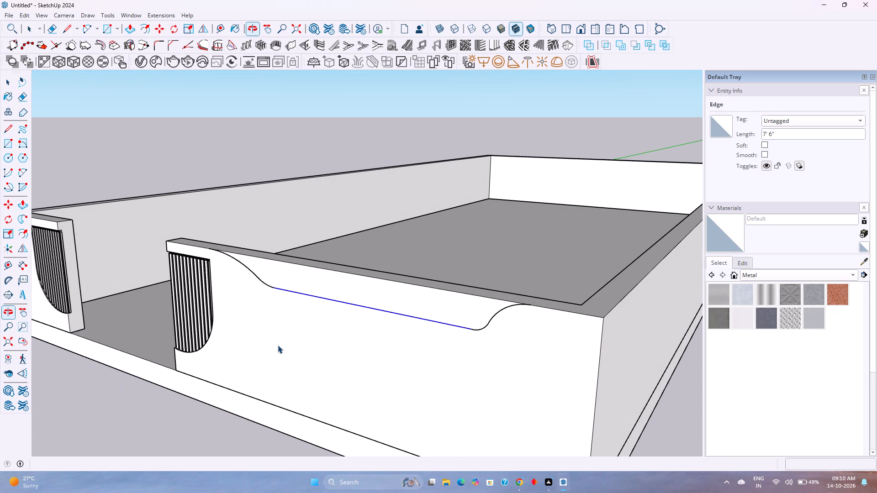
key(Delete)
Inside the wall group, draw a line about 7' 6" long between the lower ends of the two small arcs.
double_click(330, 347)
middle_drag(330, 347, 379, 314)
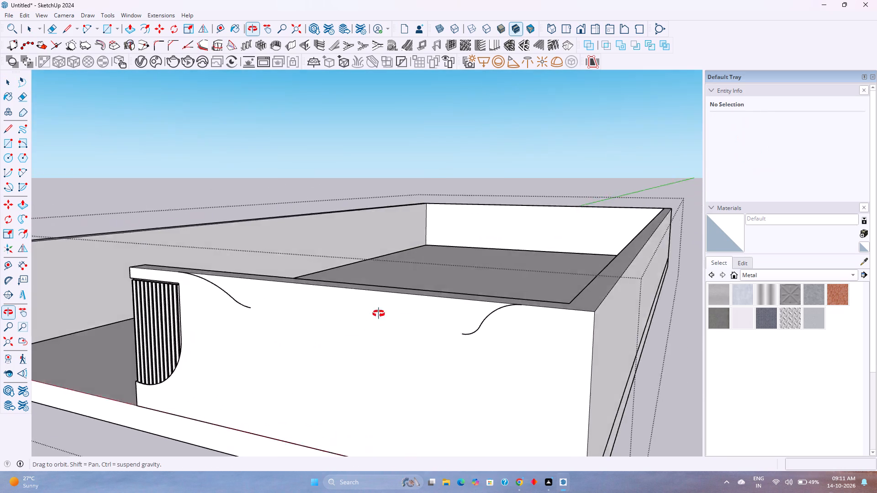
middle_drag(379, 314, 391, 306)
scroll(316, 346, down, 2)
middle_drag(211, 357, 243, 331)
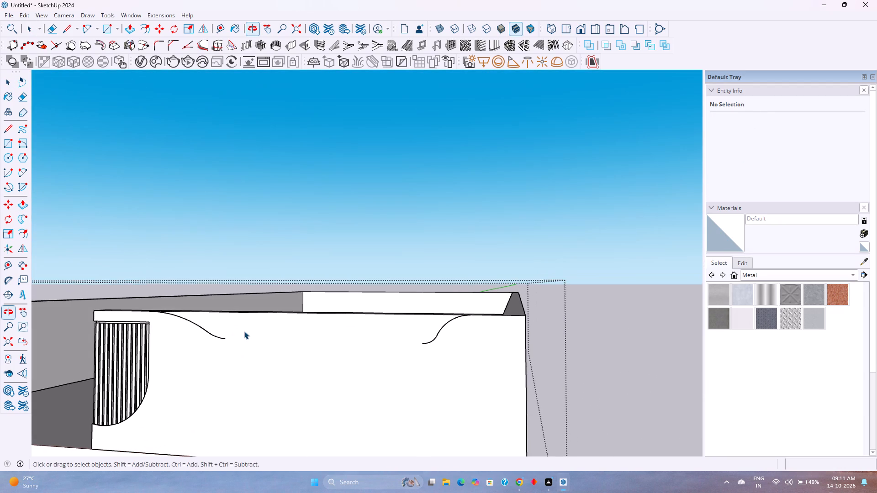
key(l)
click(226, 338)
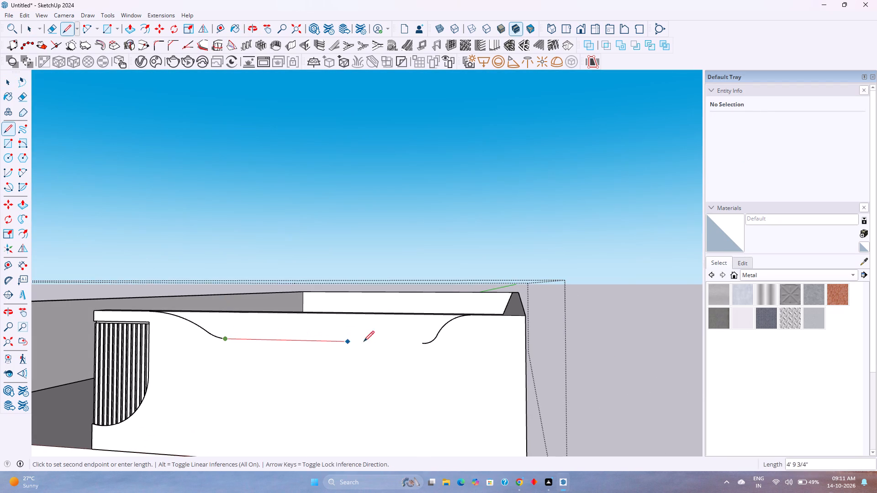
click(421, 344)
key(space)
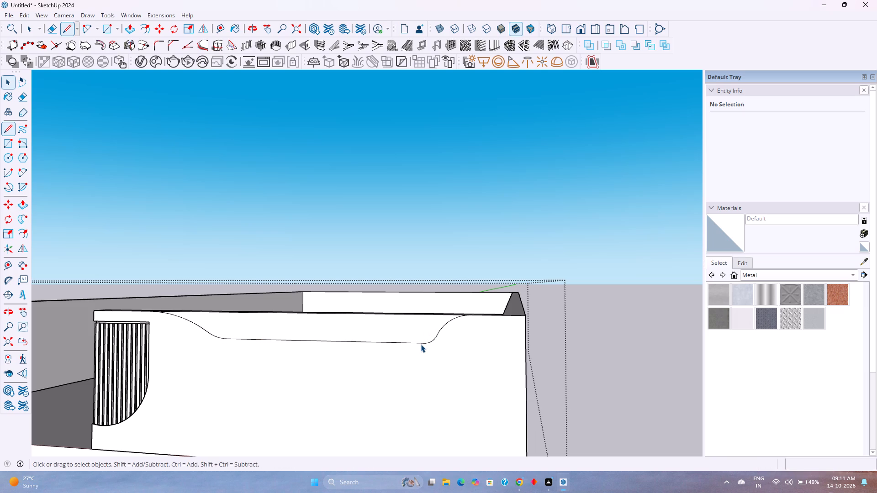
Weld the straight bottom line and the four arcs of the dipped profile into a single curve.
click(416, 331)
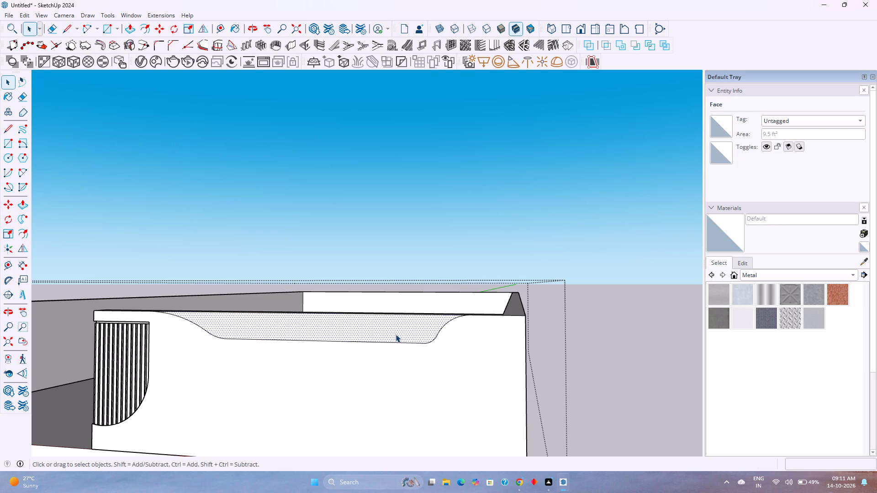
click(396, 343)
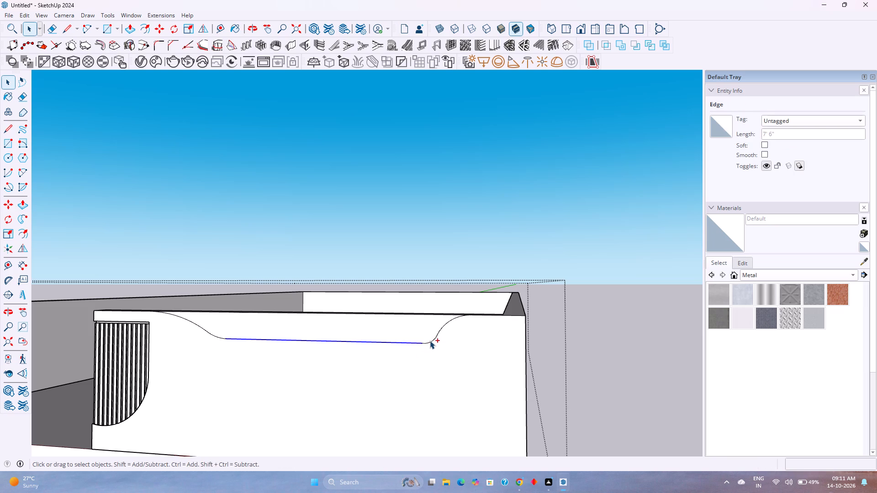
ctrl+click(430, 341)
ctrl+click(441, 326)
ctrl+click(218, 336)
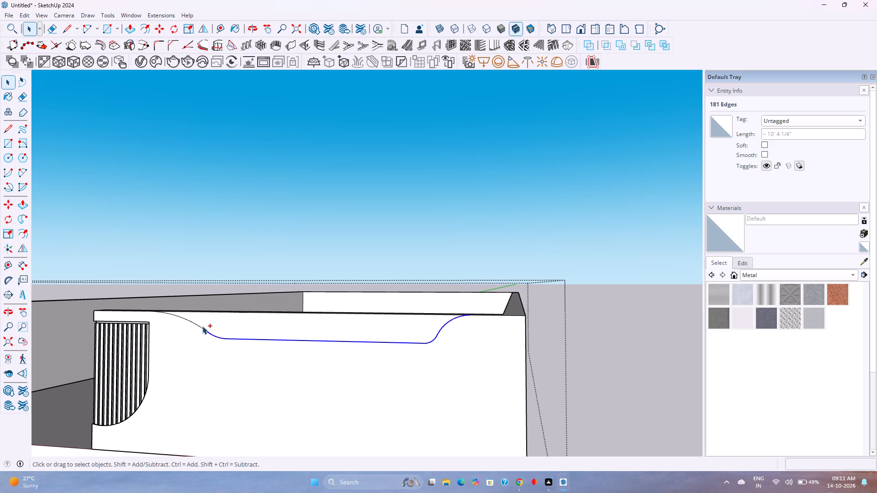
ctrl+click(199, 326)
right_click(226, 338)
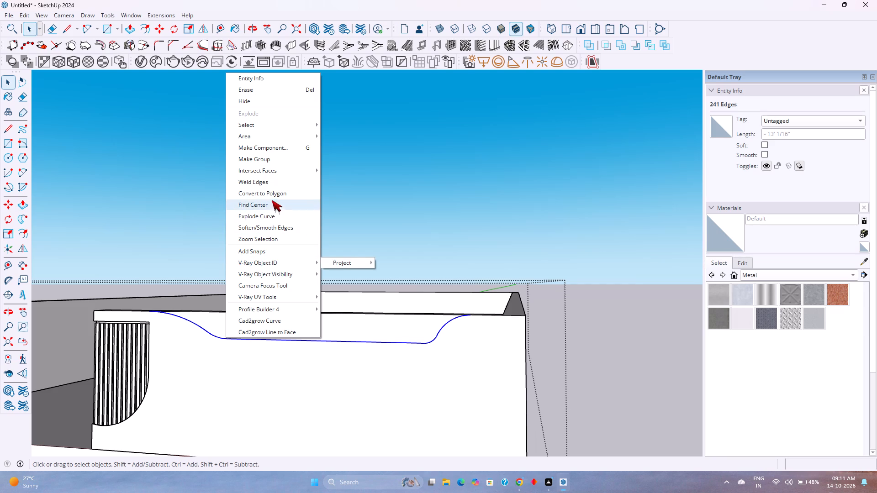
click(273, 184)
Offset the welded dip curve 2" downward on the wall face, after trying 3".
scroll(308, 325, up, 6)
middle_drag(308, 325, 301, 342)
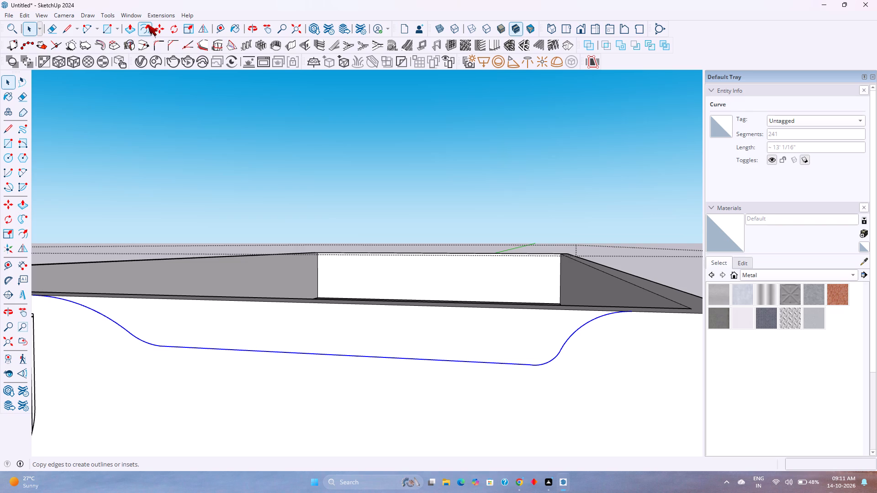
click(147, 24)
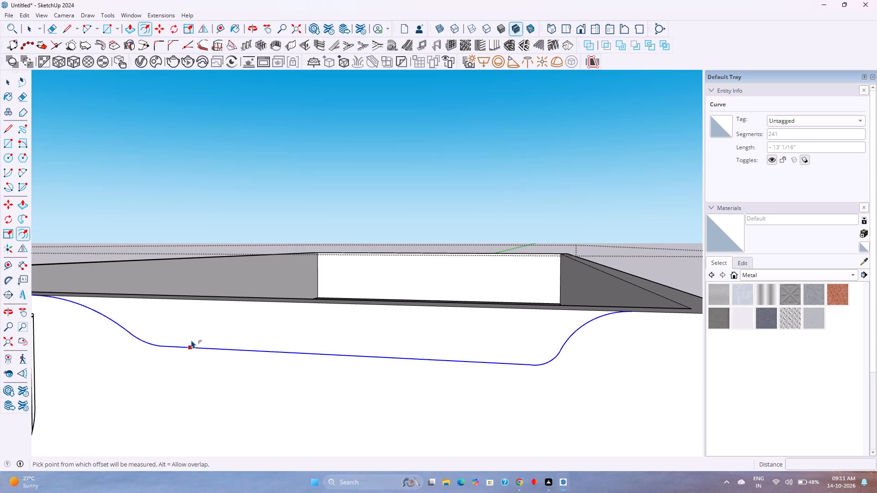
click(193, 351)
scroll(193, 357, down, 3)
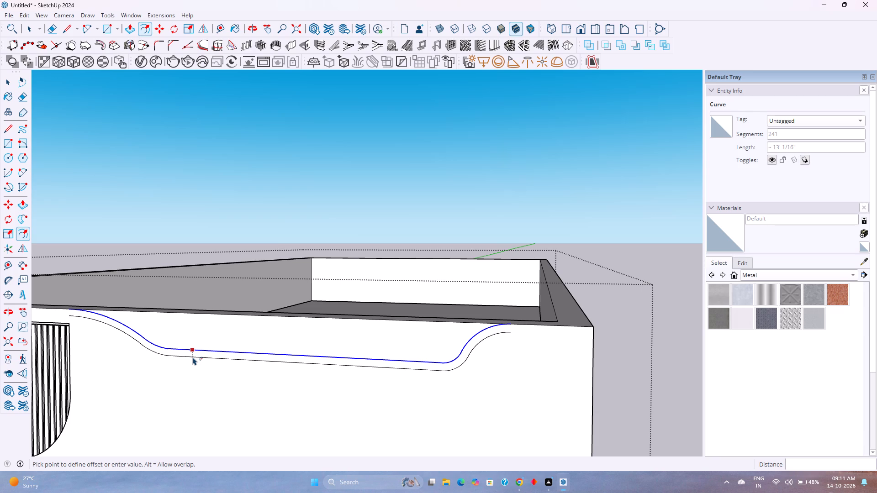
key(2)
key(Return)
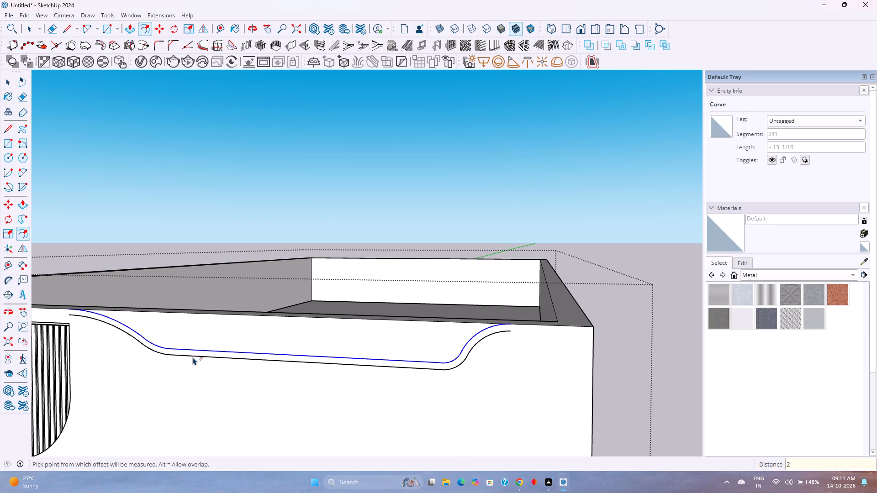
key(3)
key(Return)
scroll(193, 357, down, 5)
middle_drag(193, 357, 237, 316)
middle_click(237, 316)
key(2)
key(Return)
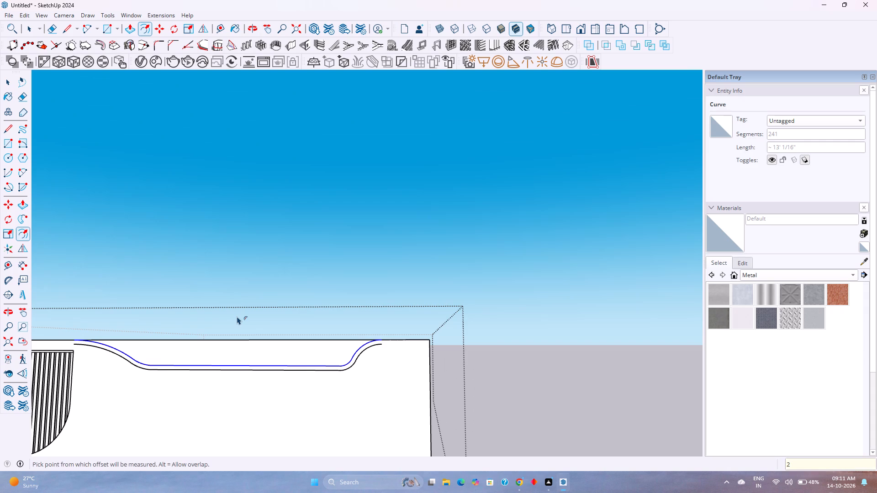
Extend both ends of the 2" offset curve to the front wall's side edges with straight lines about 1' 10" and 2' 6" long.
key(l)
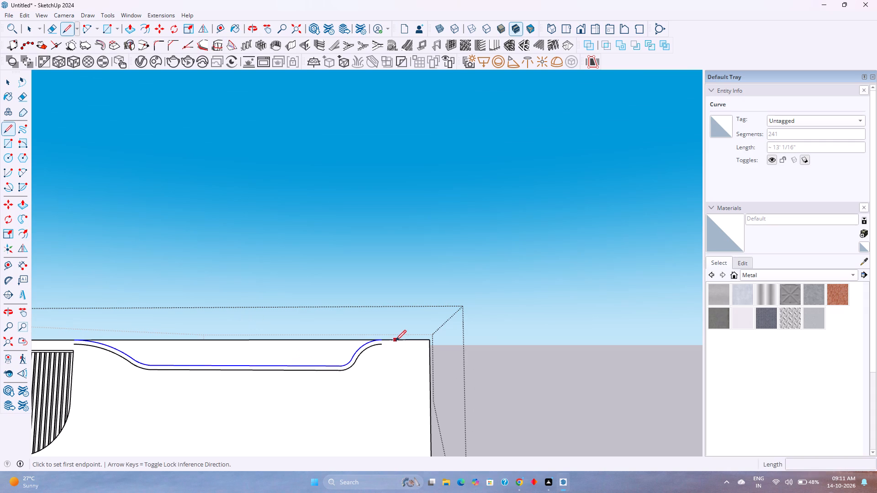
scroll(381, 349, up, 7)
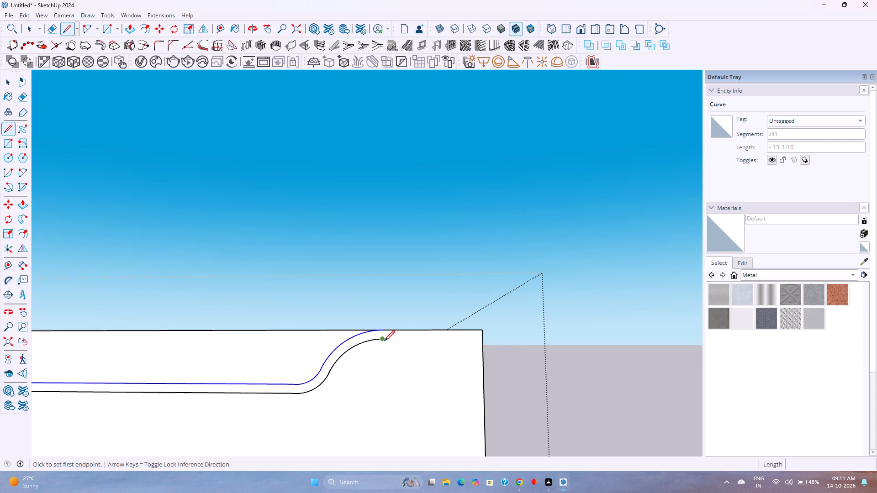
click(384, 341)
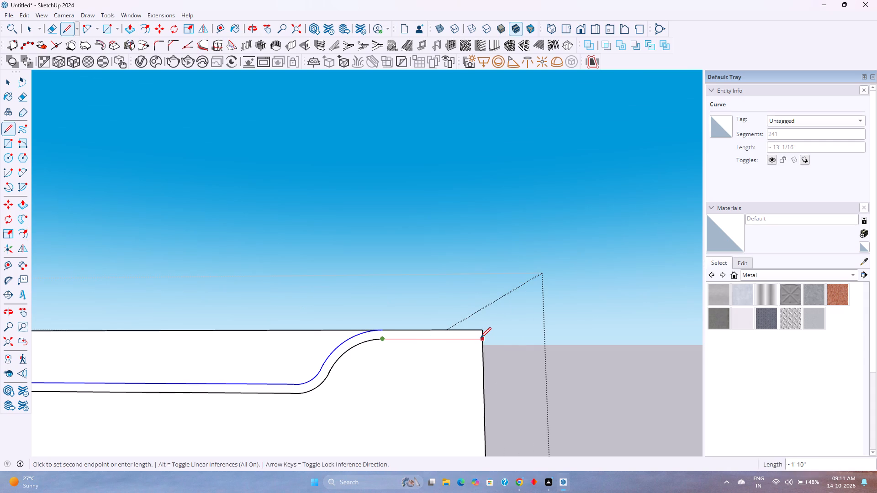
click(481, 338)
scroll(426, 358, down, 5)
shift+middle_drag(316, 380, 592, 346)
shift+middle_click(592, 346)
key(Escape)
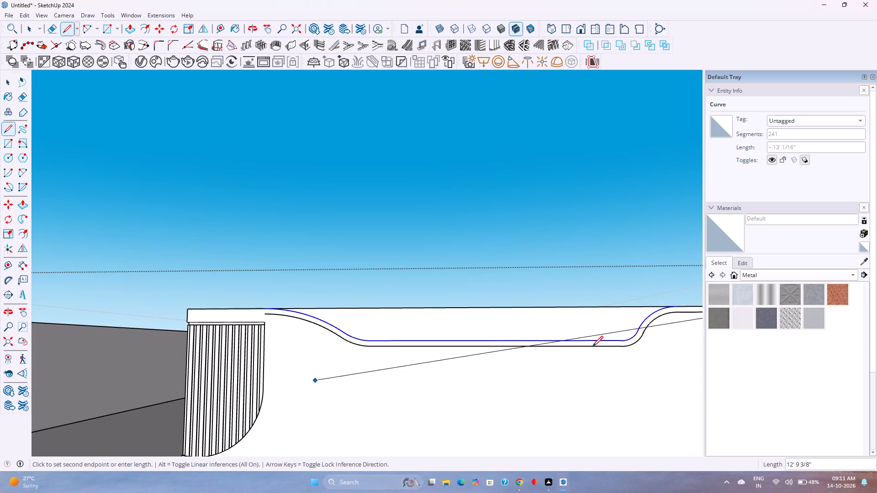
scroll(265, 309, up, 2)
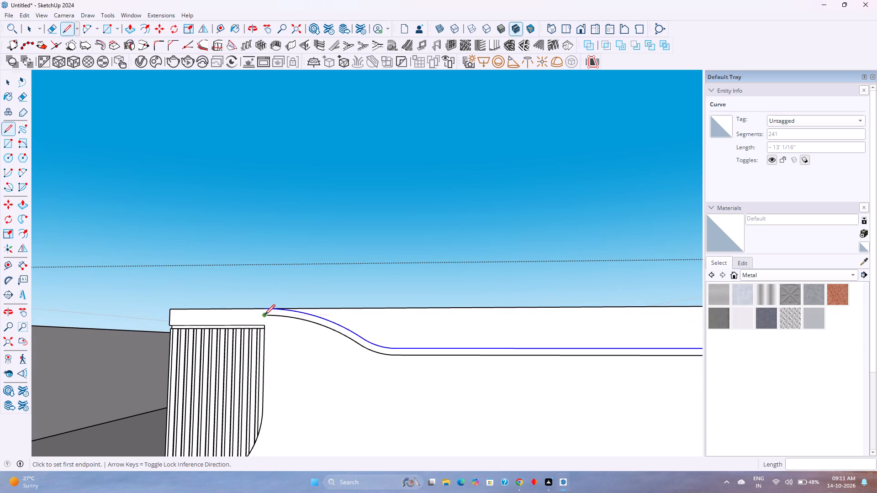
click(264, 315)
click(171, 314)
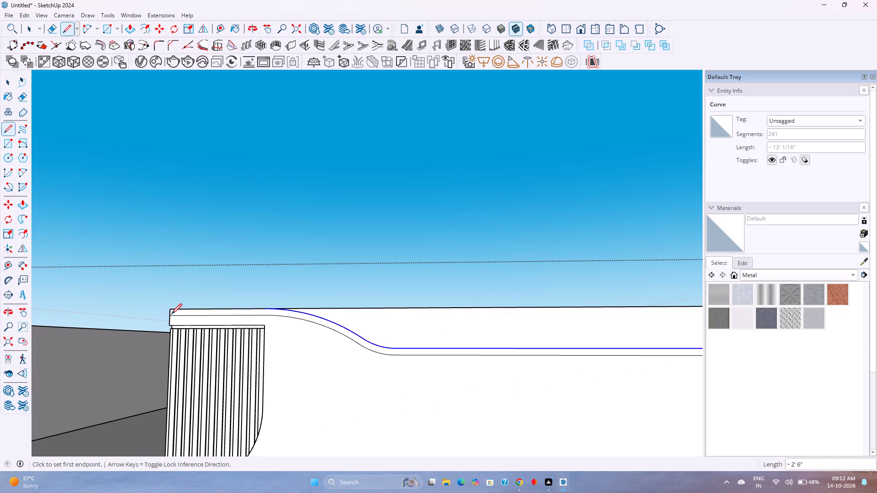
Push the face above the dipped curve 9" back through the front wall's full thickness to cut the dip out.
key(space)
click(382, 331)
middle_drag(382, 331, 368, 400)
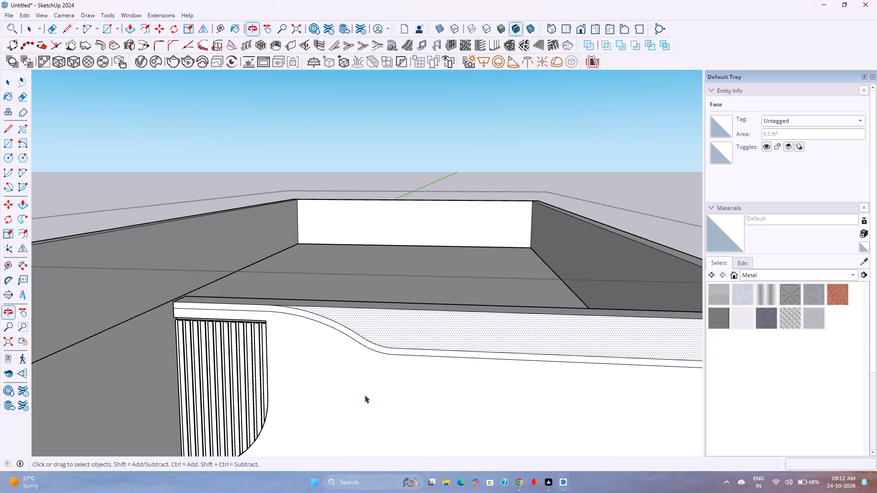
key(p)
click(391, 335)
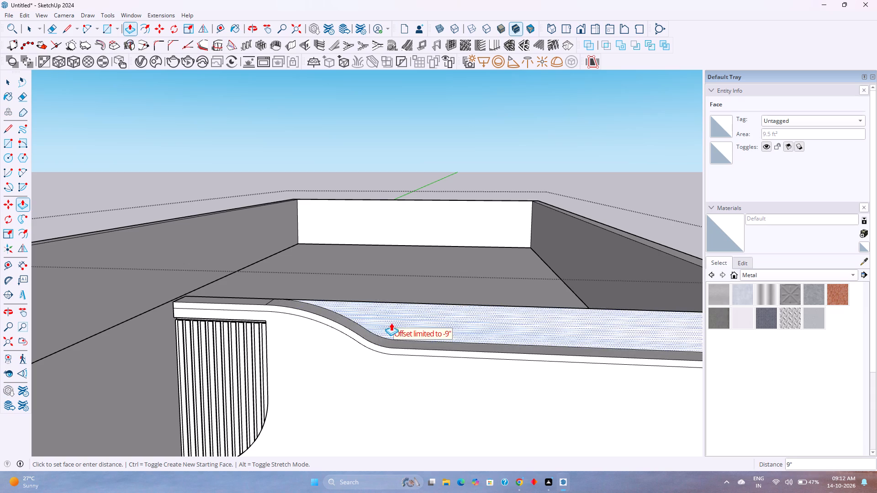
click(391, 320)
Push/Pull the narrow band along the front wall's dipped top edge outward by 2".
middle_drag(368, 319, 365, 365)
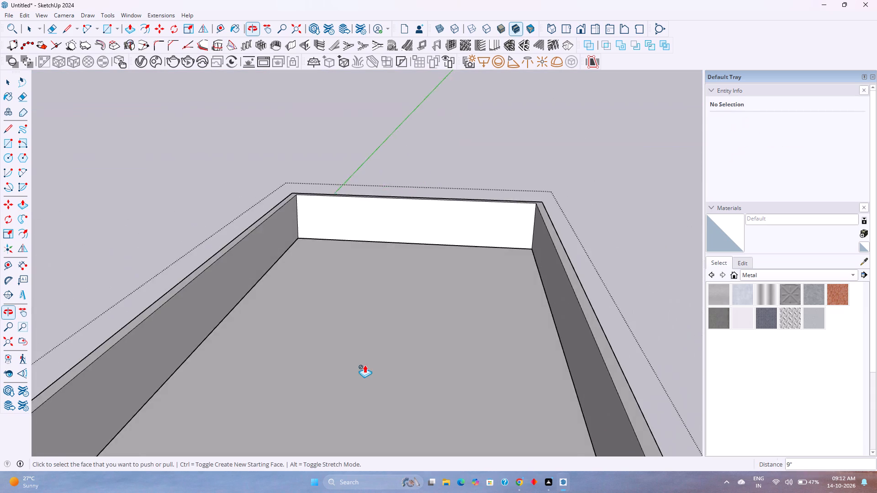
scroll(364, 365, down, 8)
middle_drag(333, 406, 344, 329)
middle_click(344, 329)
scroll(416, 344, up, 2)
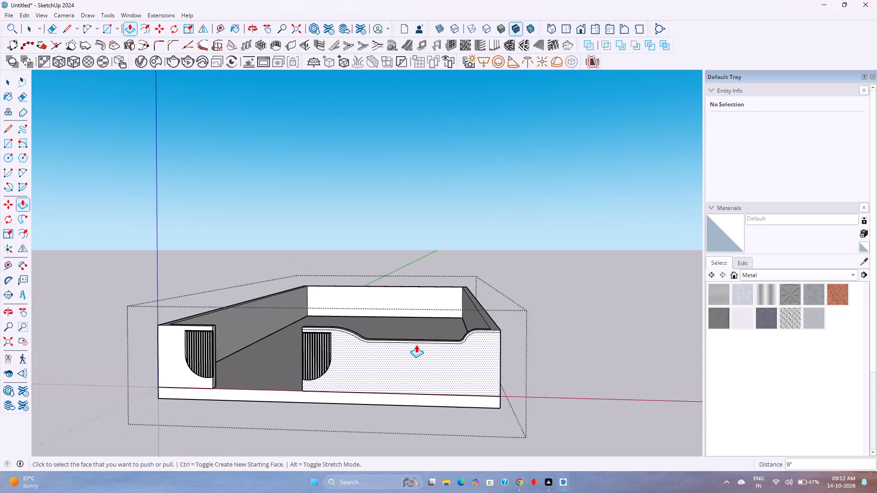
scroll(416, 345, up, 2)
middle_drag(421, 357, 431, 317)
middle_click(431, 317)
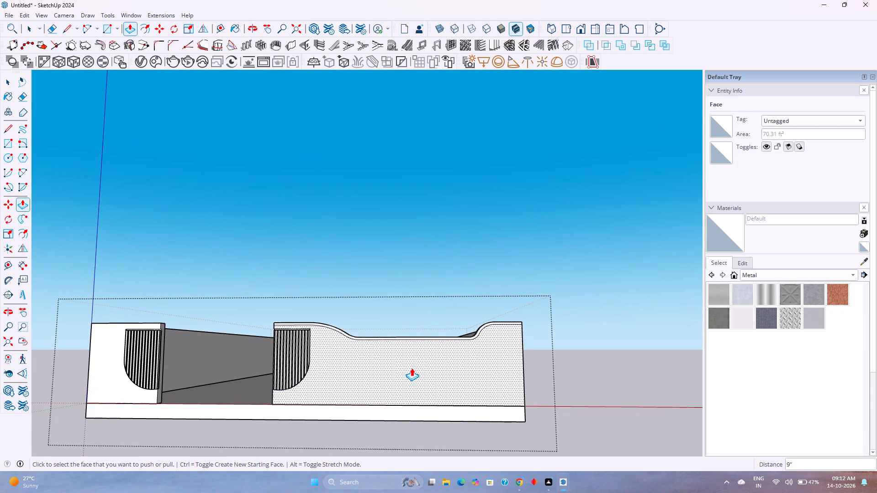
scroll(412, 368, down, 6)
middle_drag(419, 380, 353, 355)
middle_click(353, 355)
scroll(353, 355, down, 2)
middle_drag(353, 355, 386, 403)
middle_click(386, 403)
scroll(377, 323, down, 2)
middle_drag(377, 323, 422, 389)
middle_click(422, 389)
scroll(390, 296, up, 10)
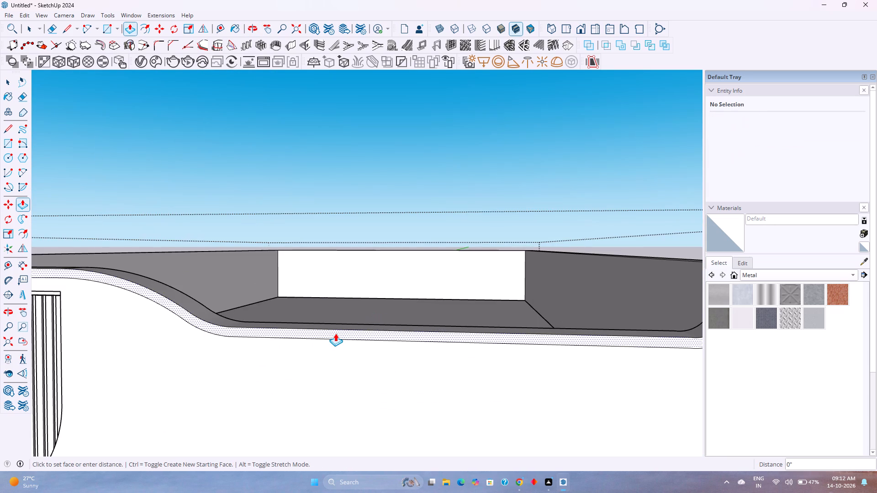
click(335, 333)
scroll(329, 337, down, 5)
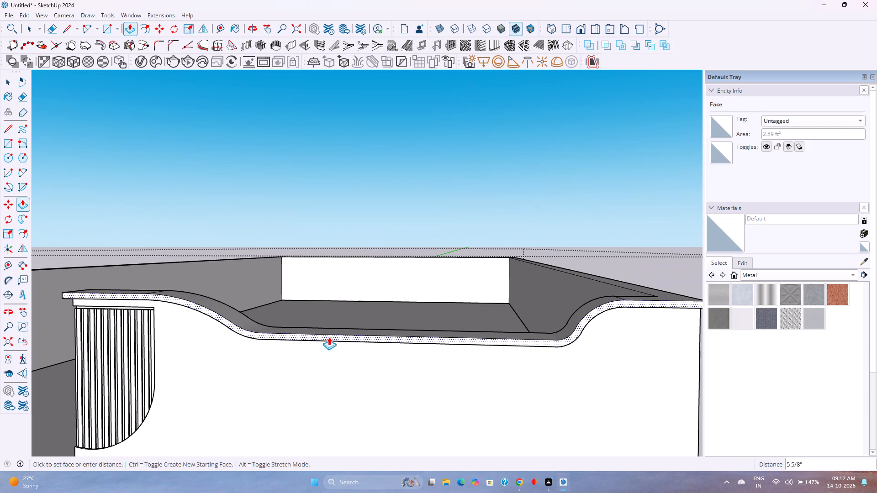
key(2)
key(Return)
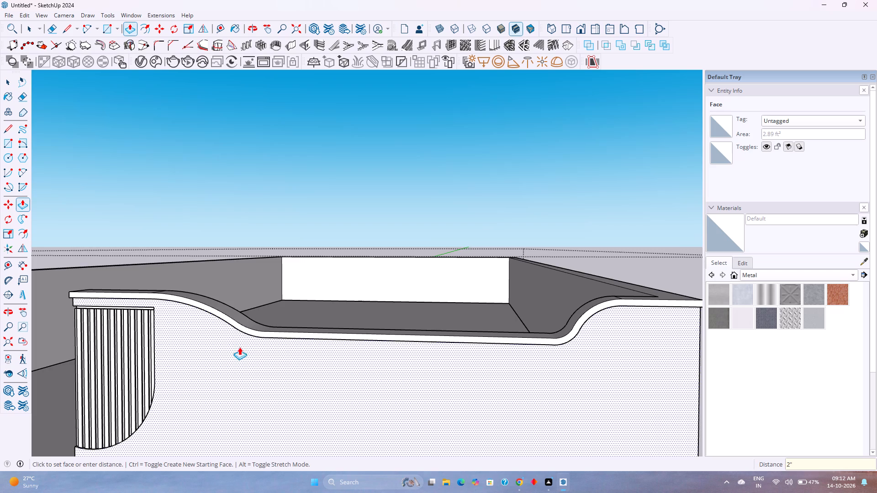
Examine the projecting band and the dipped front wall from the side, from above and from the front.
middle_drag(239, 347, 512, 341)
middle_click(512, 341)
middle_click(514, 341)
middle_drag(120, 335, 238, 340)
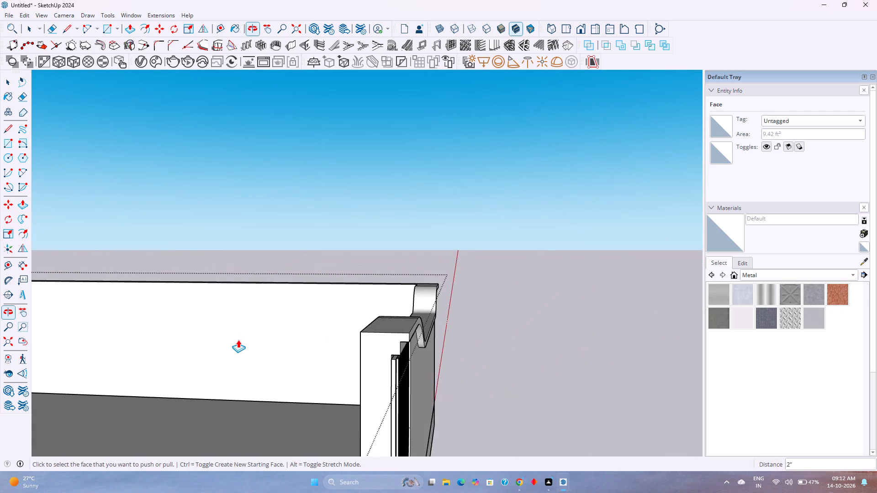
middle_drag(238, 340, 169, 345)
middle_drag(158, 346, 93, 348)
middle_click(93, 348)
key(space)
scroll(306, 341, down, 4)
shift+middle_drag(345, 367, 469, 374)
shift+middle_click(469, 374)
middle_drag(471, 375, 235, 446)
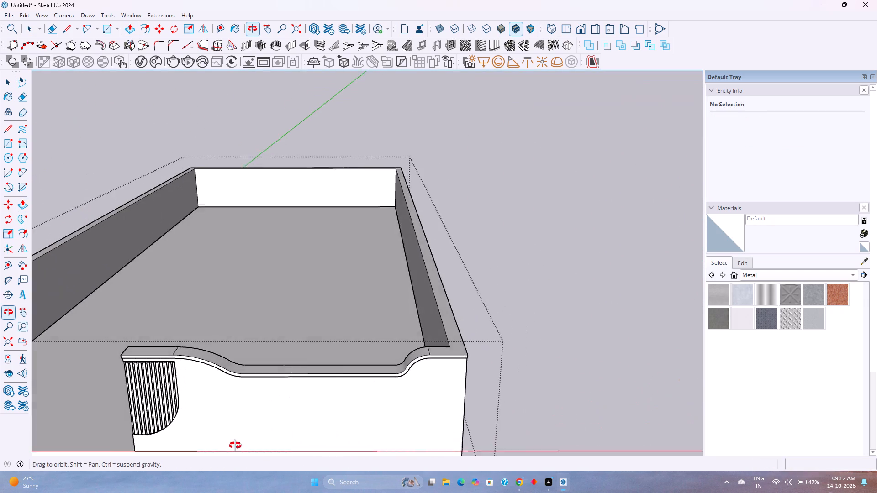
middle_drag(235, 446, 232, 449)
middle_click(231, 450)
scroll(320, 377, up, 3)
middle_drag(278, 406, 278, 343)
middle_click(279, 341)
scroll(278, 355, up, 3)
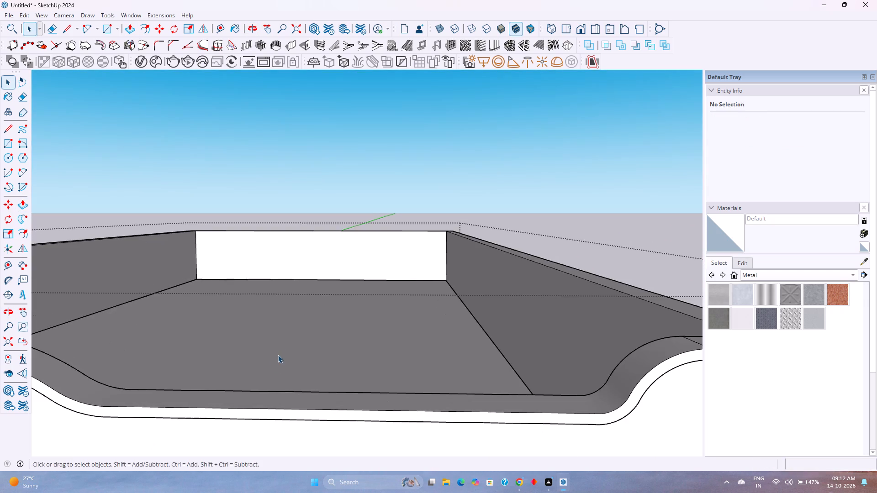
middle_drag(262, 377, 268, 338)
middle_click(268, 338)
scroll(270, 333, up, 1)
scroll(271, 333, down, 5)
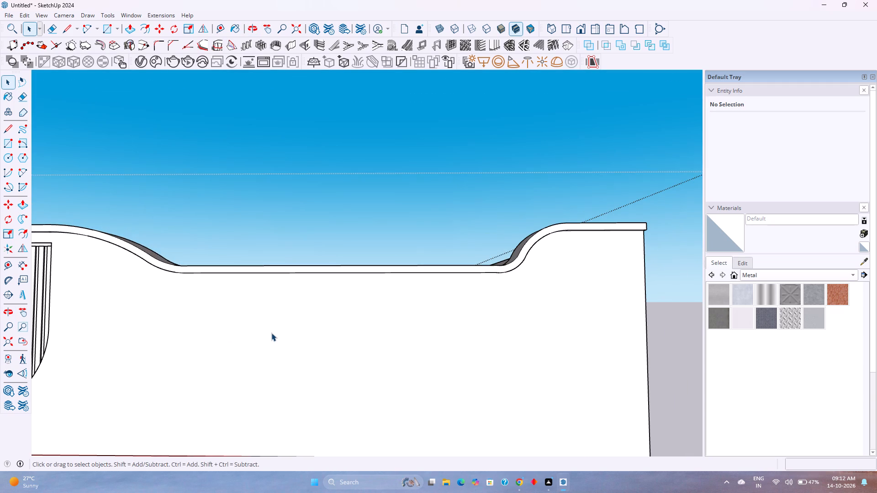
scroll(271, 333, down, 3)
double_click(275, 357)
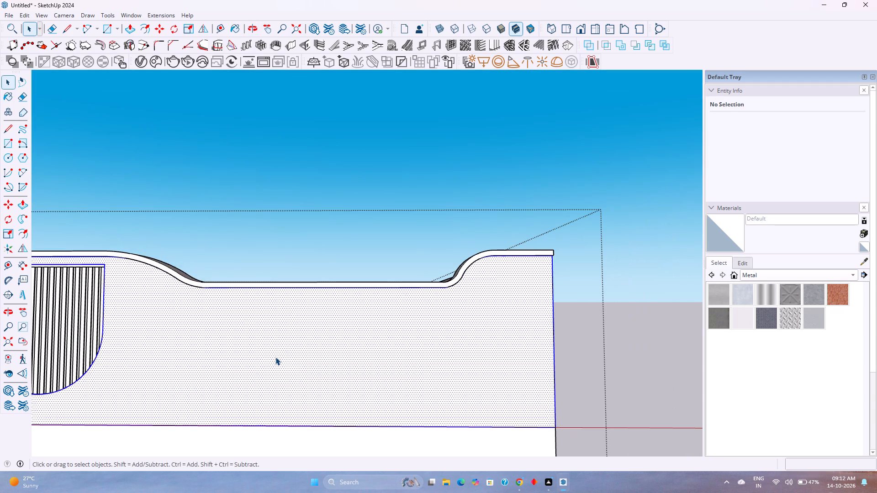
click(582, 342)
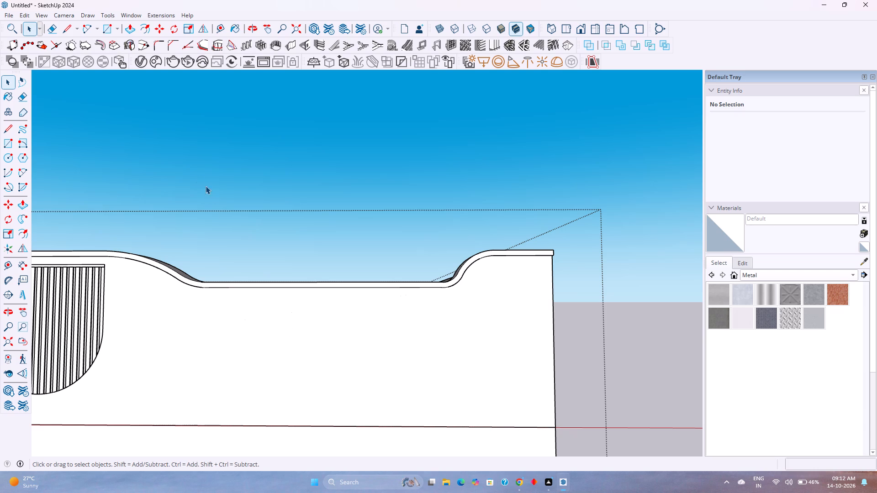
Place a vertical guide 1'6" from the louvred panel's straight edge and a horizontal guide 3' above the front wall's bottom edge.
click(223, 29)
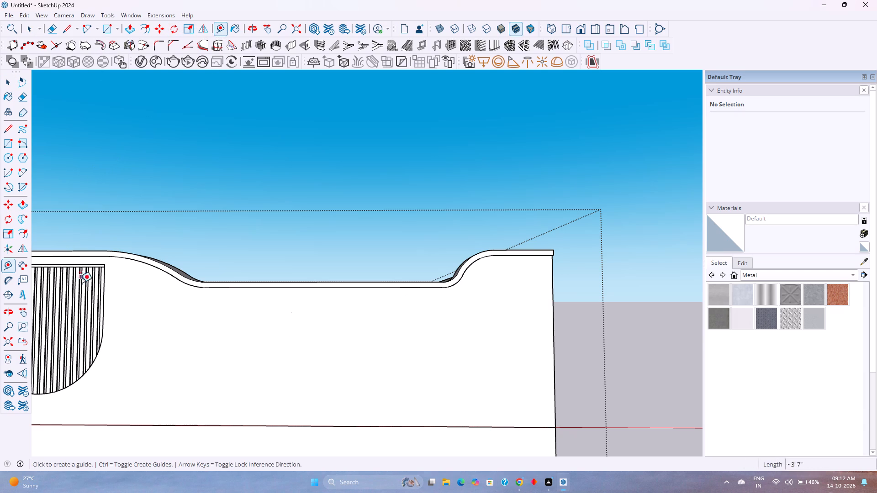
click(106, 317)
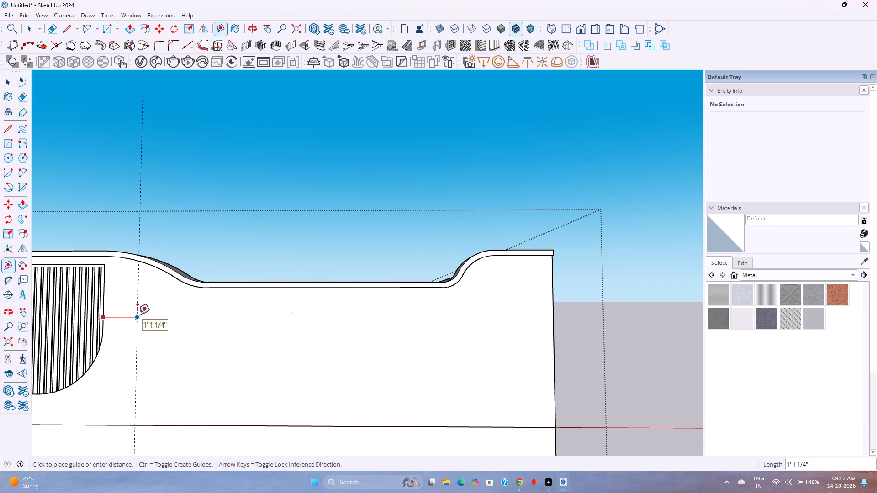
text(1'6")
key(Return)
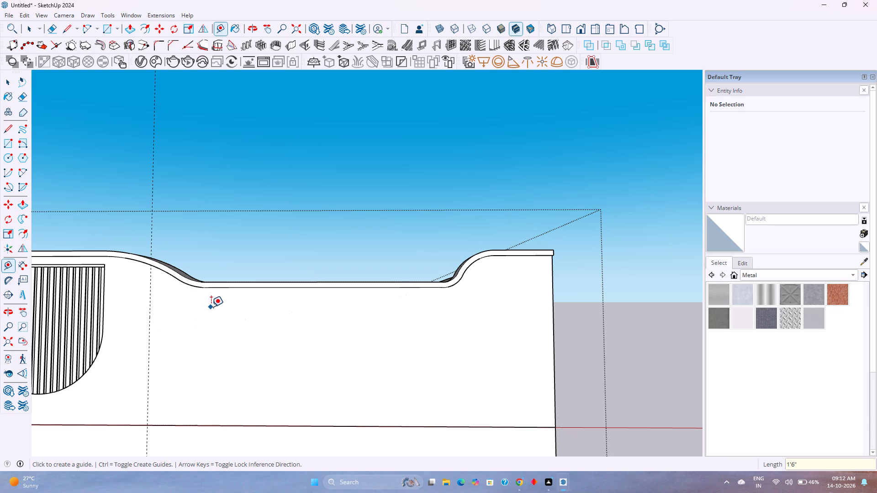
click(165, 423)
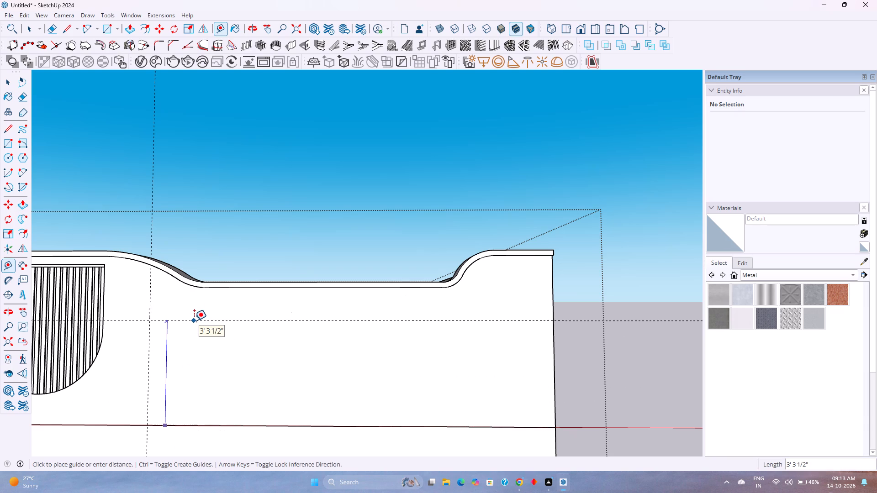
text(3')
key(Return)
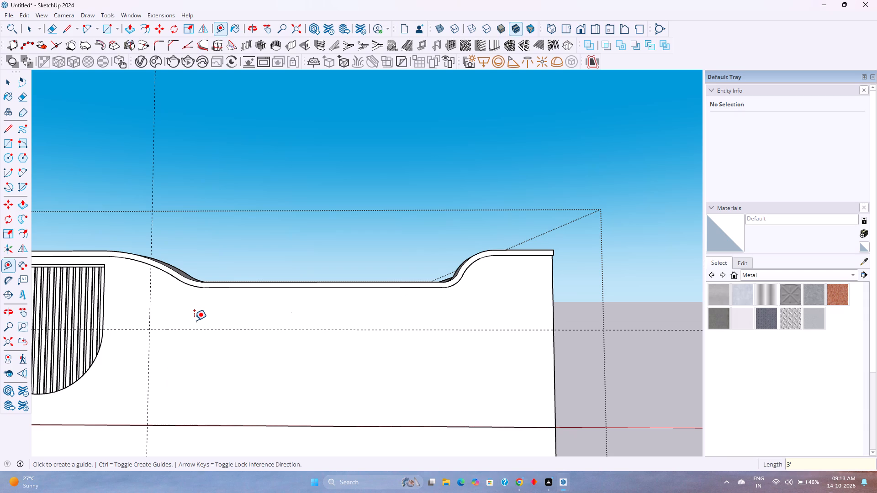
Add a second vertical guide 1'6" beyond the first and a horizontal guide 9" above the front wall's bottom edge.
click(149, 389)
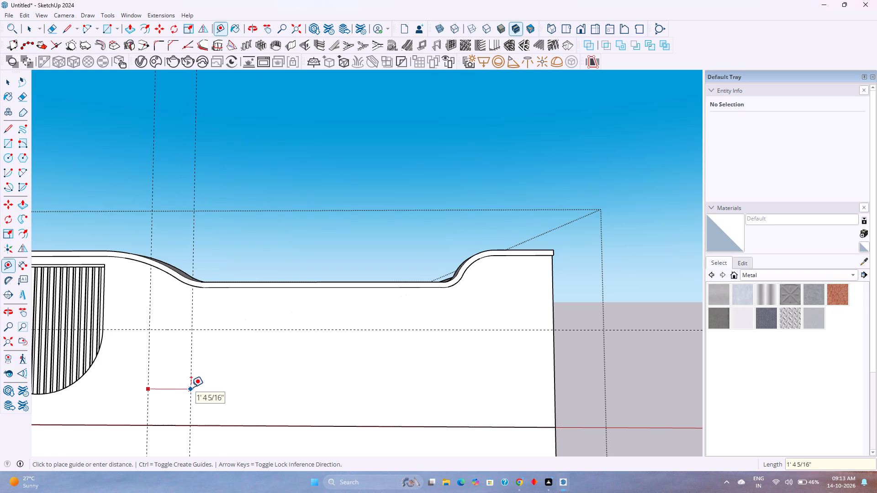
text(1'6")
key(Return)
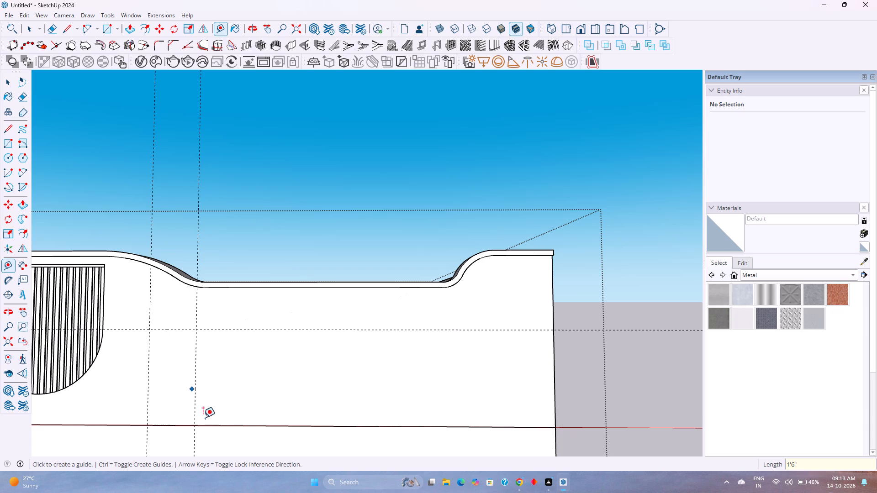
click(219, 424)
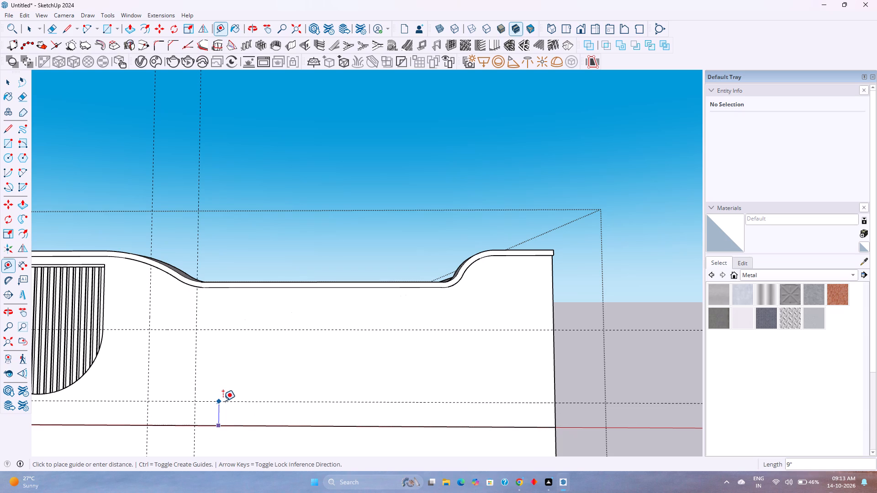
key(9)
key(Return)
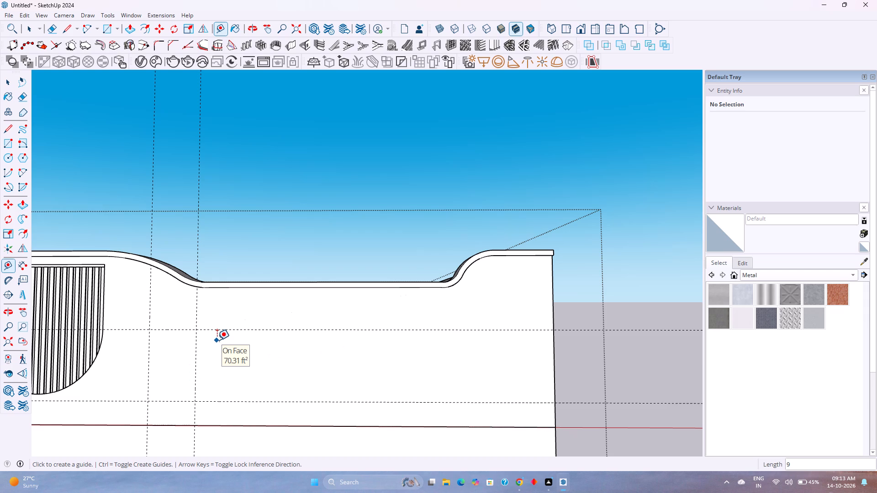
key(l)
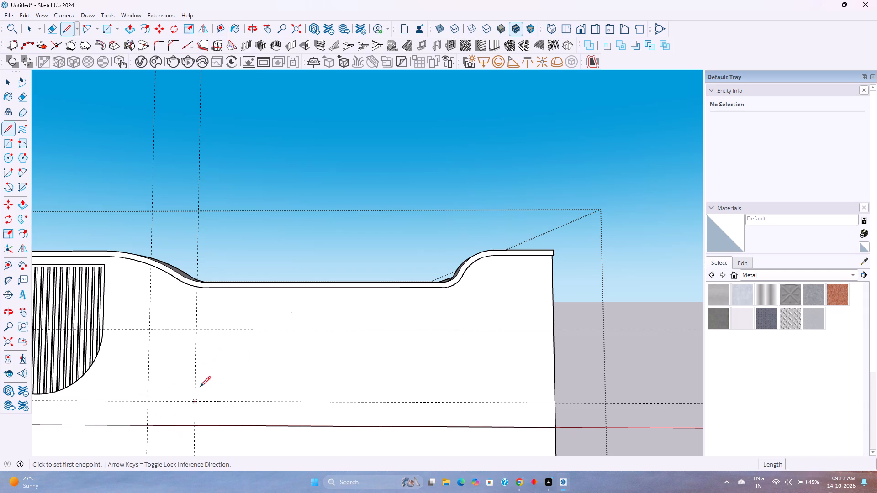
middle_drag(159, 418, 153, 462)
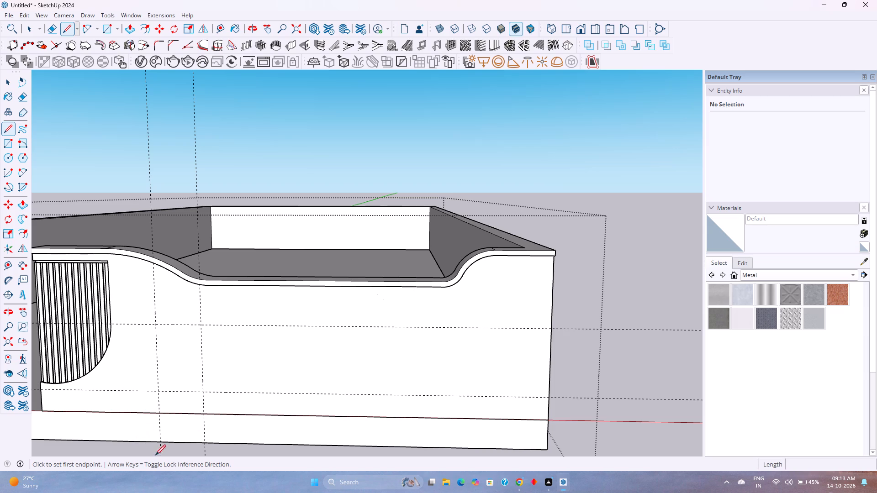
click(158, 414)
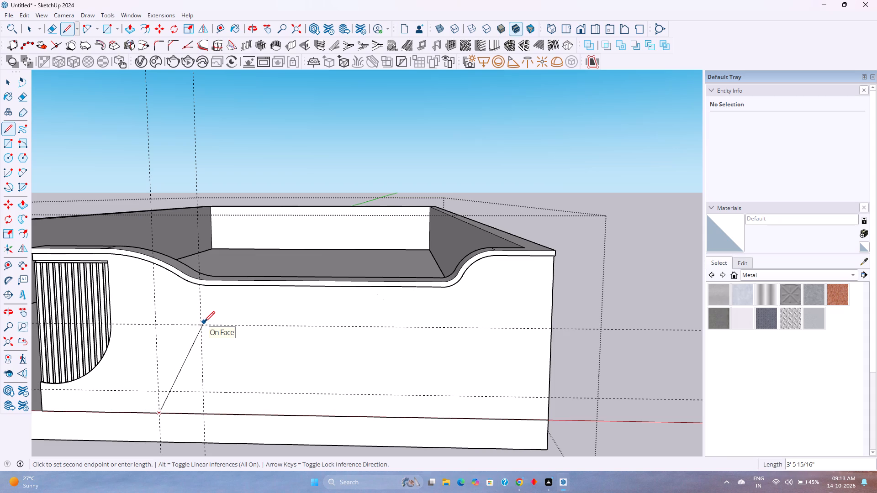
Draw a two-point arc from the first vertical guide at the wall's bottom edge to the second vertical guide at 3', bulging about 5 5/8".
key(a)
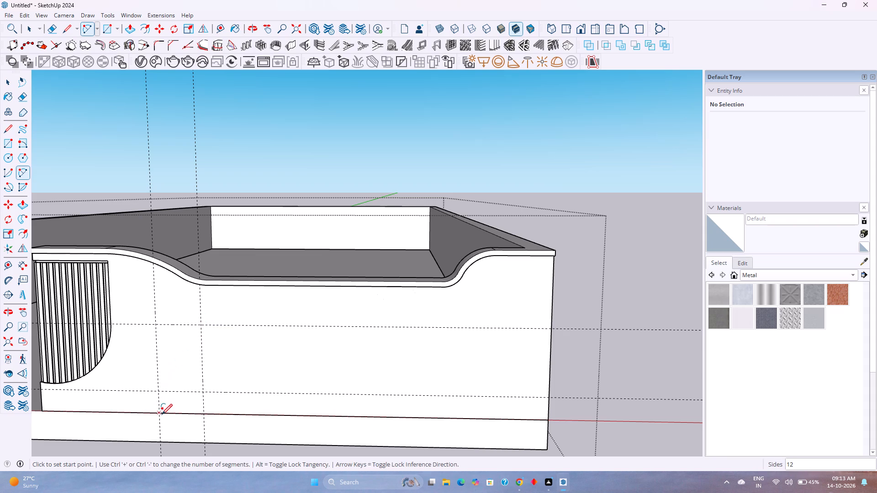
click(161, 414)
click(203, 325)
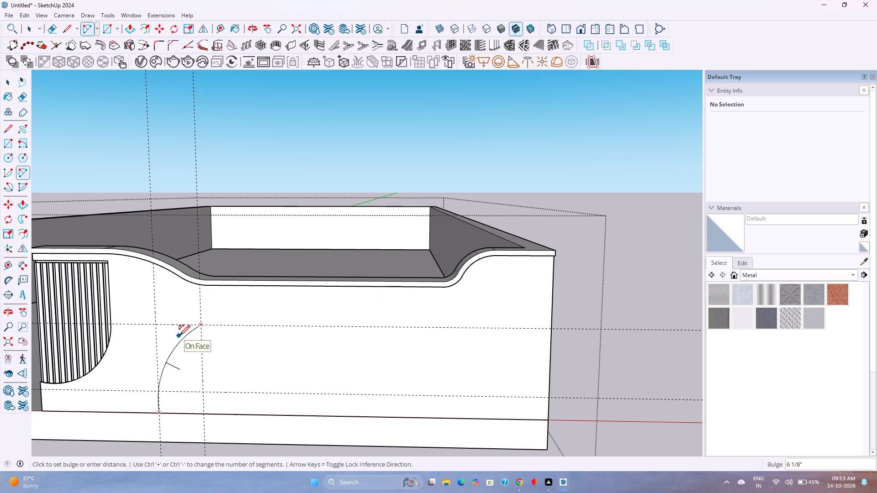
scroll(180, 336, up, 2)
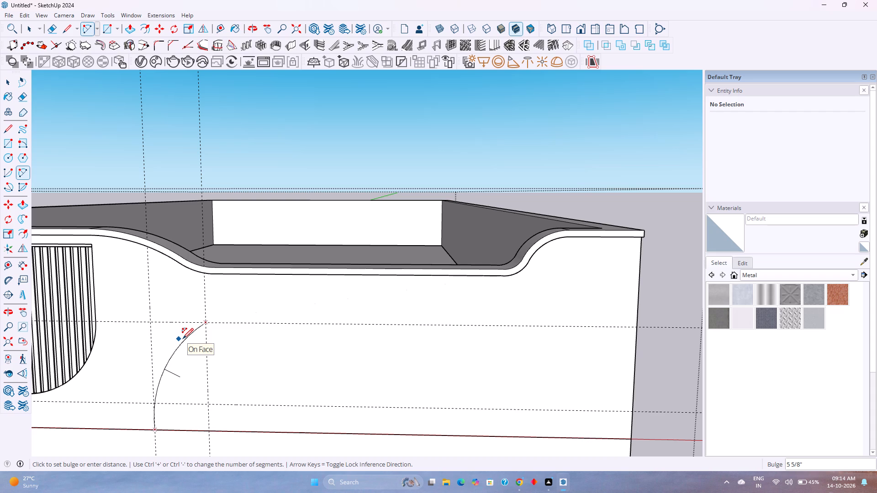
click(183, 339)
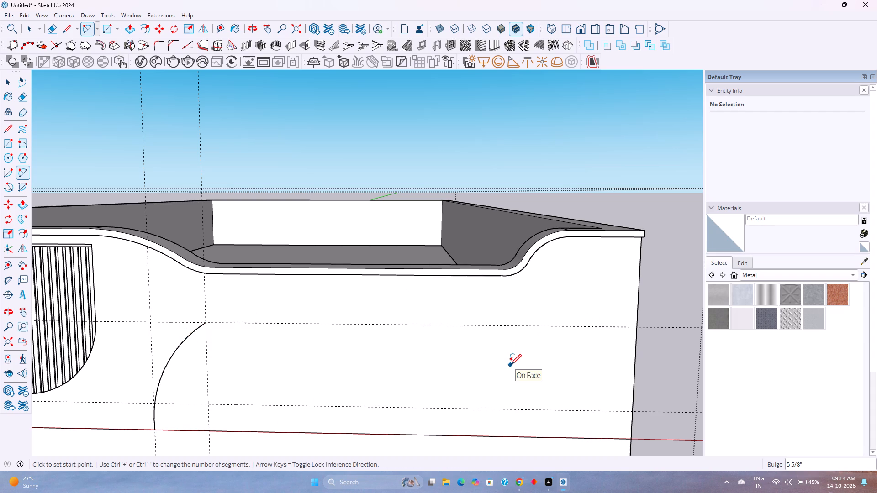
Place vertical guides at both ends of the far curved rise, about 1'10" from the wall's end edge and about 1'8" beyond that.
middle_drag(511, 365, 491, 332)
middle_click(491, 332)
scroll(488, 325, down, 2)
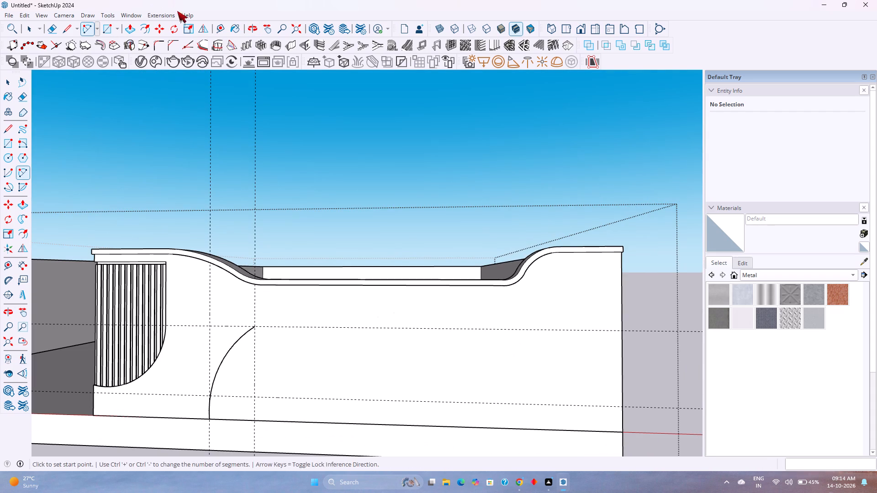
click(218, 28)
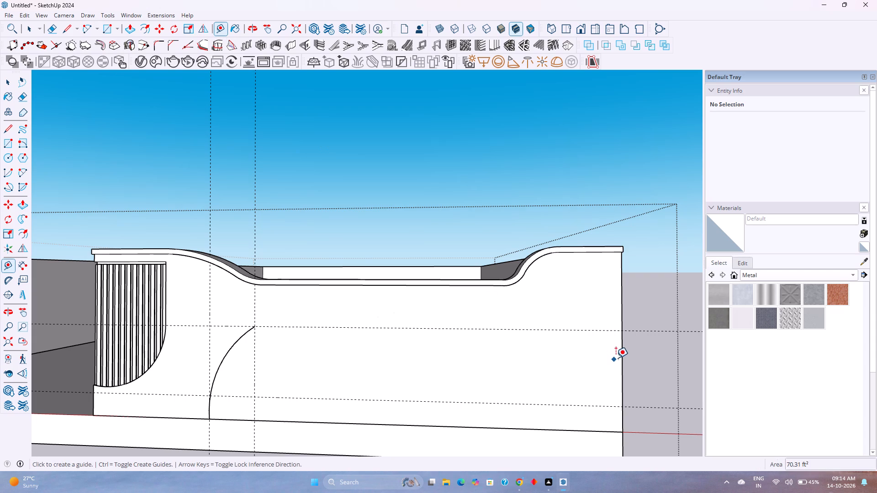
click(622, 357)
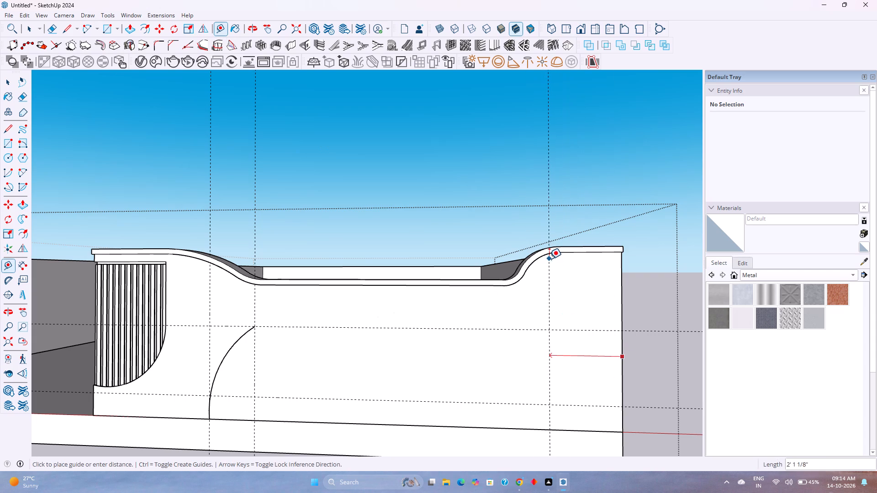
key(Right)
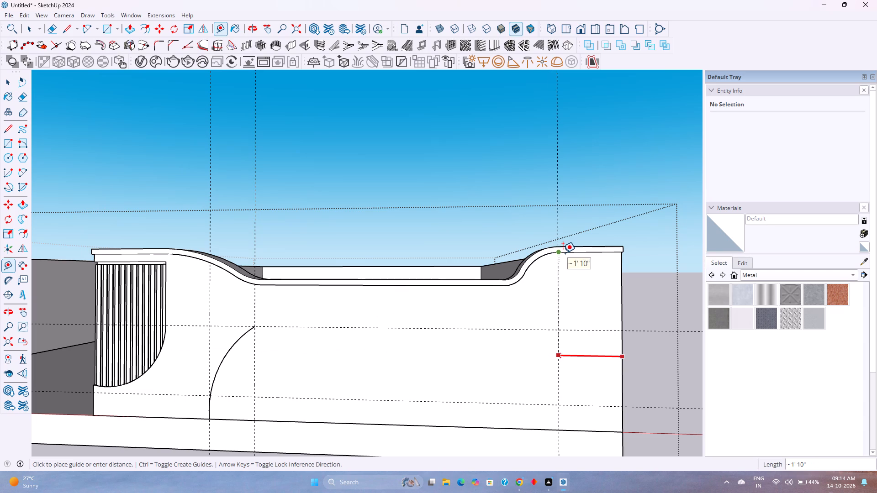
click(563, 253)
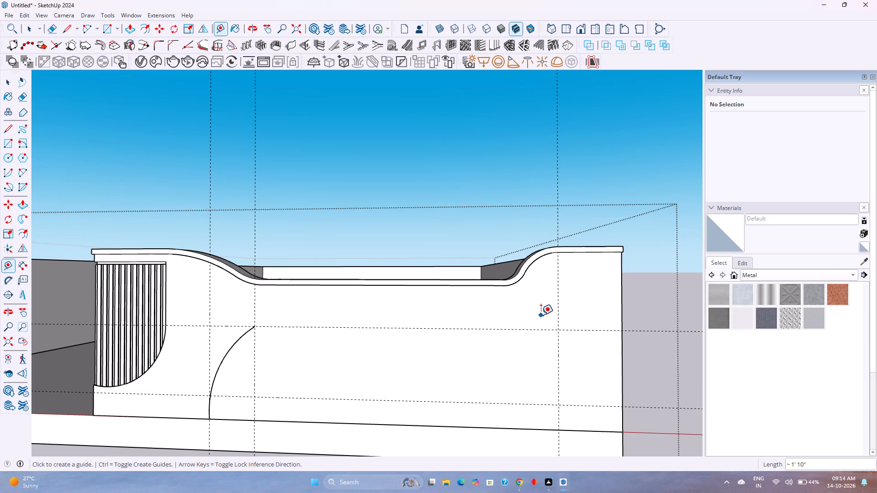
click(560, 303)
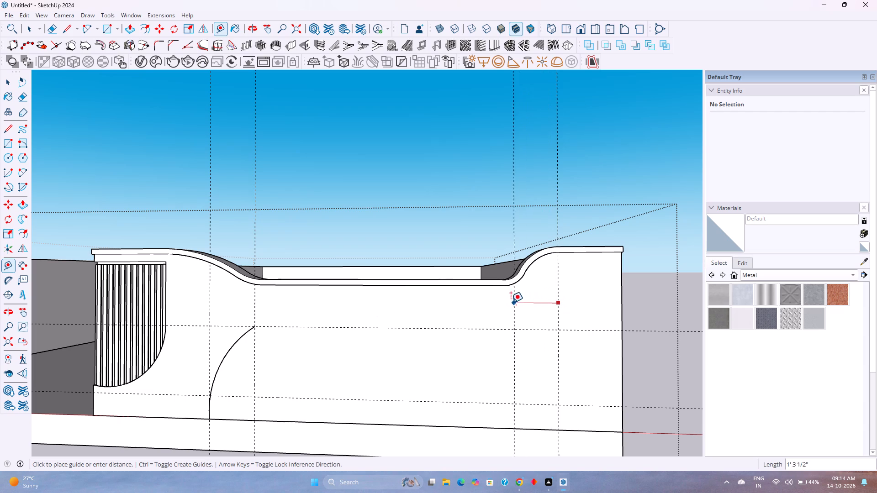
click(503, 280)
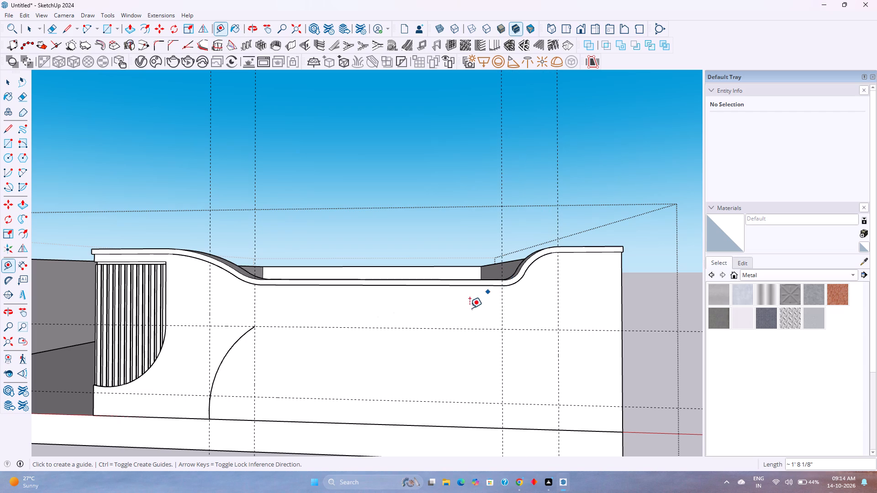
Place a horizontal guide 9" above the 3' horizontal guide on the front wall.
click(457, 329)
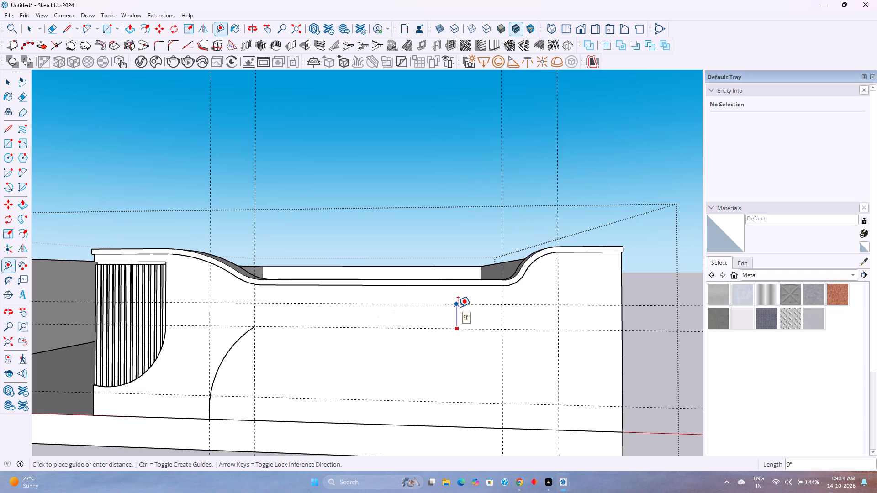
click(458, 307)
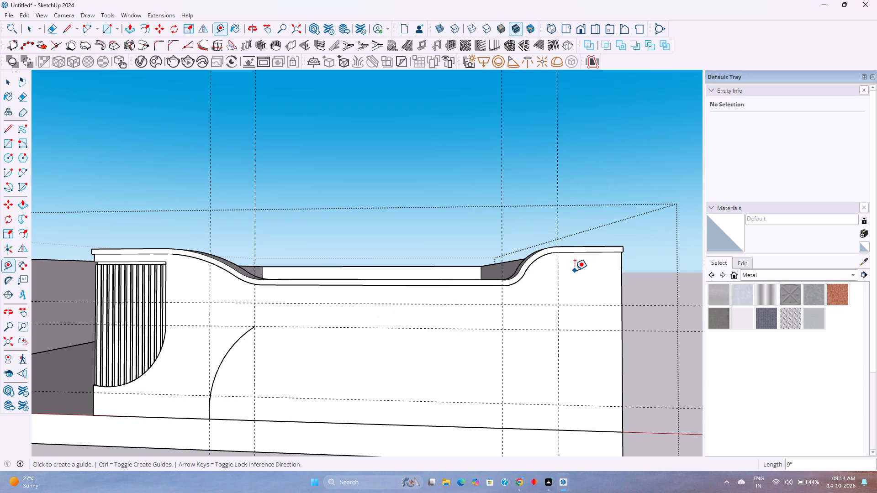
Place a horizontal guide 3" below the projecting band's lower edge at the raised far end of the front wall.
scroll(575, 270, up, 4)
middle_drag(575, 270, 534, 271)
middle_drag(525, 269, 504, 257)
middle_drag(503, 249, 506, 239)
middle_drag(532, 219, 524, 227)
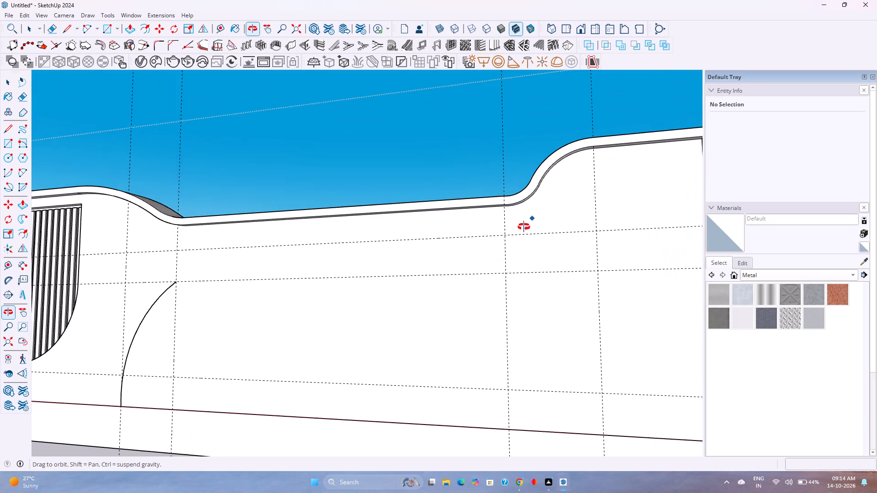
middle_drag(524, 227, 523, 228)
shift+middle_drag(534, 223, 374, 281)
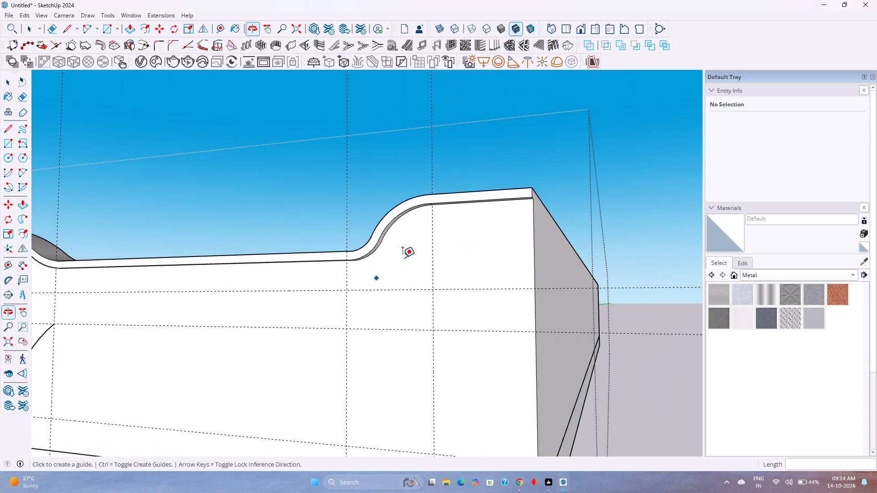
scroll(472, 206, up, 8)
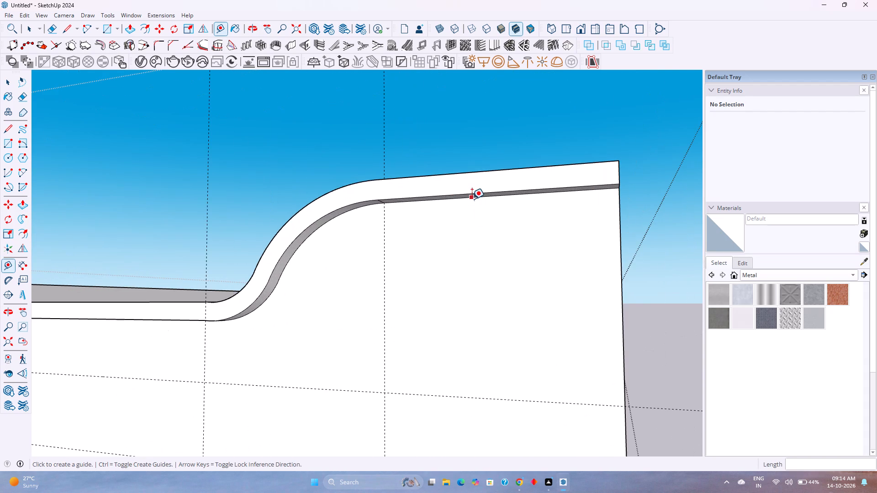
click(472, 199)
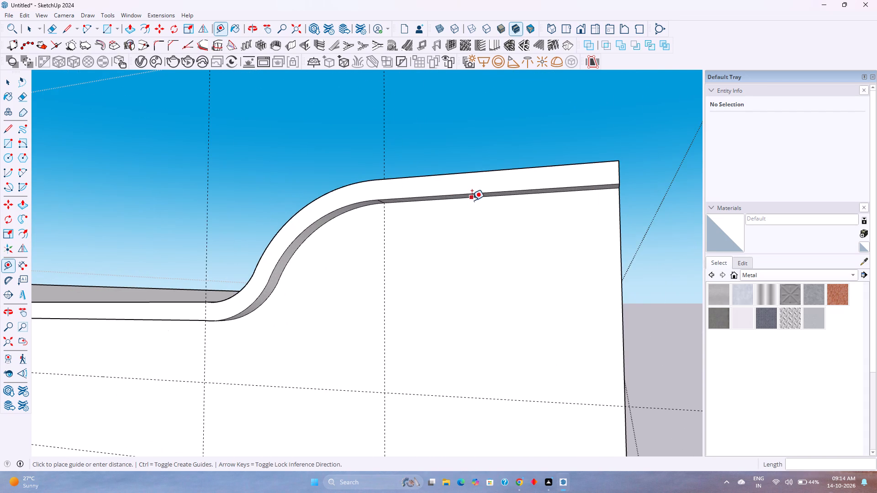
key(3)
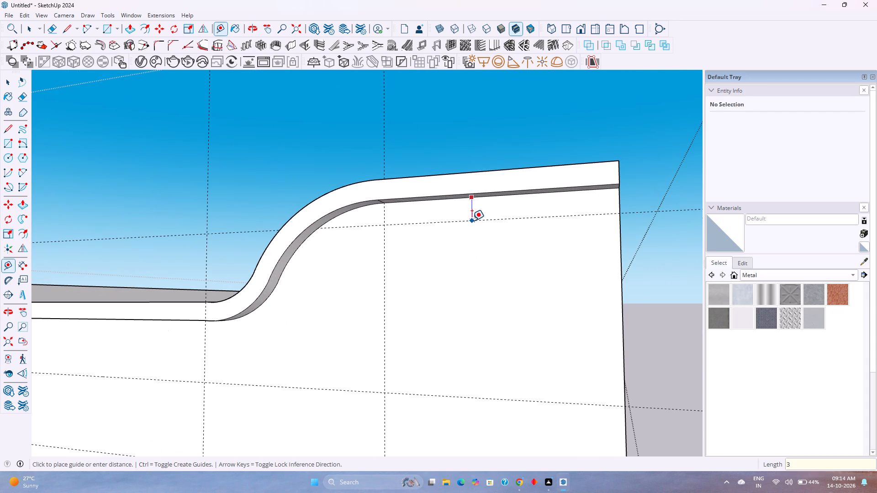
key(Return)
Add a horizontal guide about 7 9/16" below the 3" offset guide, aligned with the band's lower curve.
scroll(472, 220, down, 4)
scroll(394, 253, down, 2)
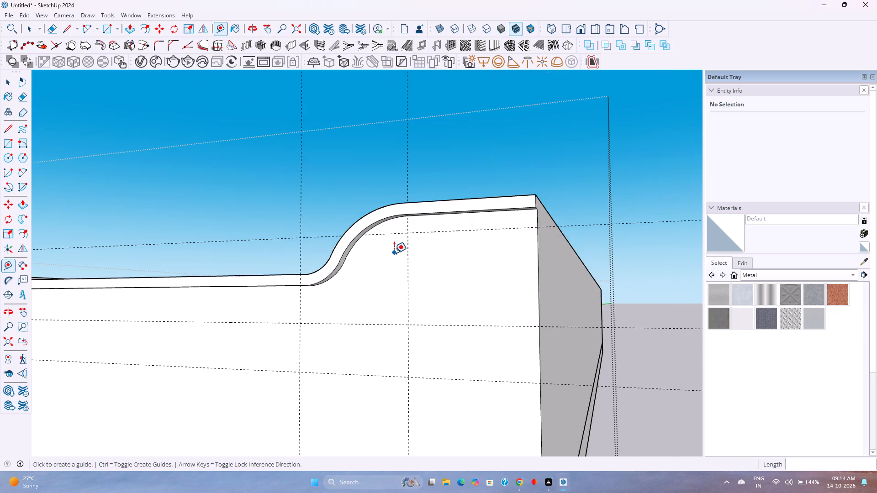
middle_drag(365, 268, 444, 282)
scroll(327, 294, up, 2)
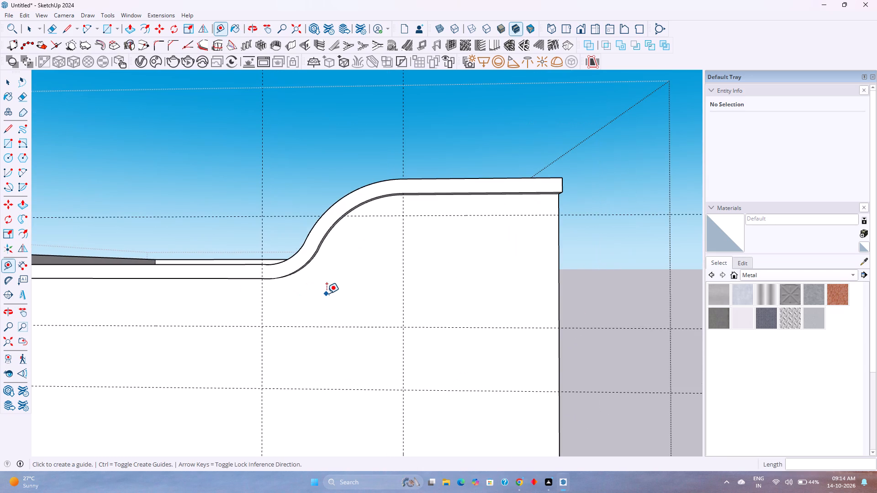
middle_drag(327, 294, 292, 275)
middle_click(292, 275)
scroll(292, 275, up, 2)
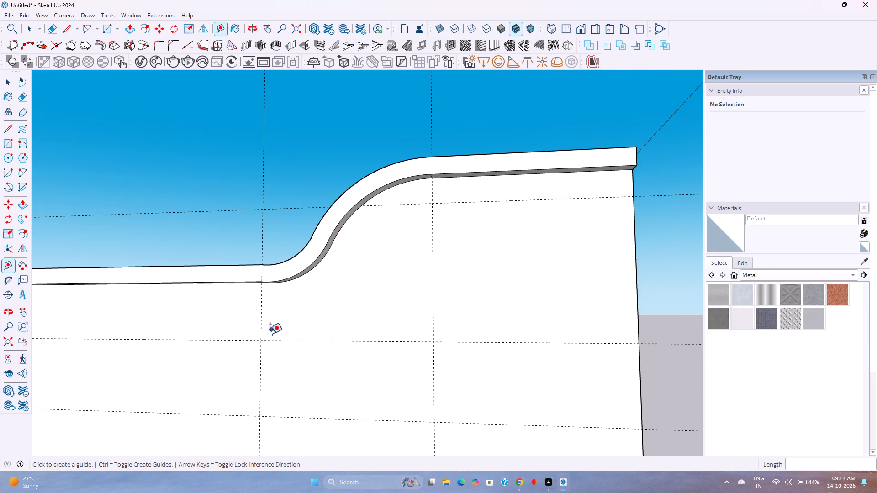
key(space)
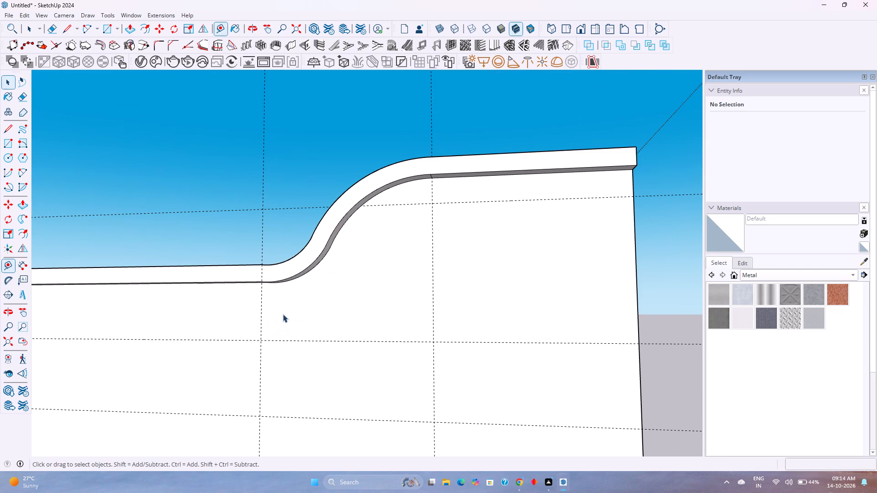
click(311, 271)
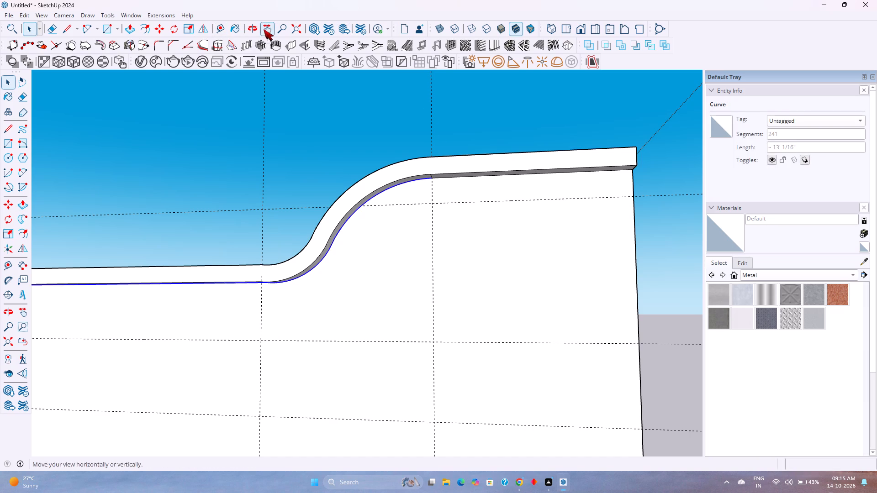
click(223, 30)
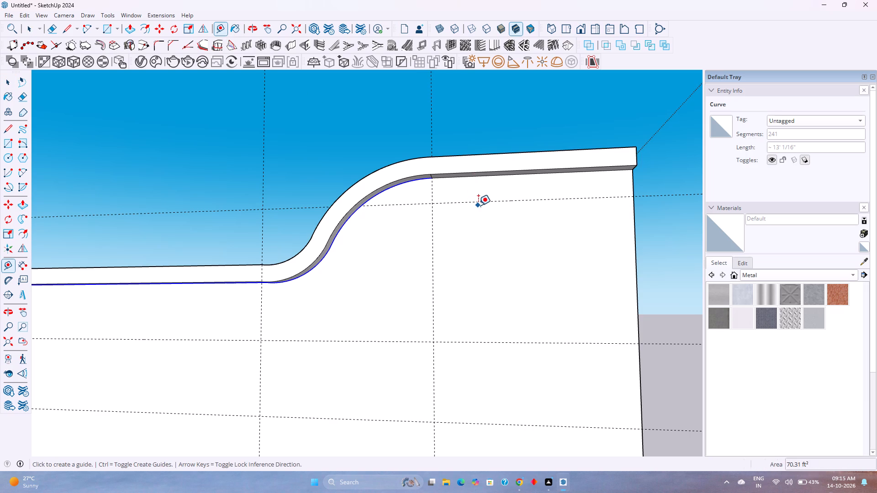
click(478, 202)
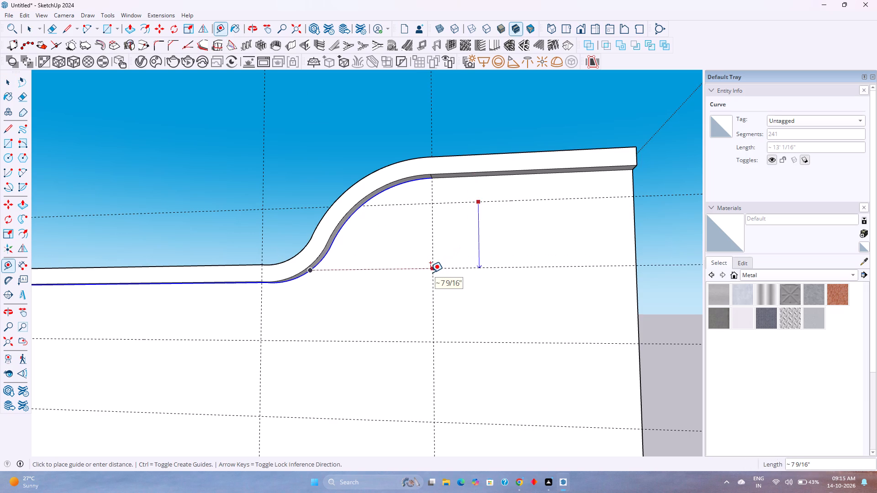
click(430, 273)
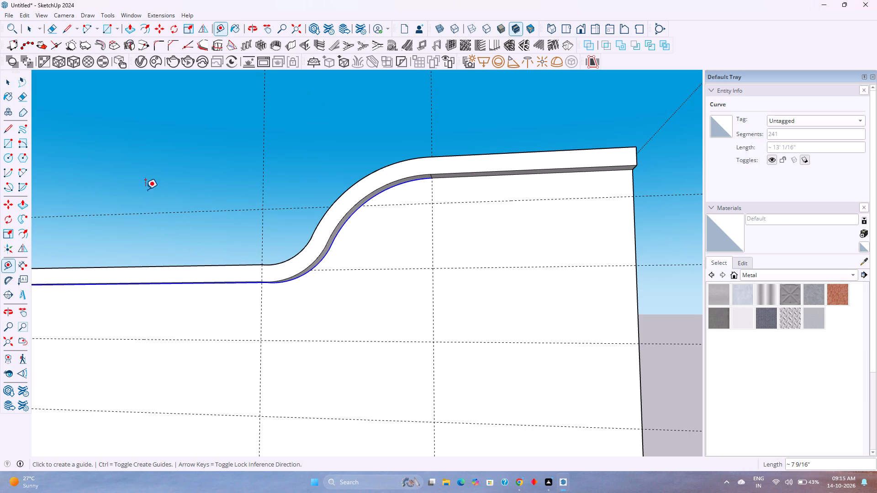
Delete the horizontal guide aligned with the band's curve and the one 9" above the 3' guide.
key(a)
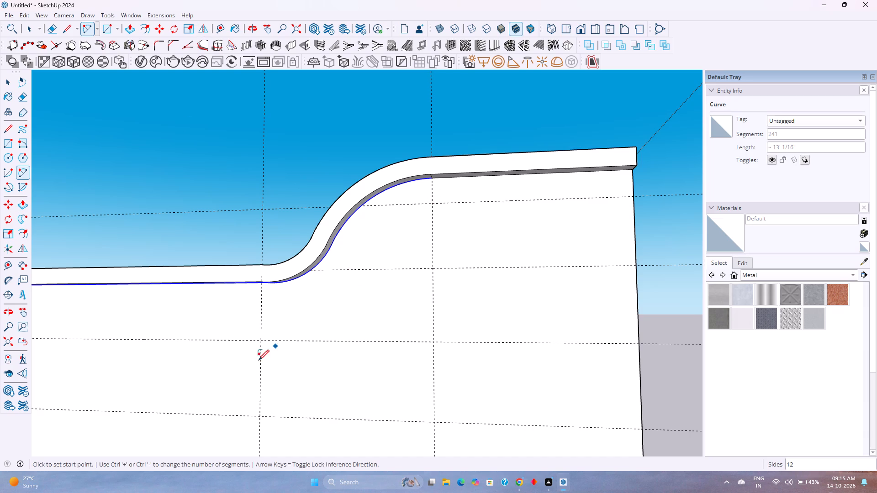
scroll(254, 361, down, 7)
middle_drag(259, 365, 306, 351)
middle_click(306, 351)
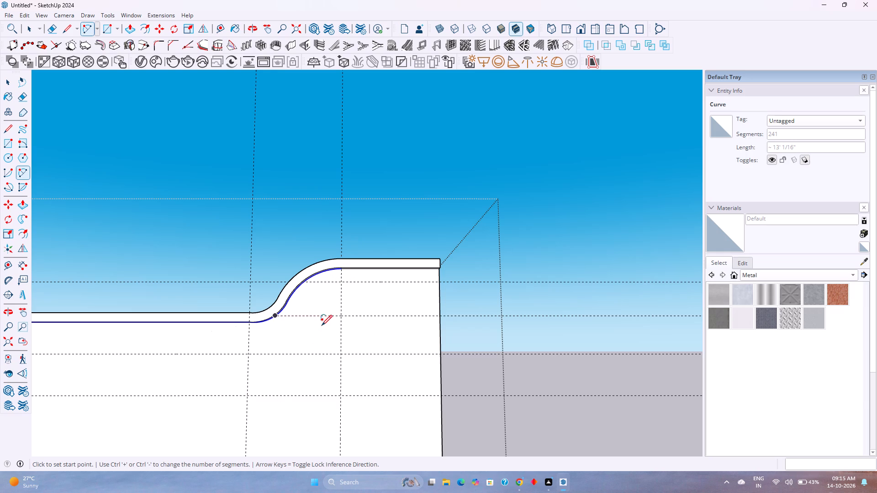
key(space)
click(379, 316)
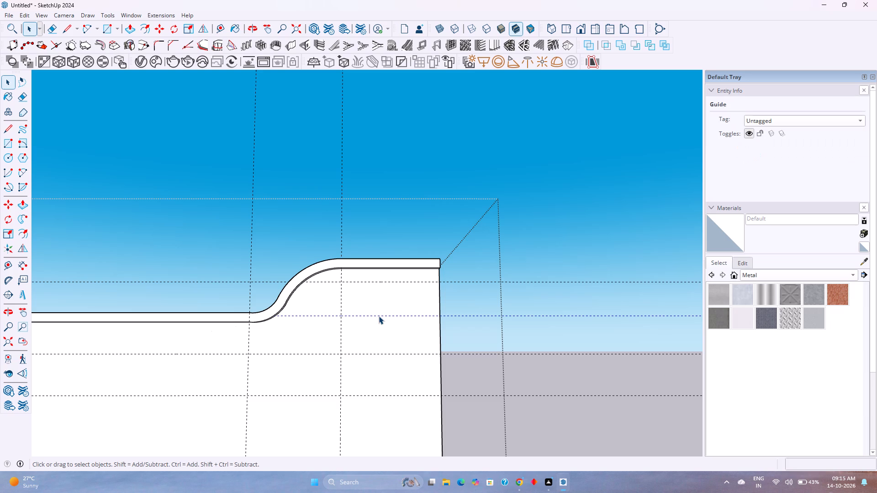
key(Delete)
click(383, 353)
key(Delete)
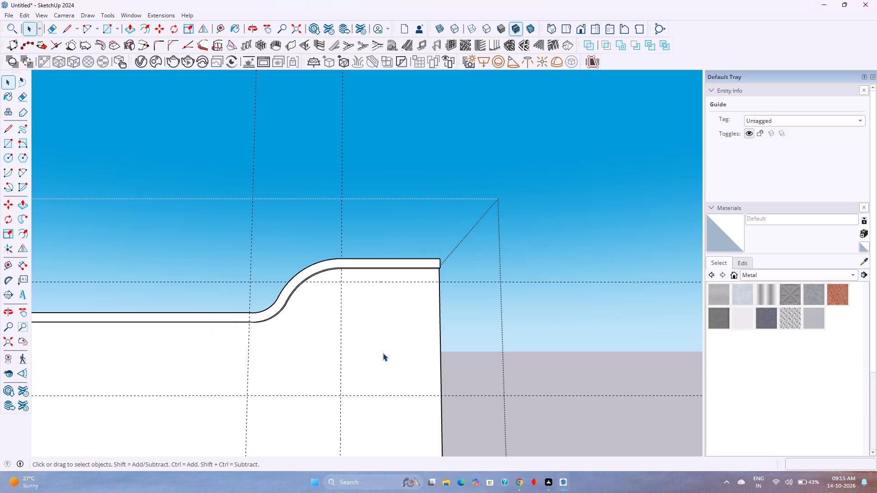
Place a horizontal guide 1' above the 3' horizontal guide on the front wall.
click(224, 27)
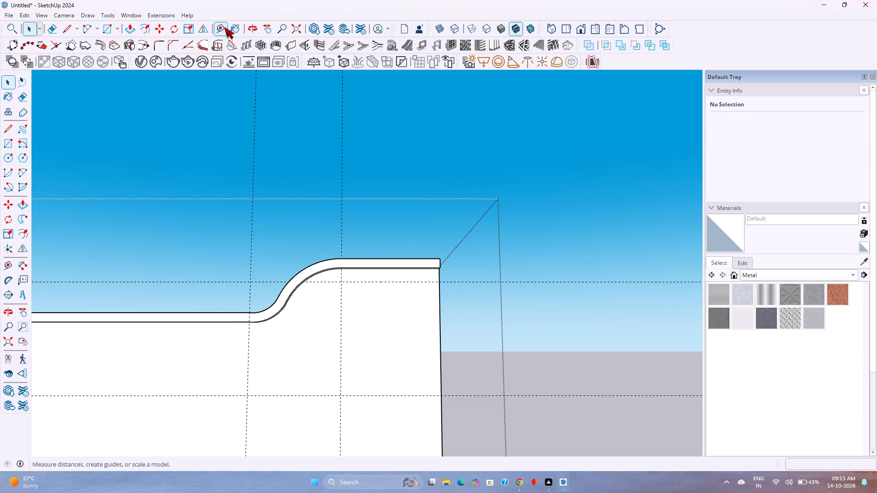
click(388, 397)
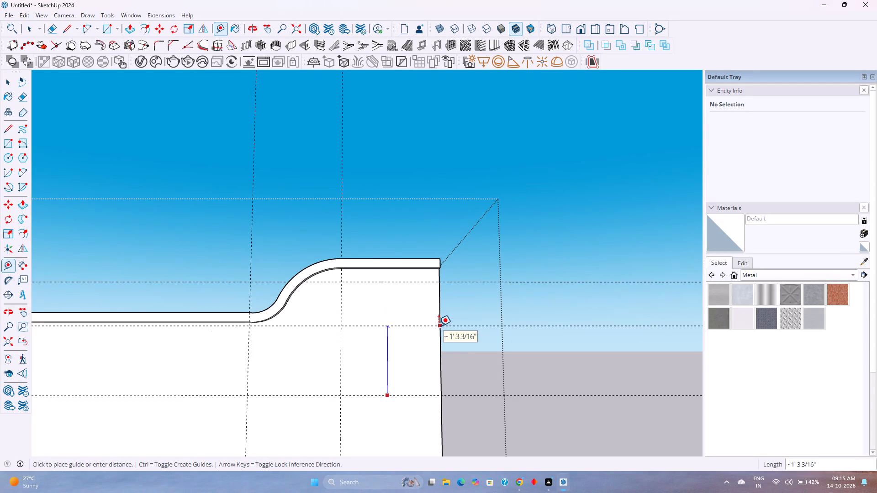
text(1')
key(Return)
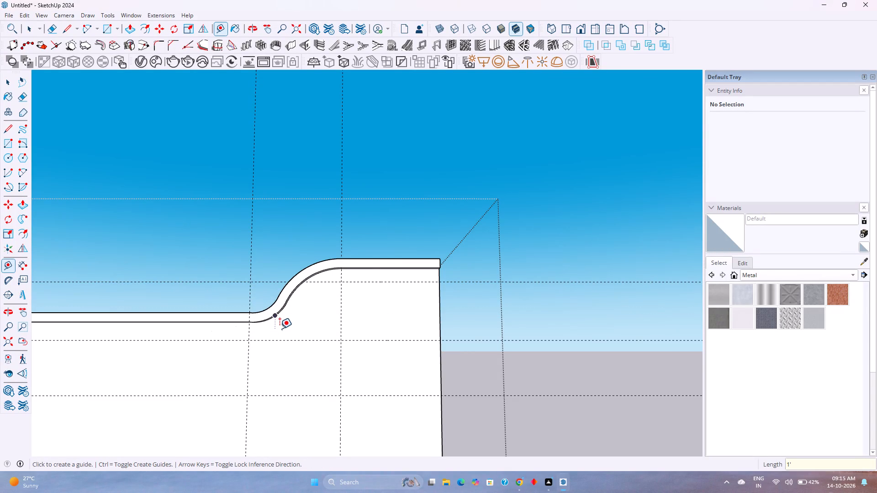
Place a vertical guide 9" from the vertical guide at the raised end's curve top, on the side towards the dip.
middle_drag(280, 329, 301, 356)
key(a)
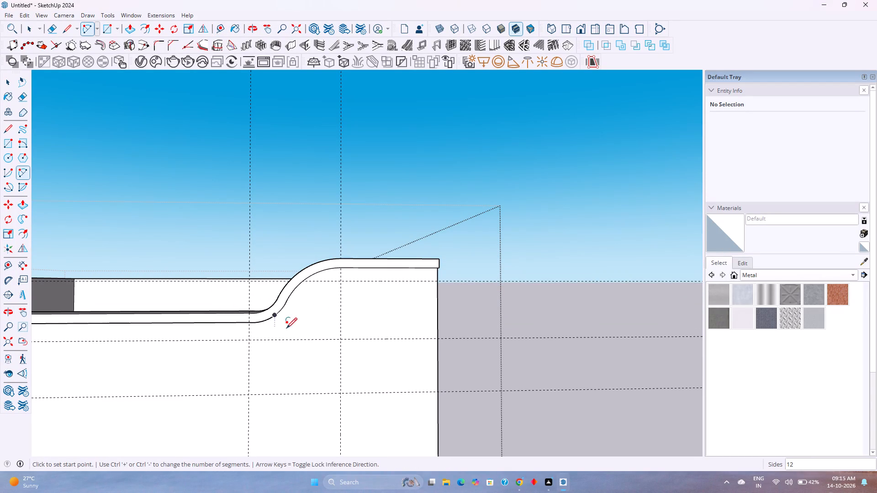
click(216, 28)
click(341, 368)
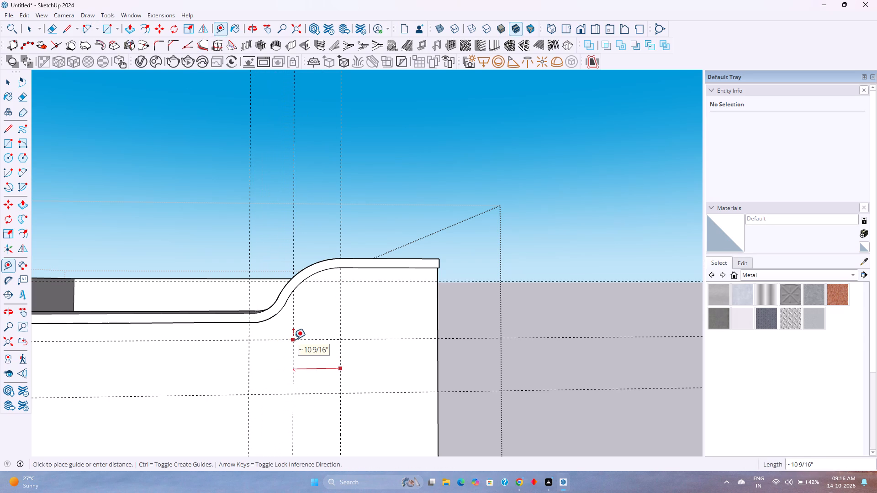
key(9)
key(Return)
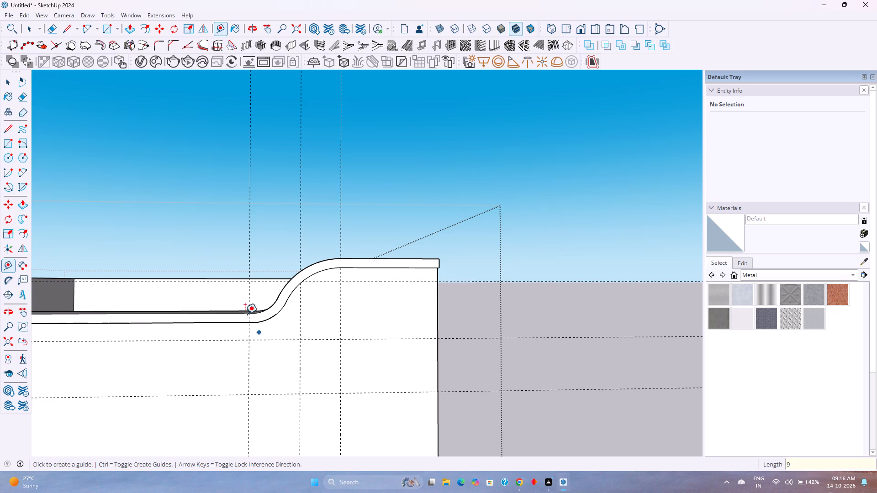
Draw an arc with a bulge of about 2 9/16" from the curve-top guide's upper intersection down to the 9" guide's intersection with the middle horizontal guide.
key(a)
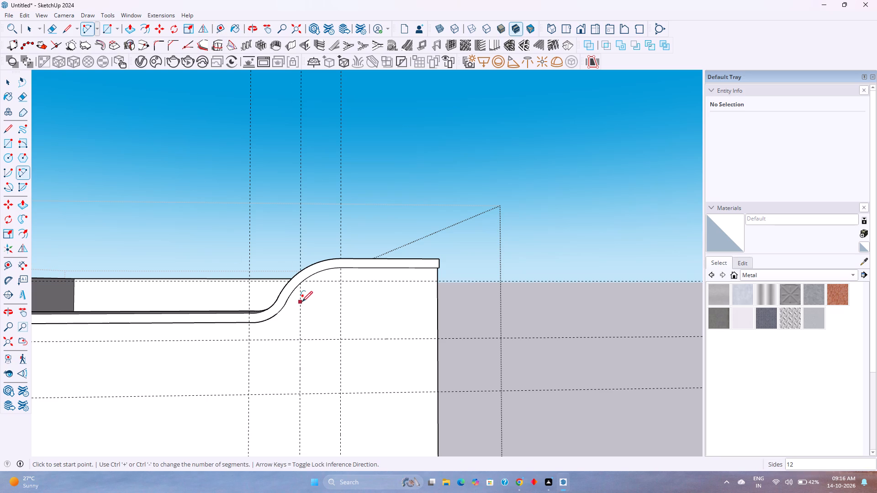
click(342, 279)
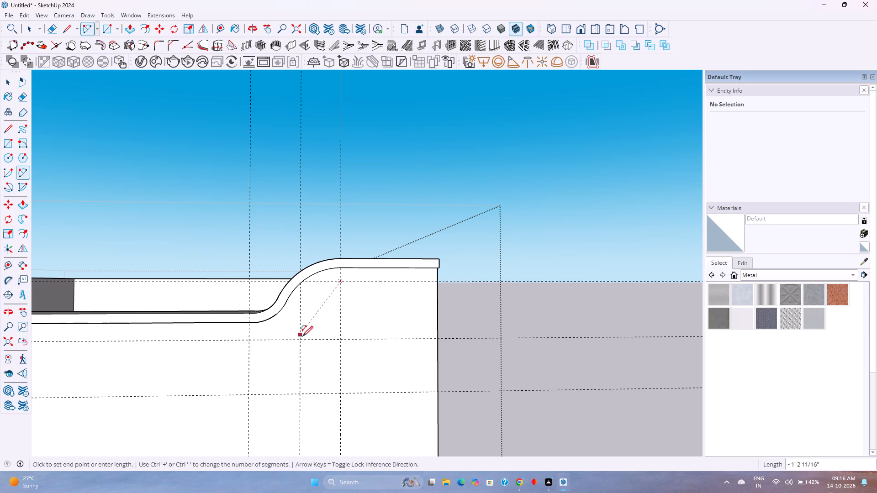
click(302, 340)
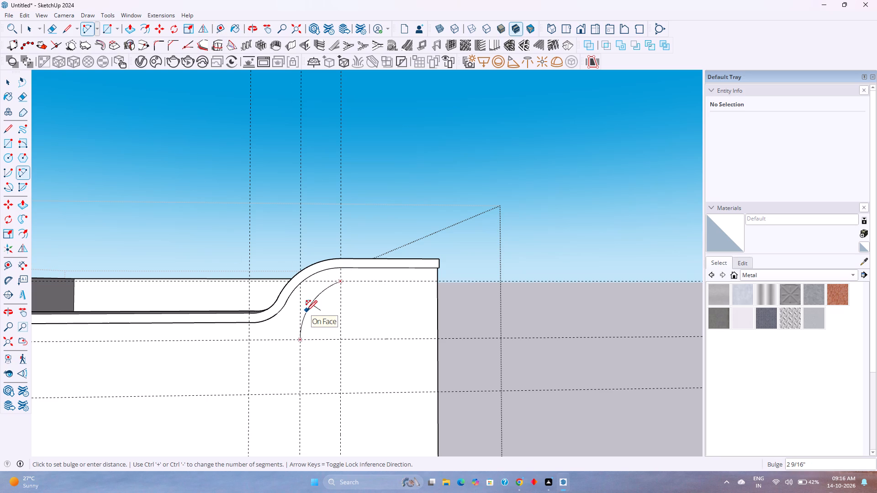
click(306, 311)
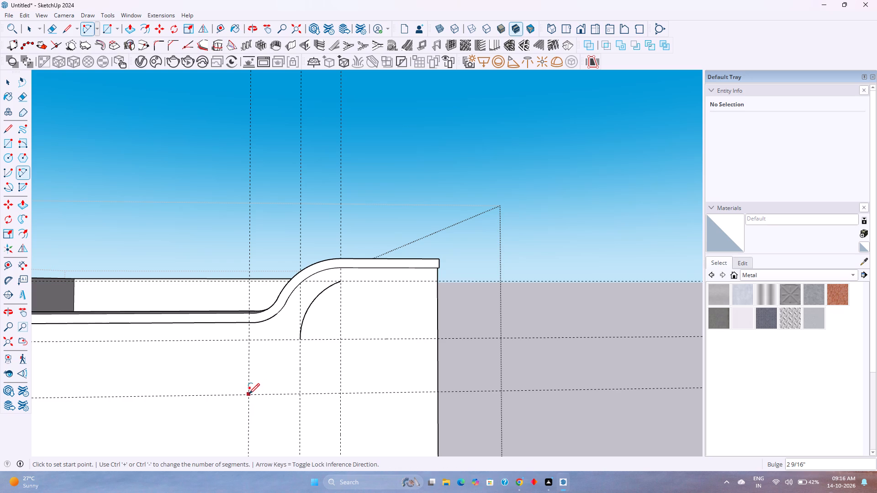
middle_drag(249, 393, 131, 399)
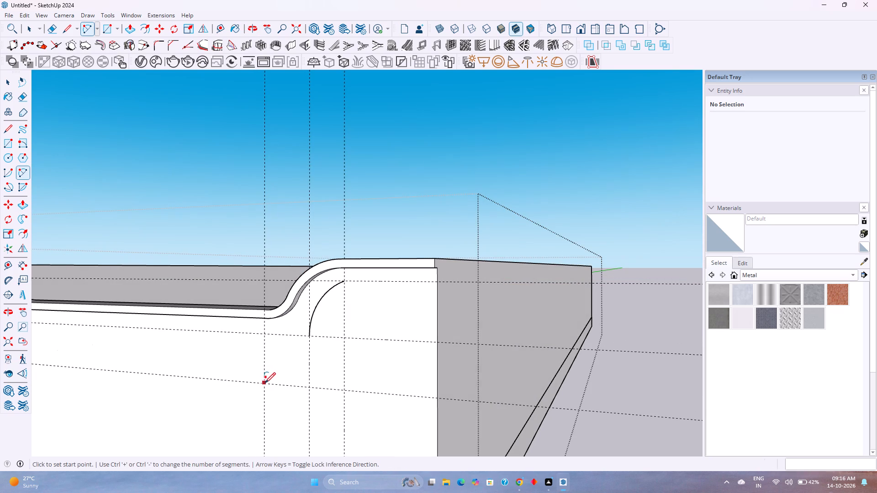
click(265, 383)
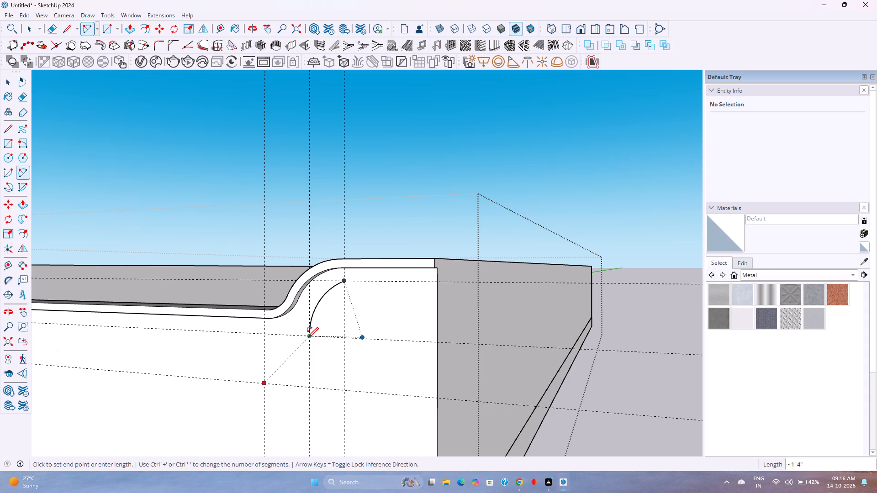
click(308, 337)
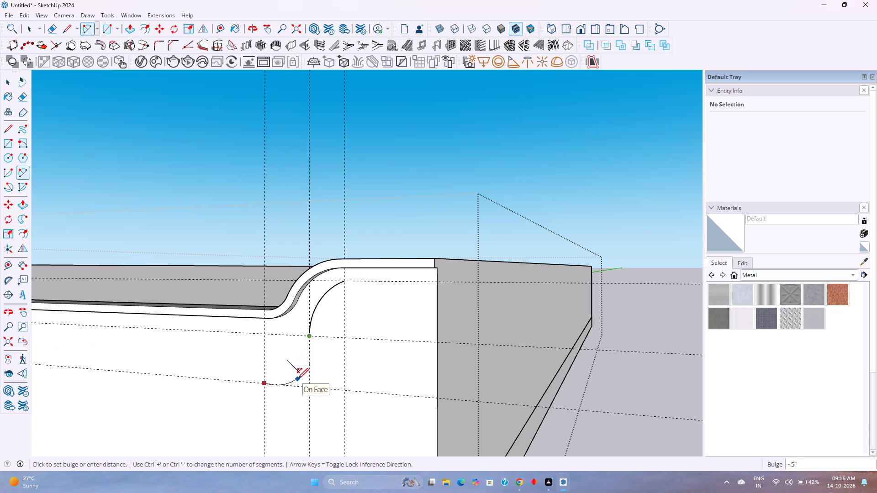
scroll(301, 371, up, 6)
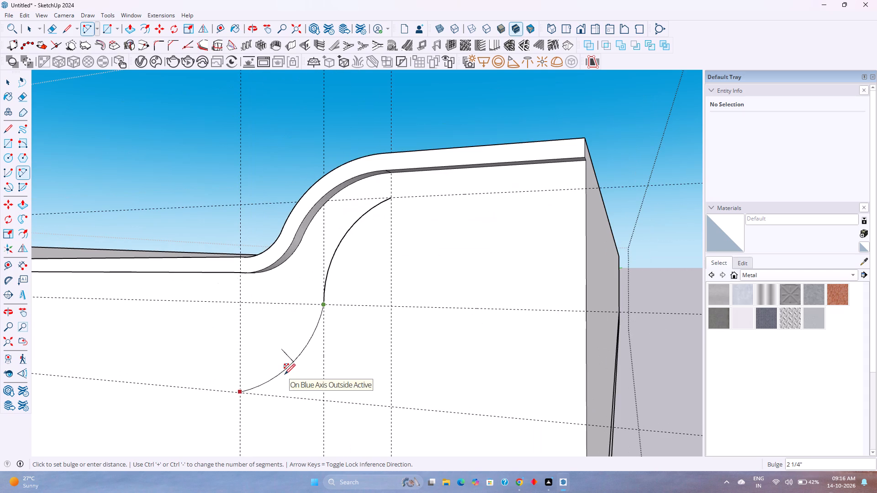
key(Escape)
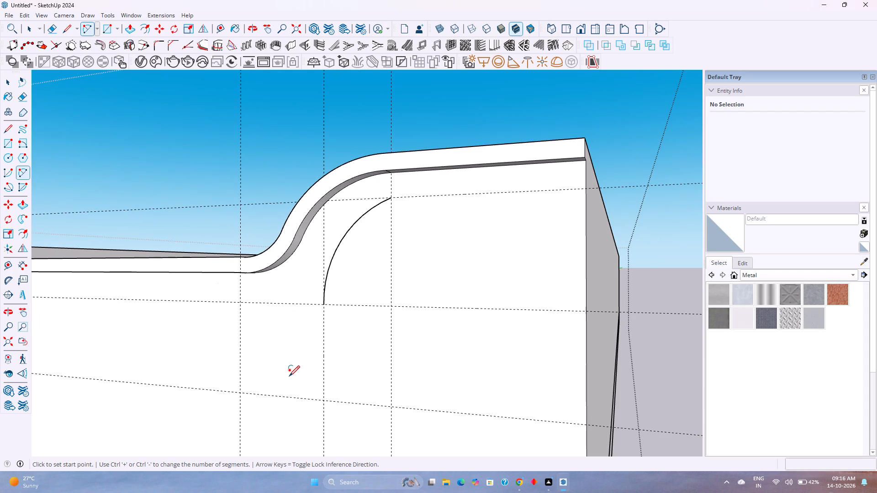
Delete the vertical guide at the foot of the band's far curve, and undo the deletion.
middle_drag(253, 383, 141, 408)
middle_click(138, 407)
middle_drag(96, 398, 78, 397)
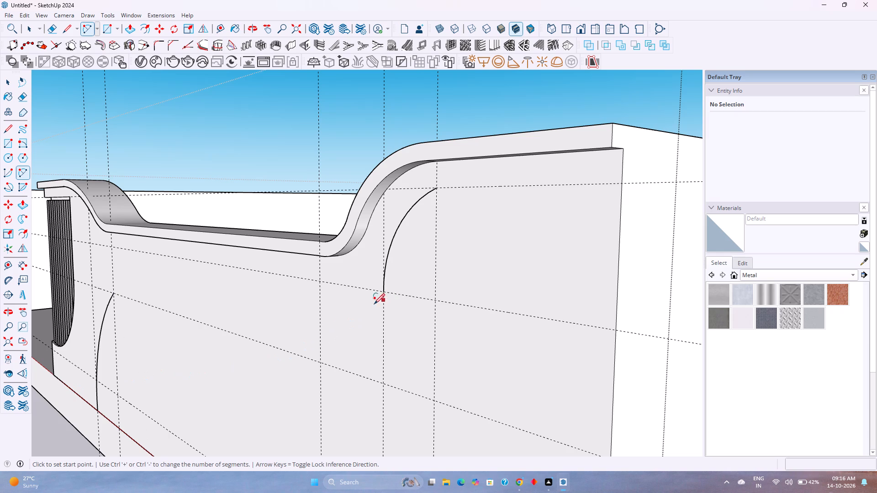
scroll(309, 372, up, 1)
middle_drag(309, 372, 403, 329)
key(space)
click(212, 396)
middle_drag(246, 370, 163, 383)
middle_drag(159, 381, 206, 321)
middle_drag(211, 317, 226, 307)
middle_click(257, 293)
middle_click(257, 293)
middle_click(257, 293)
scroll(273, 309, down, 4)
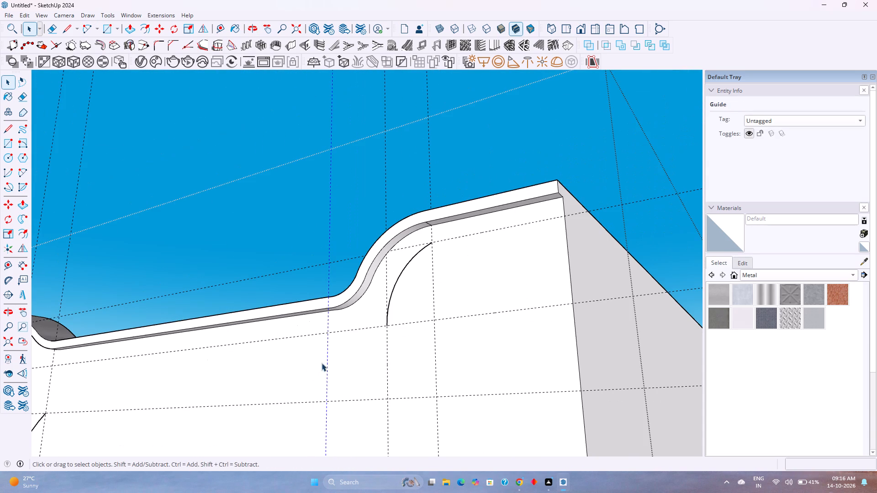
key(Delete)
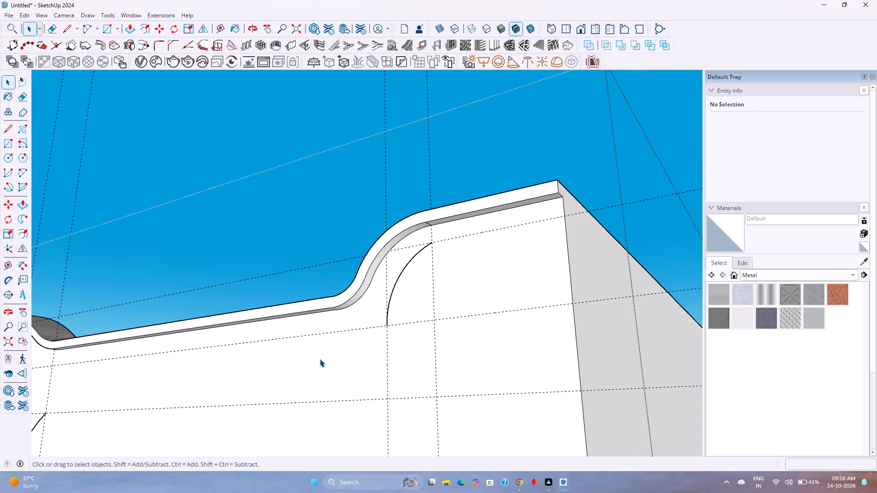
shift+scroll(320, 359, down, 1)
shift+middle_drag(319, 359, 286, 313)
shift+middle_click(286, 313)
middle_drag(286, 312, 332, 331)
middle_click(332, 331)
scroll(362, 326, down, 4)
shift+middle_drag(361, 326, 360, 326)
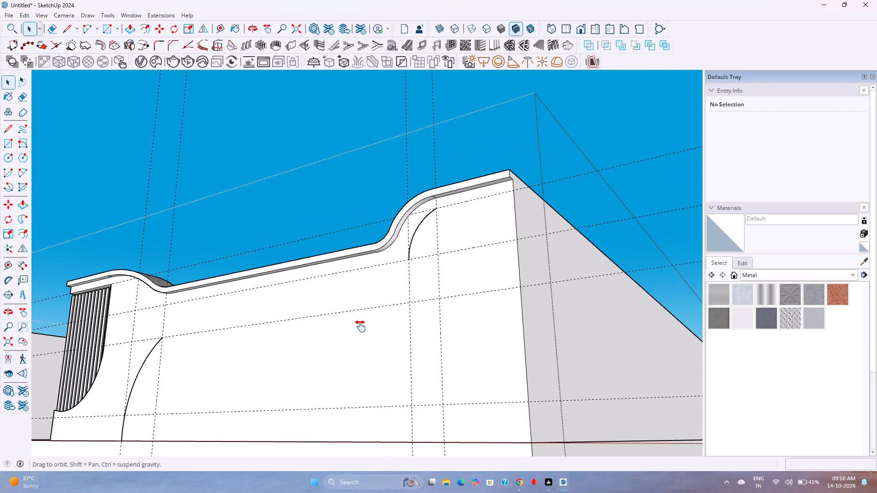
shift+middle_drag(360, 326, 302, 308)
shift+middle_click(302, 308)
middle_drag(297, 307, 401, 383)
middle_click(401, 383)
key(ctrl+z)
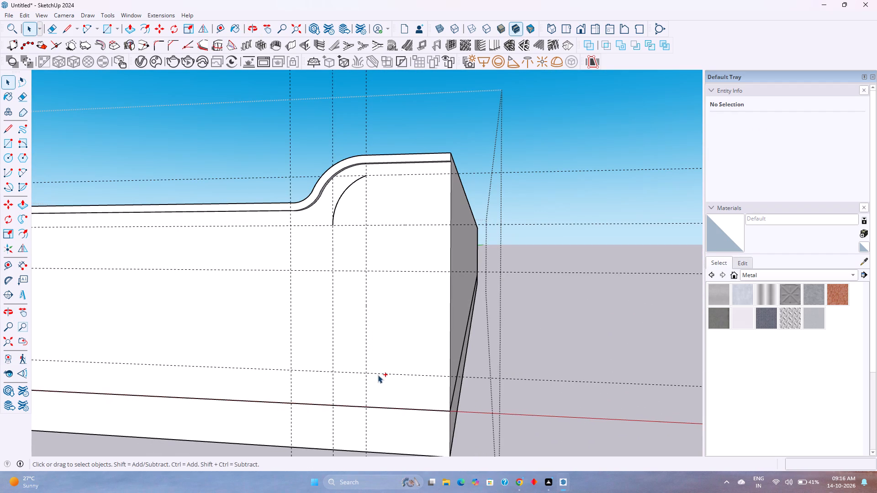
Place a vertical guide on the wall face about 11" from the 9" guide, near the foot of the band's curve.
middle_drag(337, 232, 388, 261)
middle_click(388, 261)
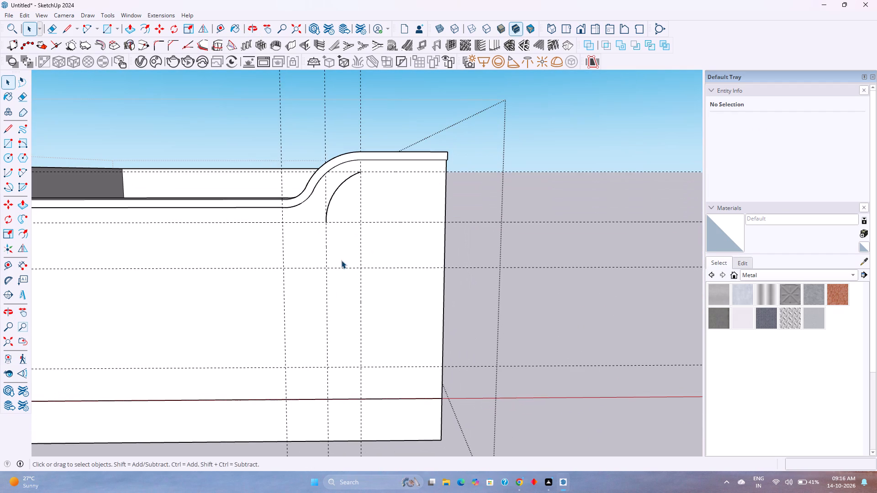
key(l)
key(Escape)
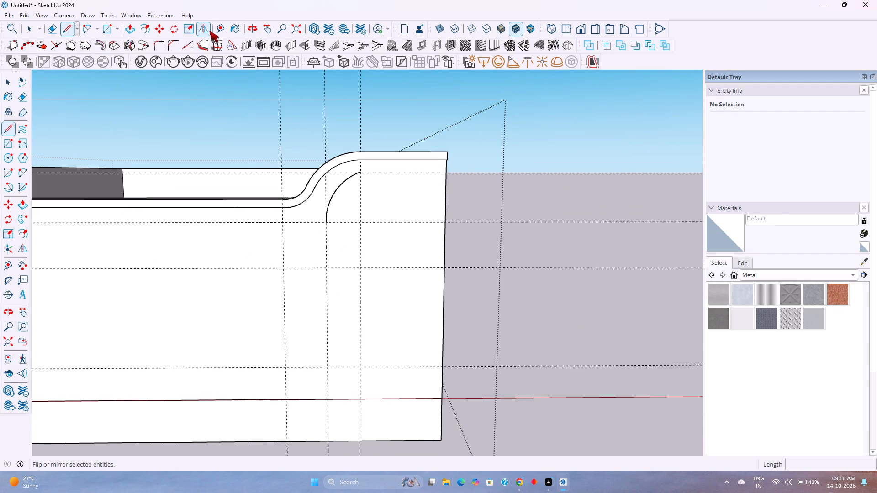
click(218, 25)
click(325, 248)
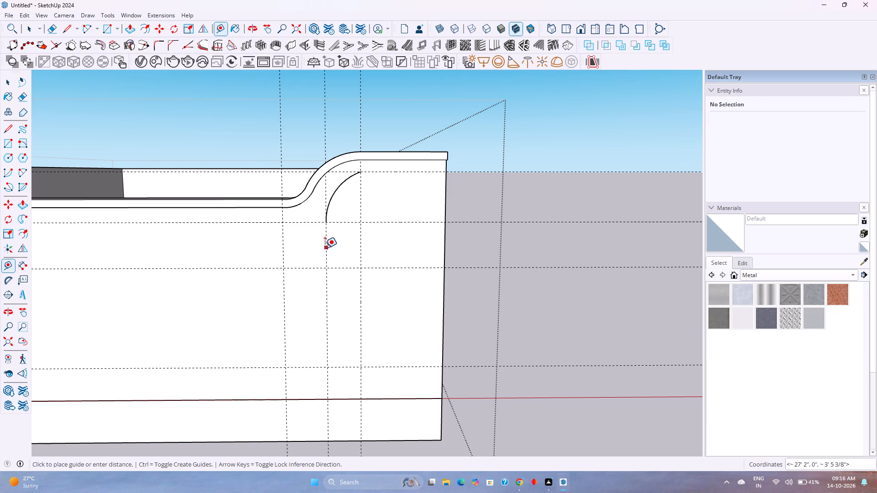
key(Right)
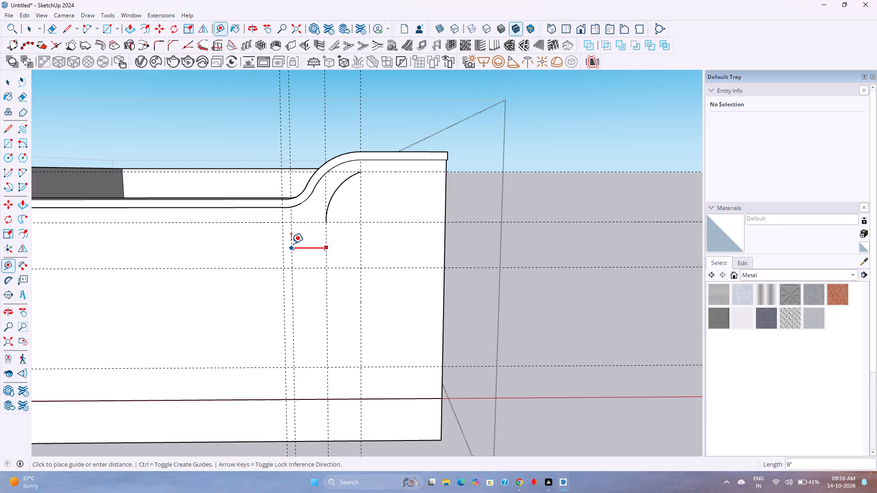
scroll(280, 235, up, 8)
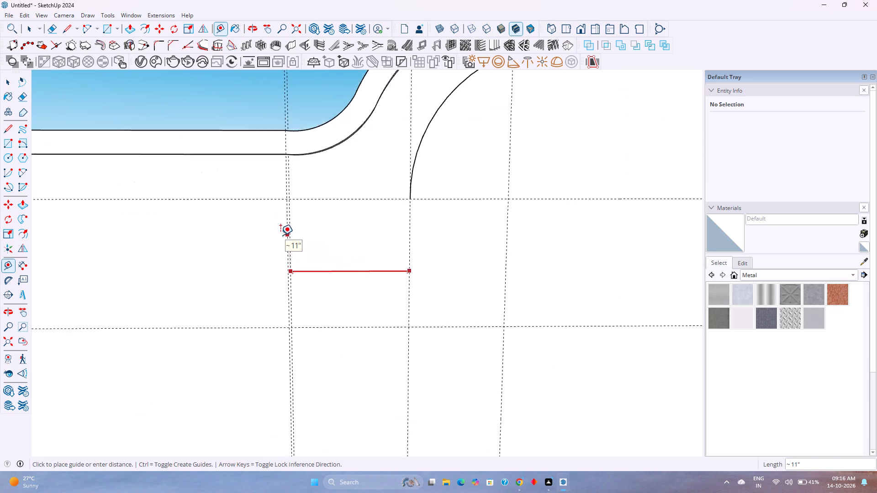
scroll(280, 235, up, 7)
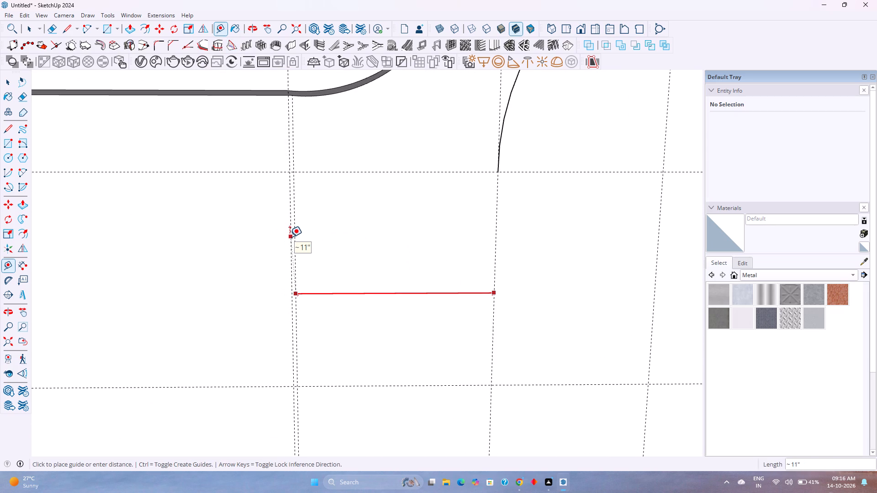
click(290, 237)
Delete the older vertical guide running beside the new 11" guide at the foot of the band's curve.
middle_drag(324, 256, 265, 263)
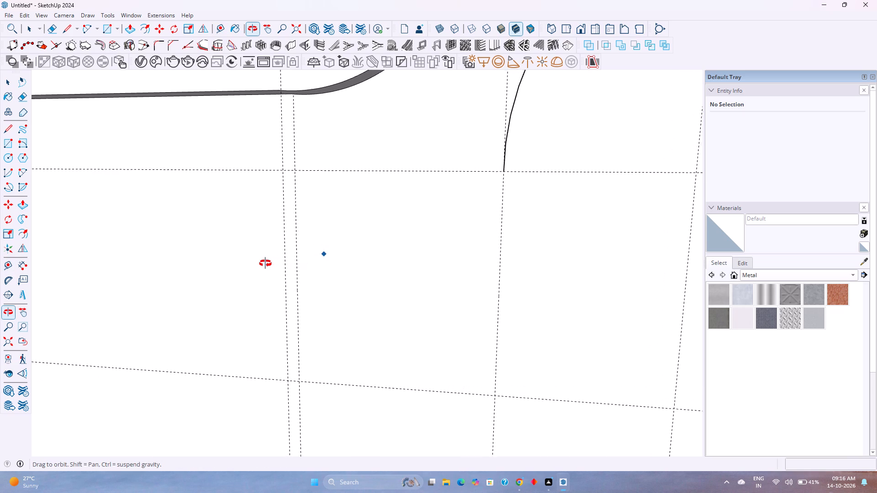
middle_drag(265, 263, 254, 263)
middle_click(254, 263)
key(space)
click(283, 304)
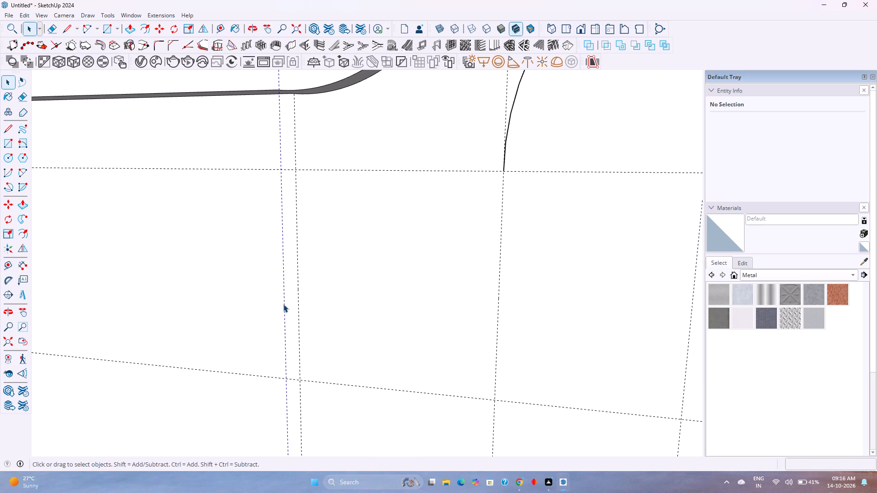
key(Delete)
Draw a tangent arc with a bulge of about 3 1/4" from the 11" guide's lower intersection to the first arc's lower end, forming an S-curve.
scroll(283, 304, down, 7)
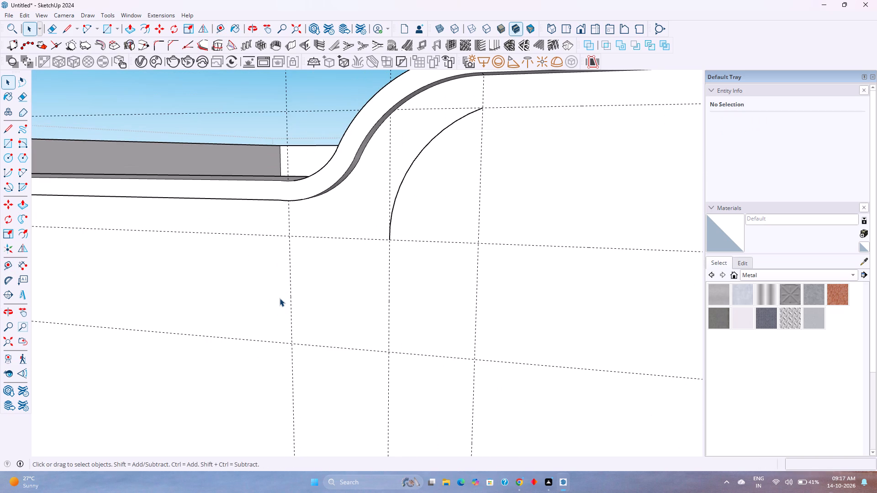
key(a)
click(292, 343)
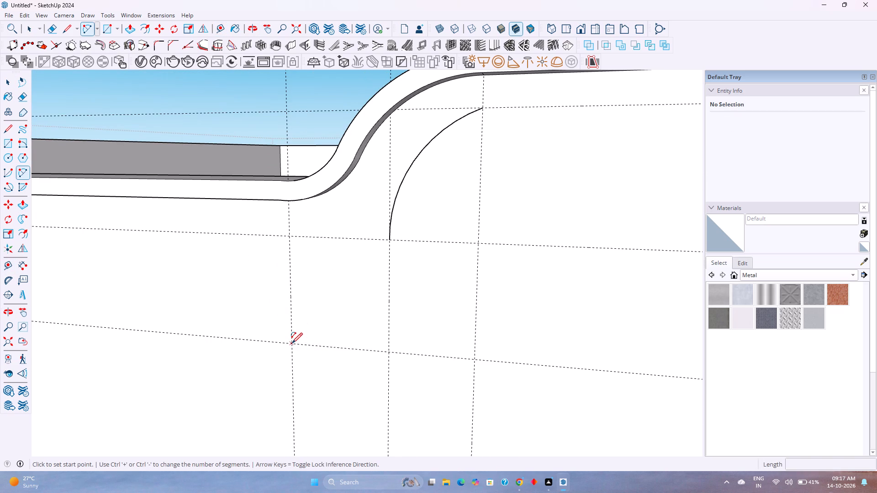
click(391, 241)
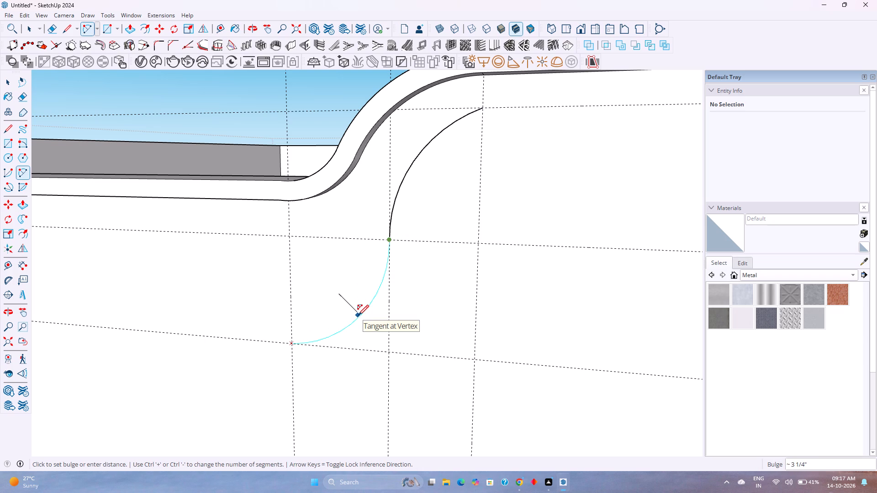
click(358, 315)
middle_drag(349, 321, 422, 269)
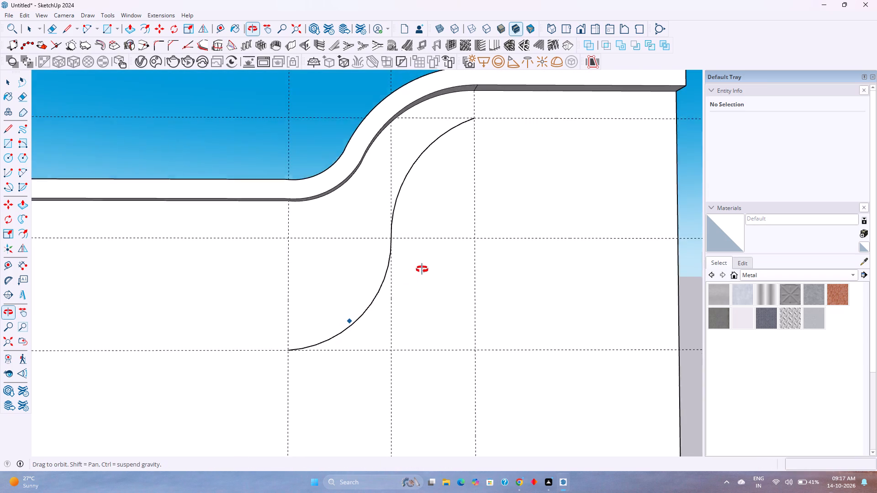
middle_click(422, 269)
middle_drag(422, 269, 422, 270)
Draw an upward arc with a 6 1/2" bulge from the near-end arc's top to a point along the same horizontal guide.
scroll(422, 269, down, 12)
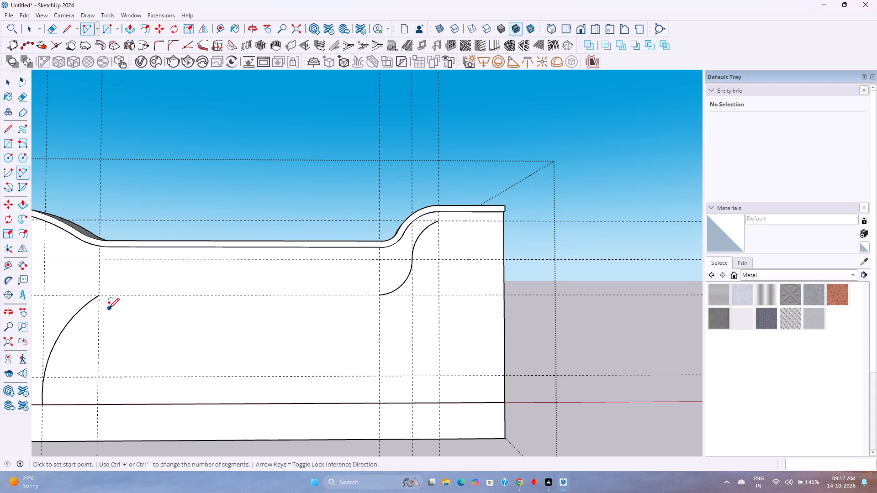
click(100, 296)
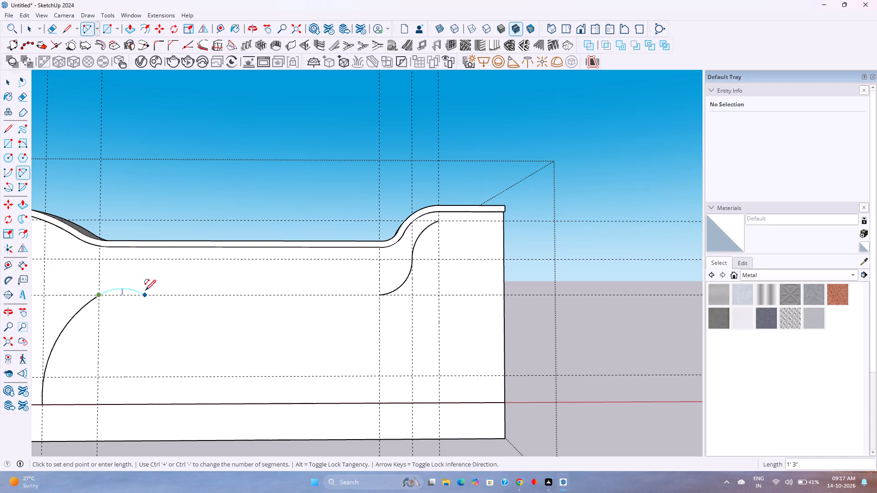
click(261, 294)
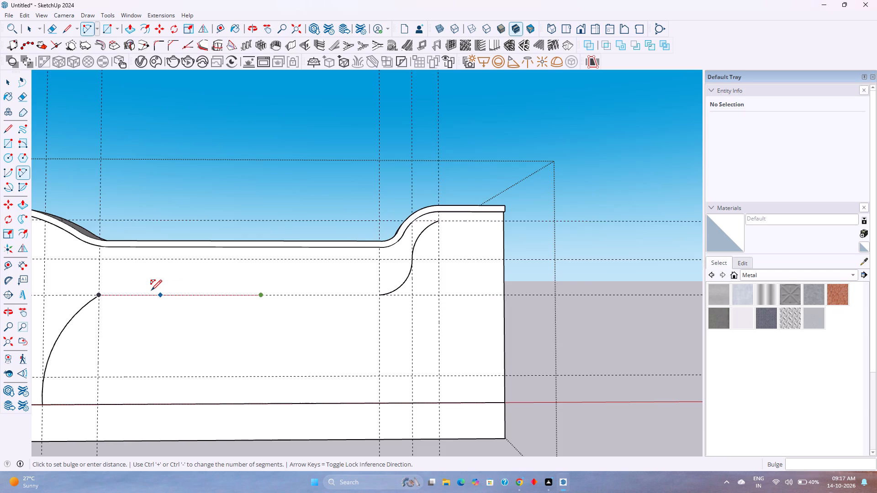
scroll(145, 290, up, 3)
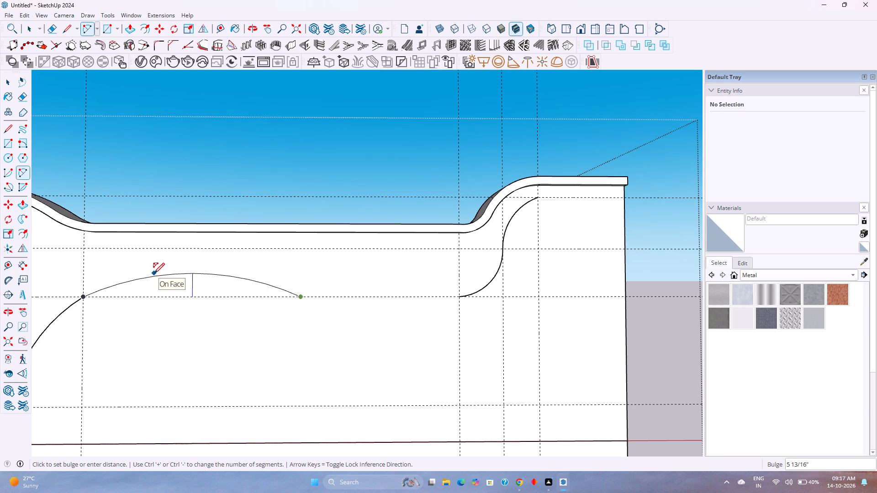
click(153, 271)
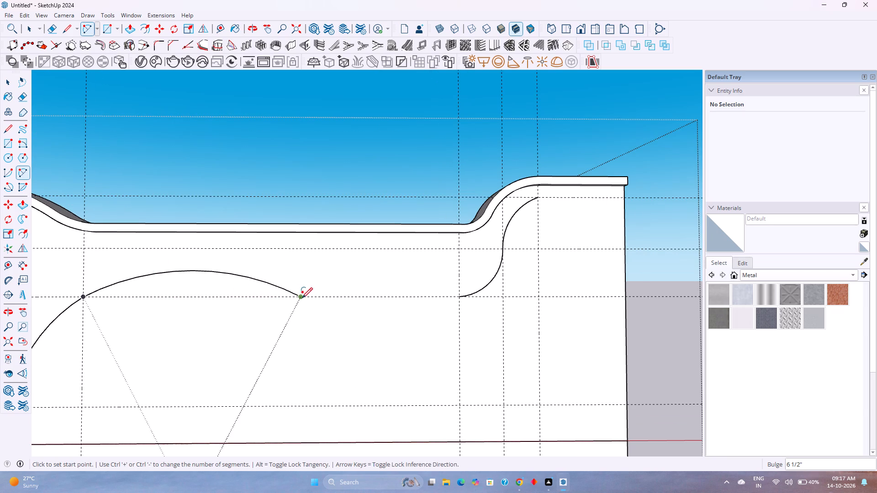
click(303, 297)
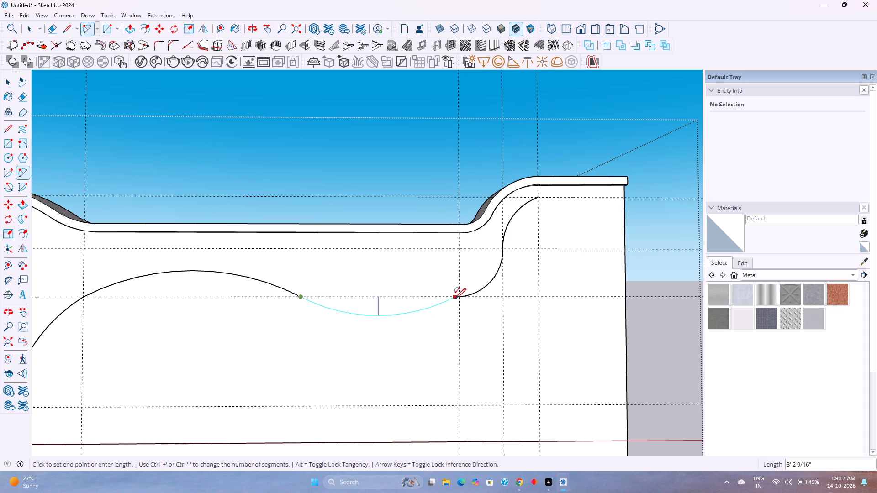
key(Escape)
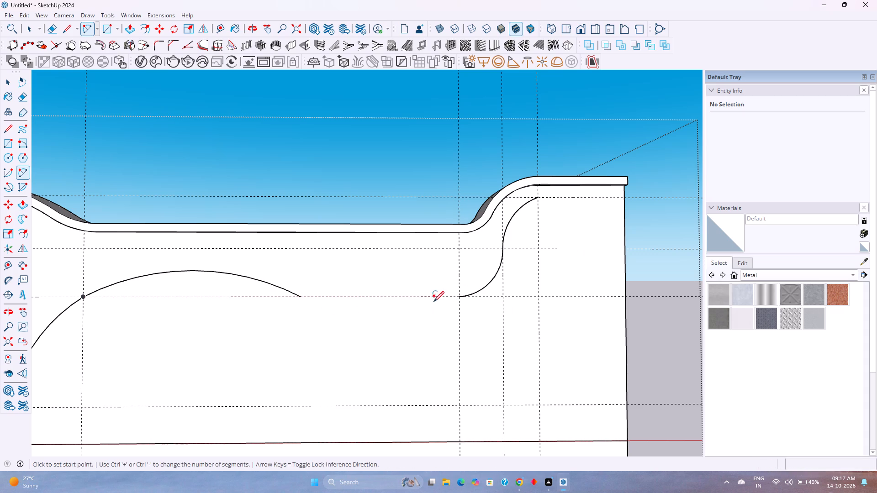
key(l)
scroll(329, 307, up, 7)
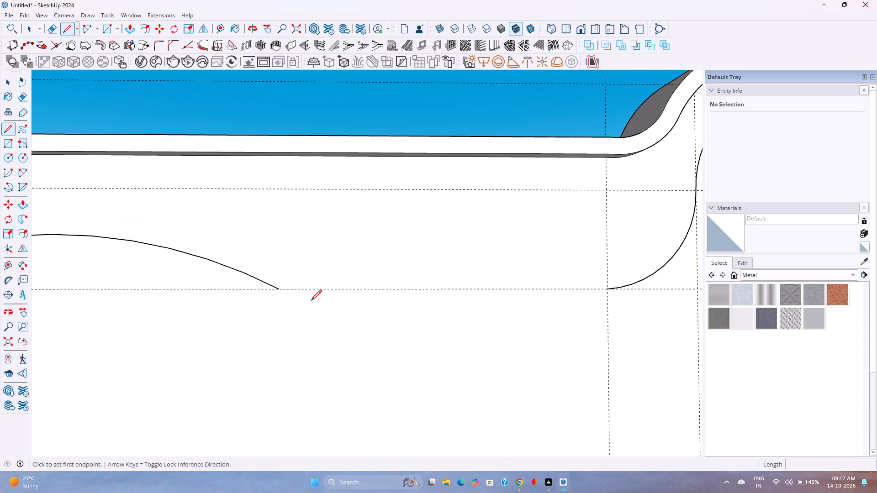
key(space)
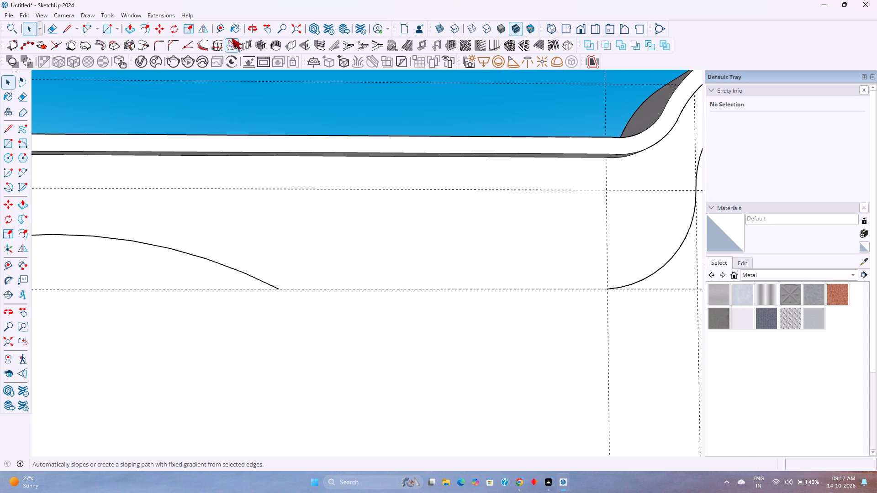
Place a horizontal guide 3" below the guide that the arcs' ends rest on.
click(225, 31)
click(384, 289)
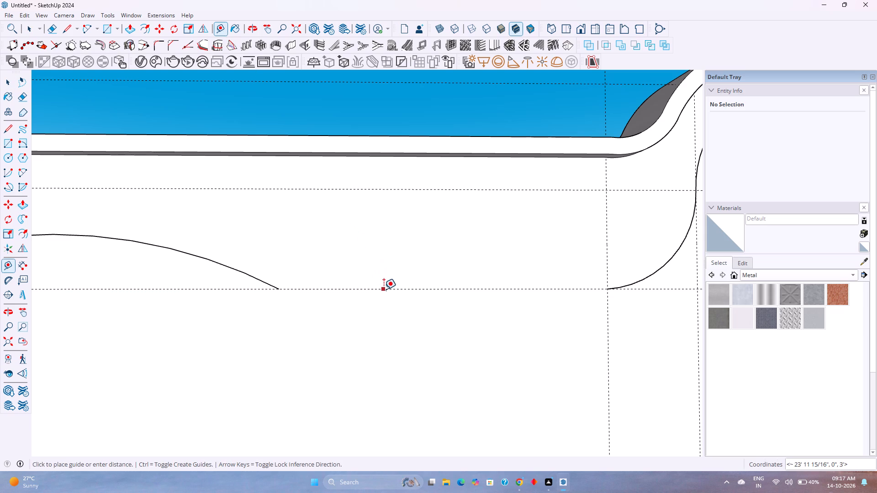
key(3)
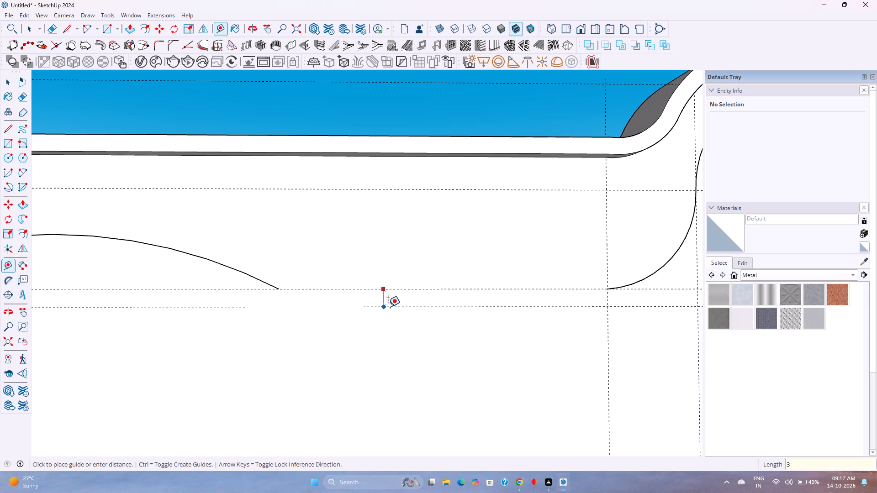
key(Return)
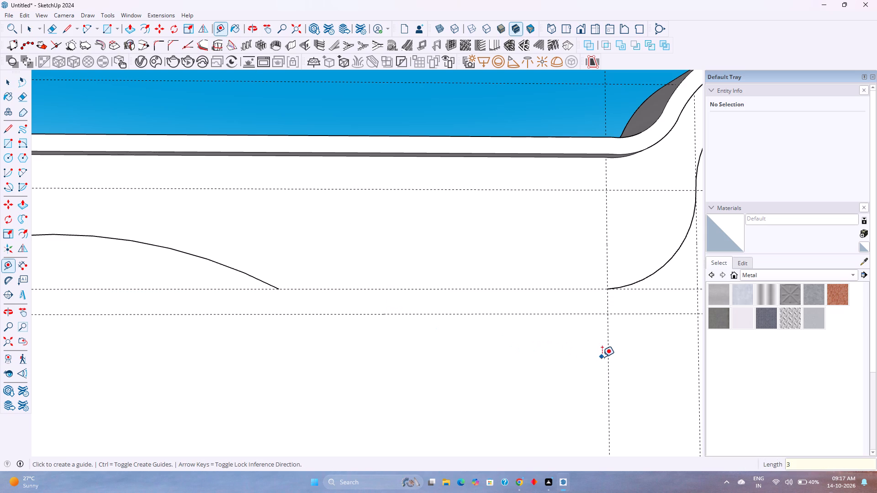
Place a vertical guide 1'8" from the guide at the S-curve's lower end, toward the upward arc.
click(608, 359)
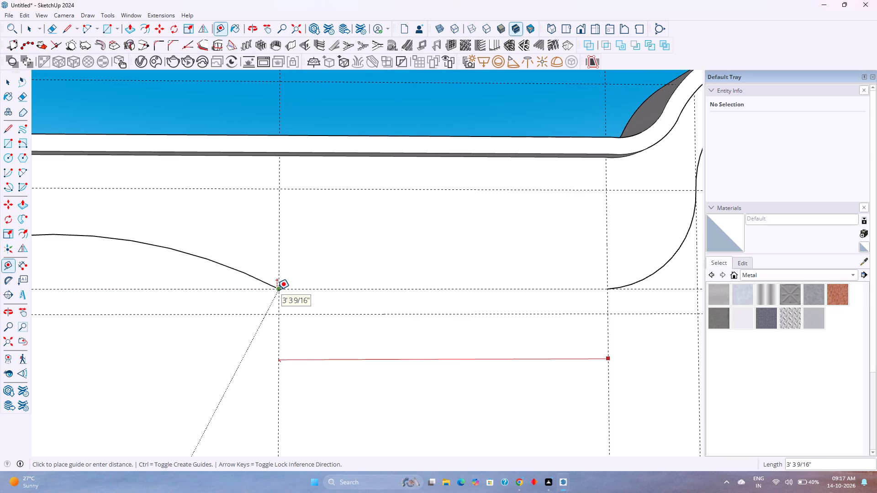
key(1)
text('8")
key(Return)
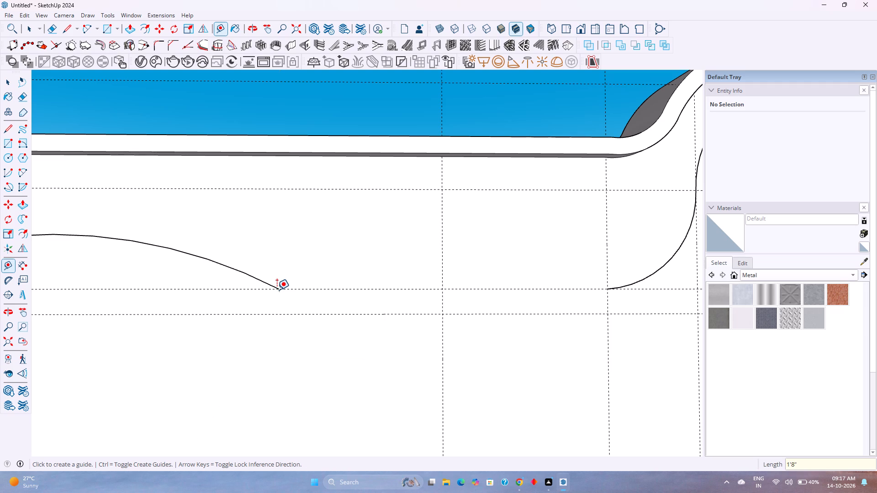
Draw a shallow downward arc with a bulge of about 13/16" from the upward arc's end to the new guides' intersection.
key(a)
click(281, 290)
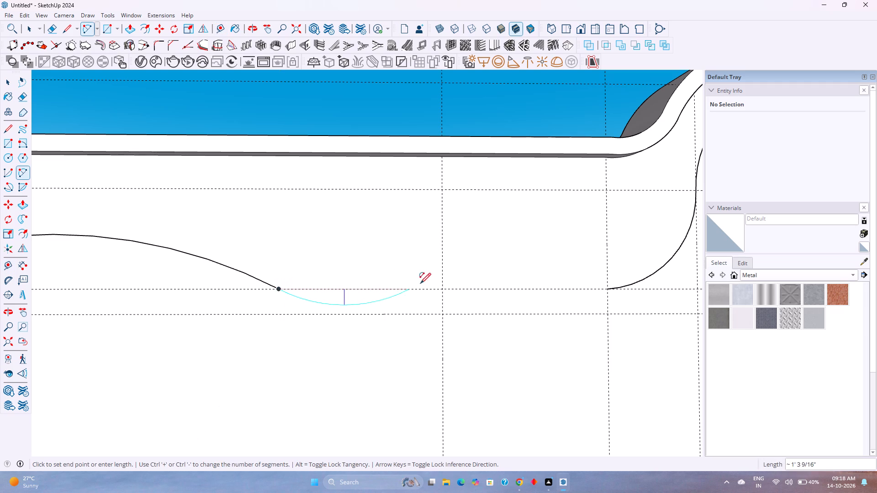
click(442, 315)
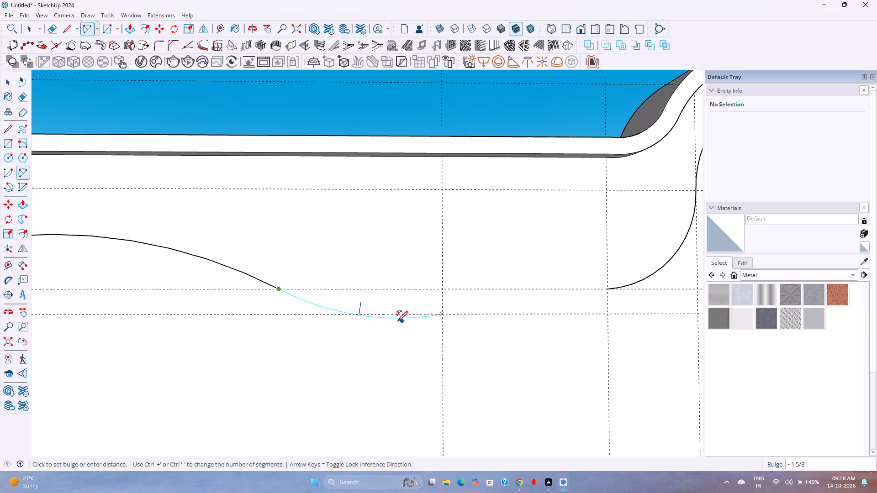
click(352, 307)
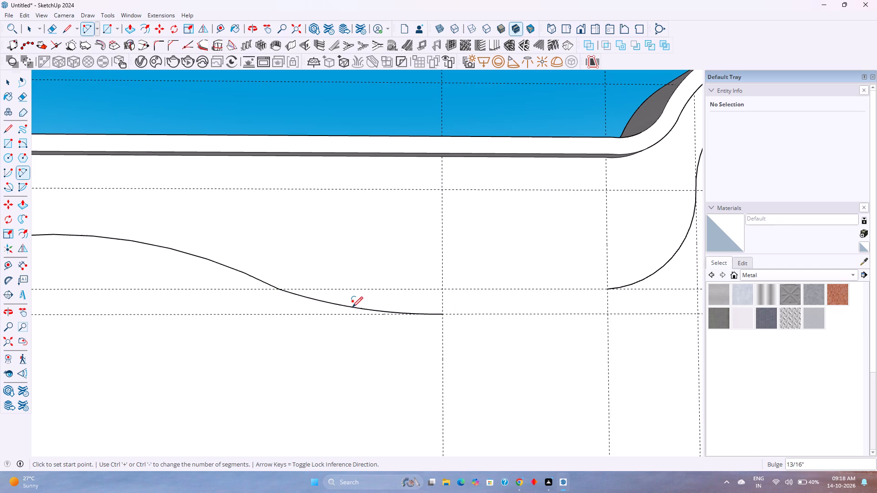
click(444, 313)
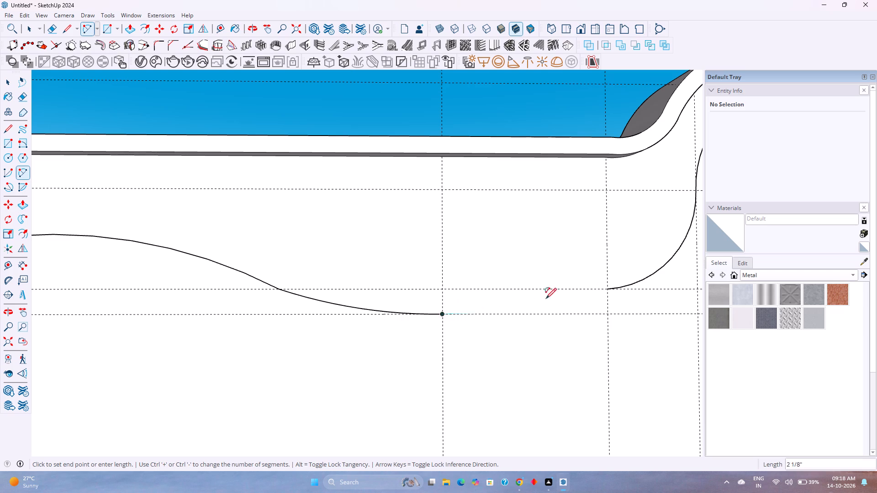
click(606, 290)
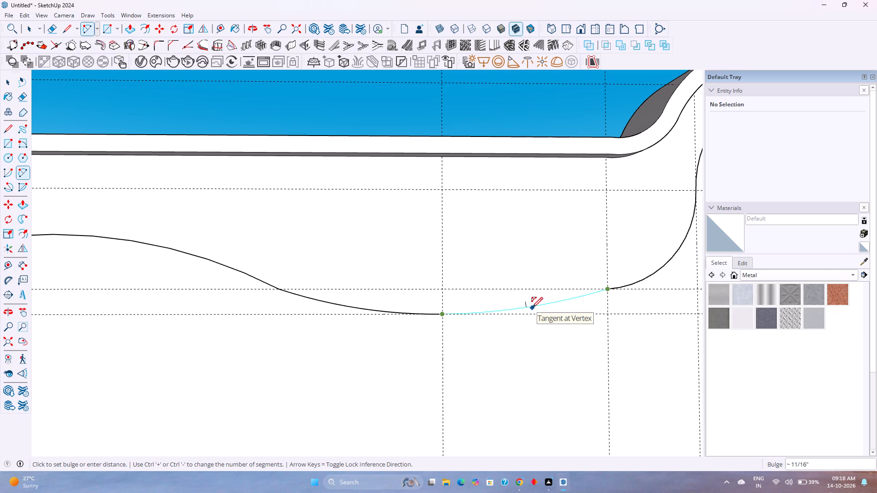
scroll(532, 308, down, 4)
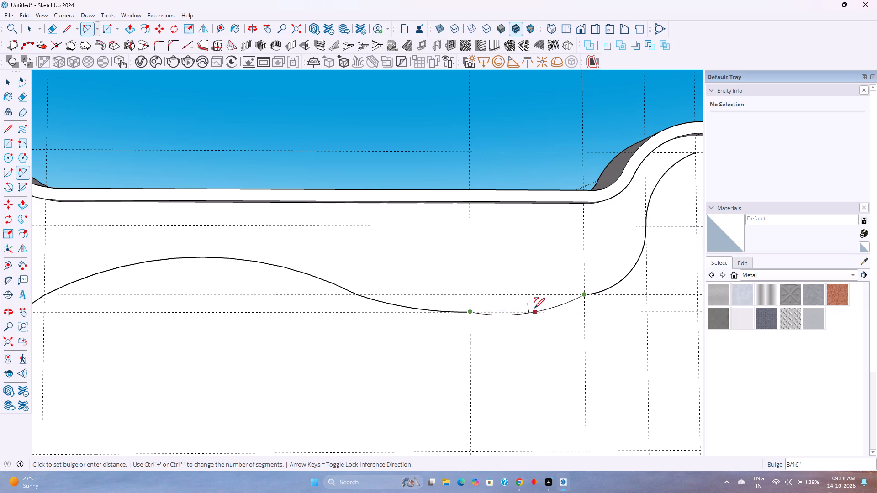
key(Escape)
Draw a straight line about 1' 8 1/4" long from the shallow arc's end to the S-curve's lower end.
key(l)
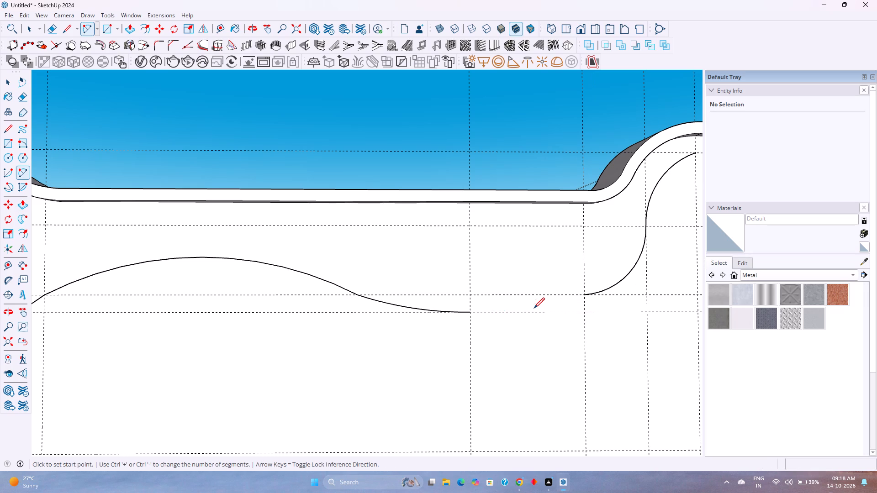
click(471, 310)
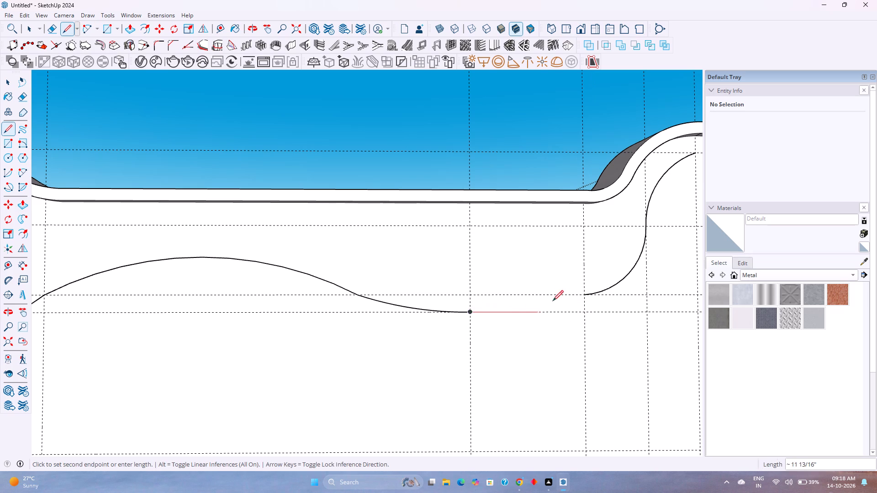
click(581, 296)
key(space)
Delete all guides in the model.
scroll(539, 293, down, 3)
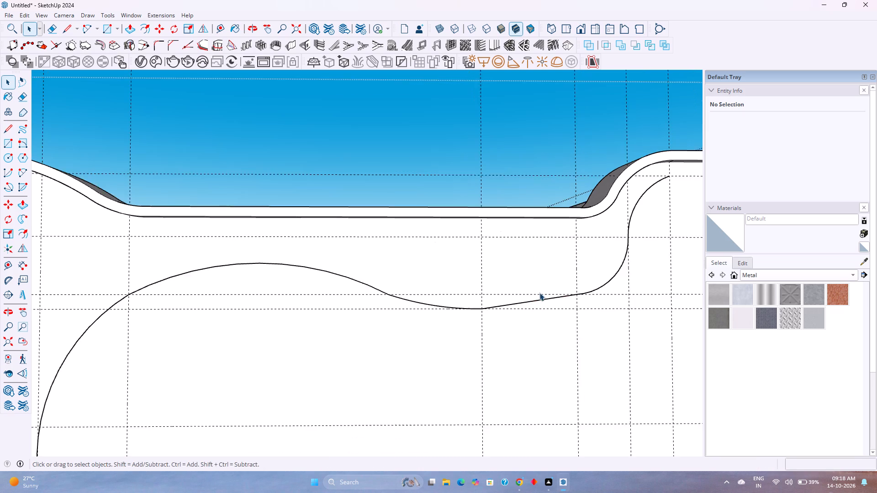
shift+middle_drag(539, 293, 372, 308)
shift+middle_click(371, 308)
scroll(370, 308, down, 2)
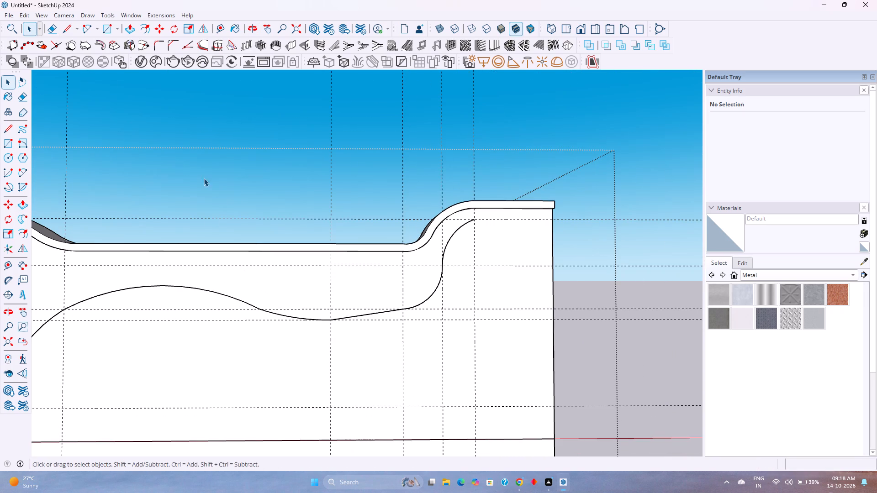
click(21, 16)
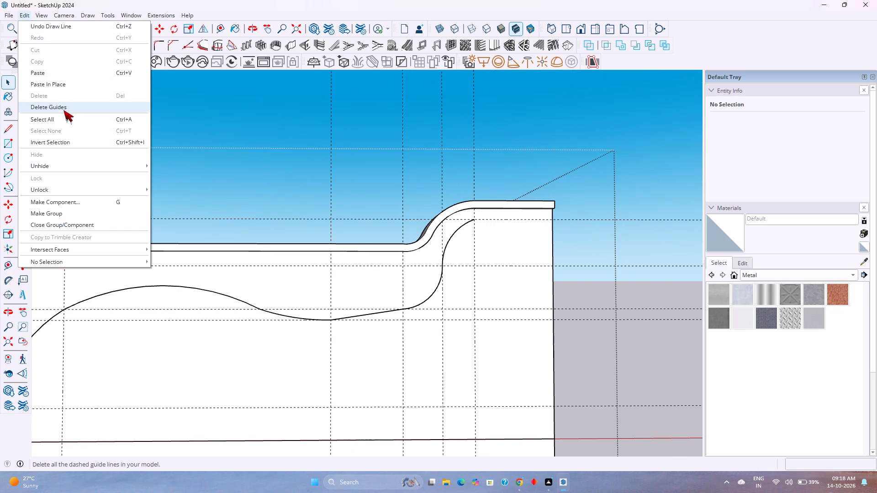
click(64, 108)
Draw a horizontal line about 1' 10" long from the S-curve's top end to the wall's end edge, splitting the face.
scroll(243, 277, down, 7)
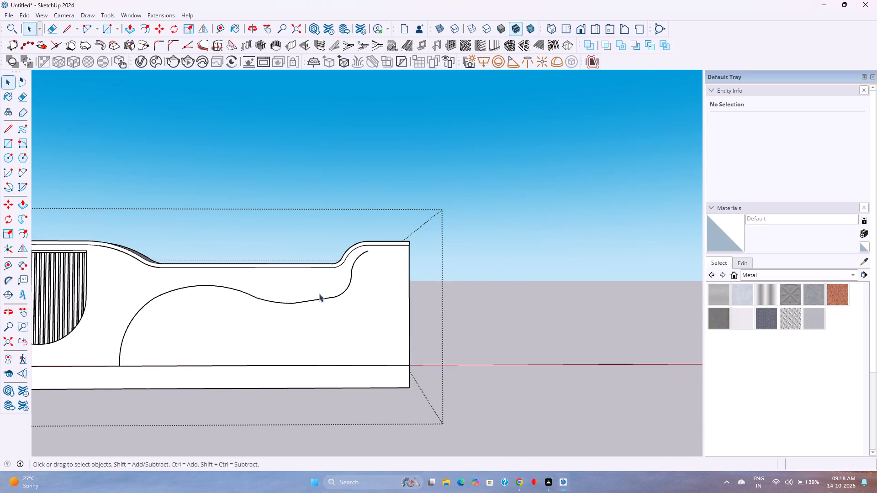
key(l)
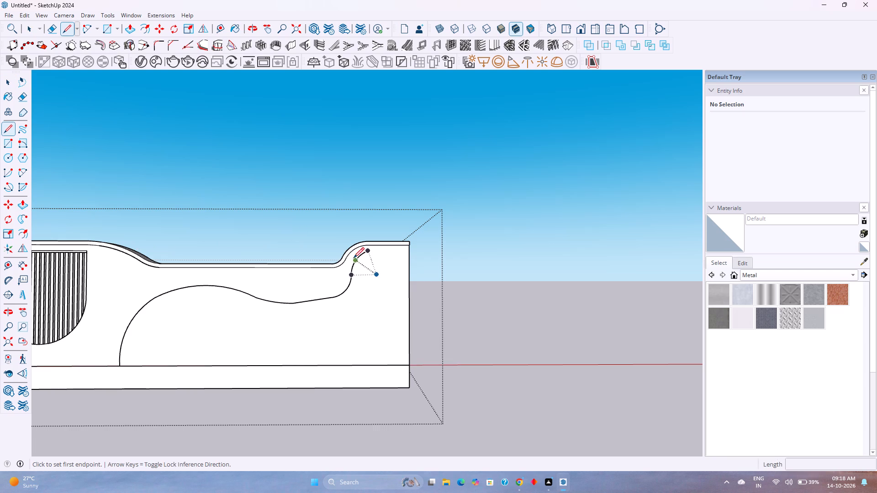
key(space)
click(363, 263)
key(l)
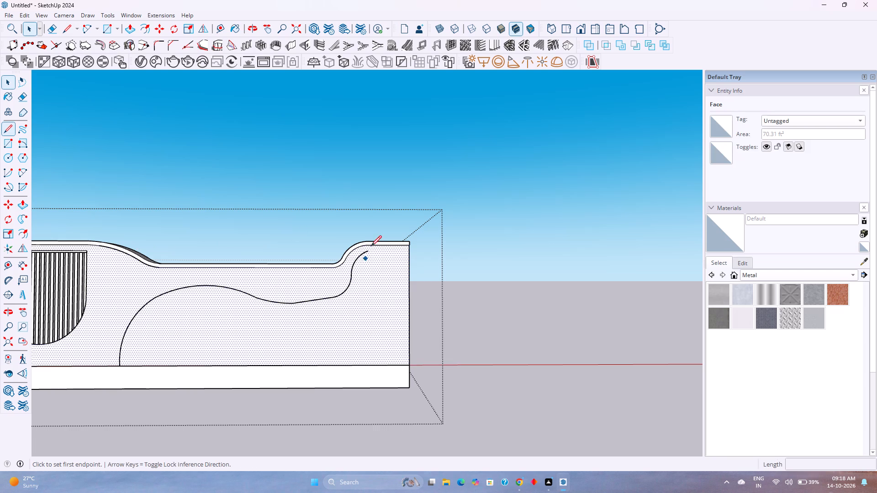
scroll(370, 256, up, 13)
click(363, 241)
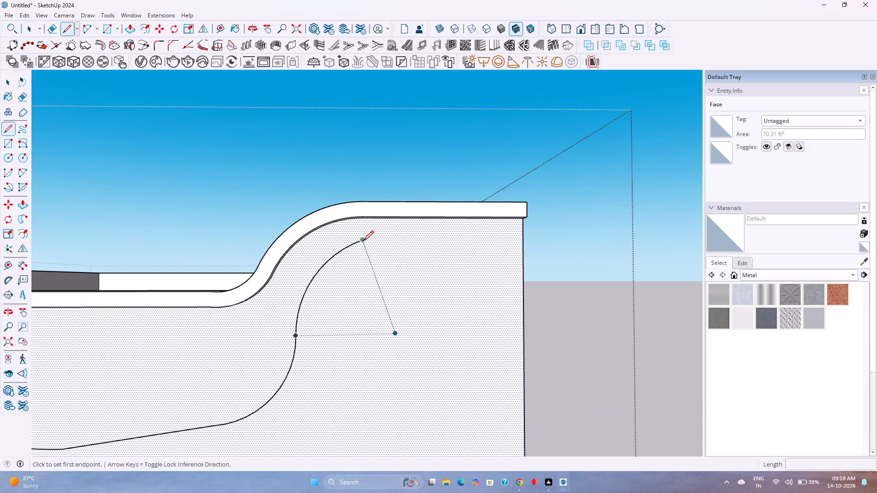
click(521, 243)
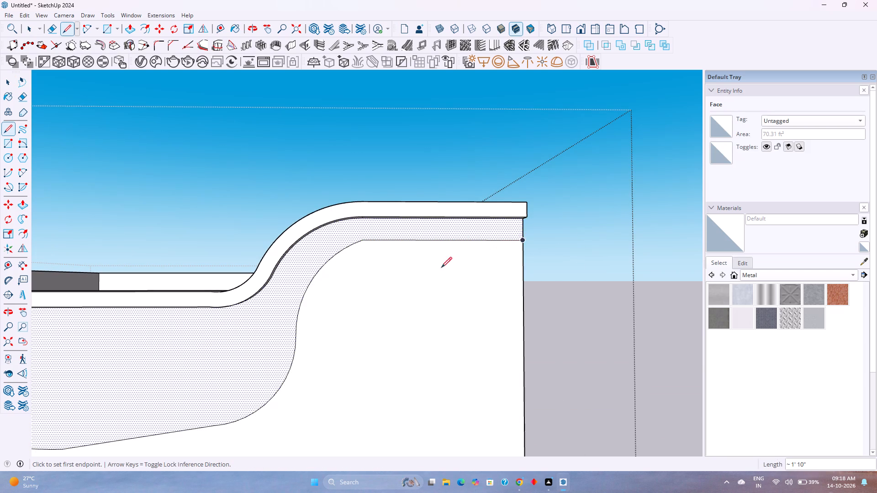
key(space)
Set the S-curve's lower arc to 60 segments.
click(376, 239)
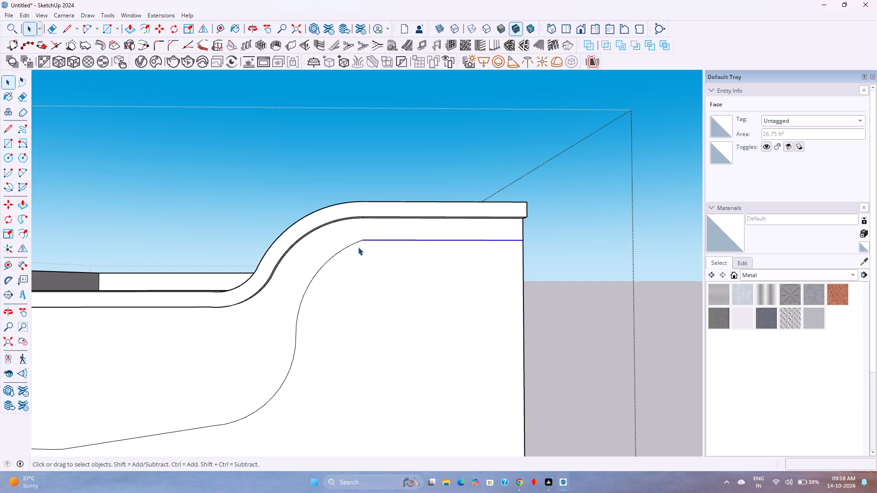
ctrl+click(326, 262)
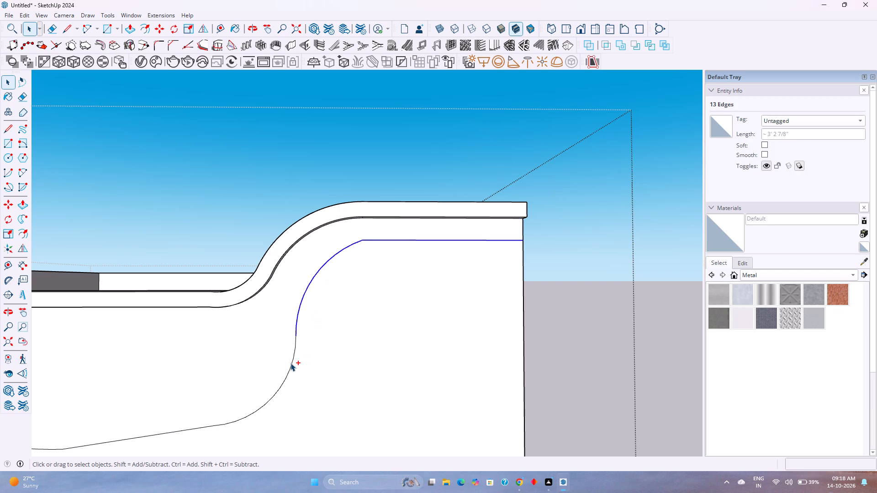
ctrl+click(291, 363)
click(291, 363)
click(291, 363)
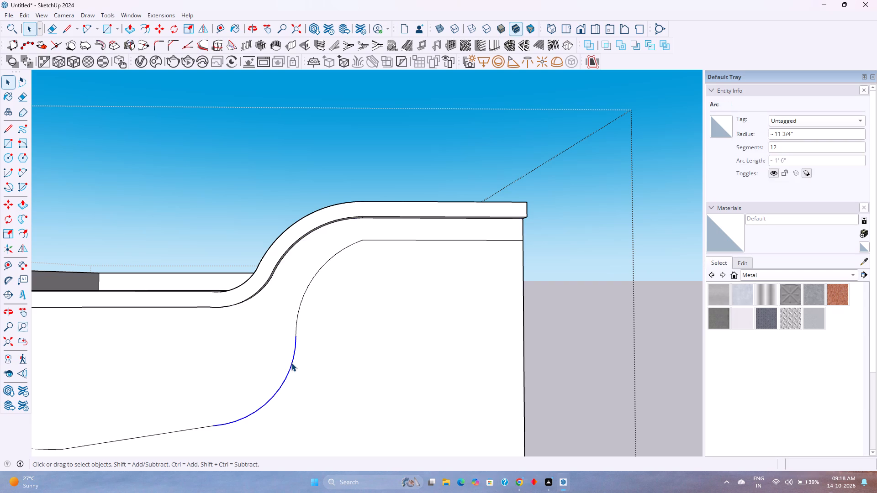
double_click(783, 144)
text(60)
key(Return)
Set the S-curve's upper arc to 80 segments.
click(313, 278)
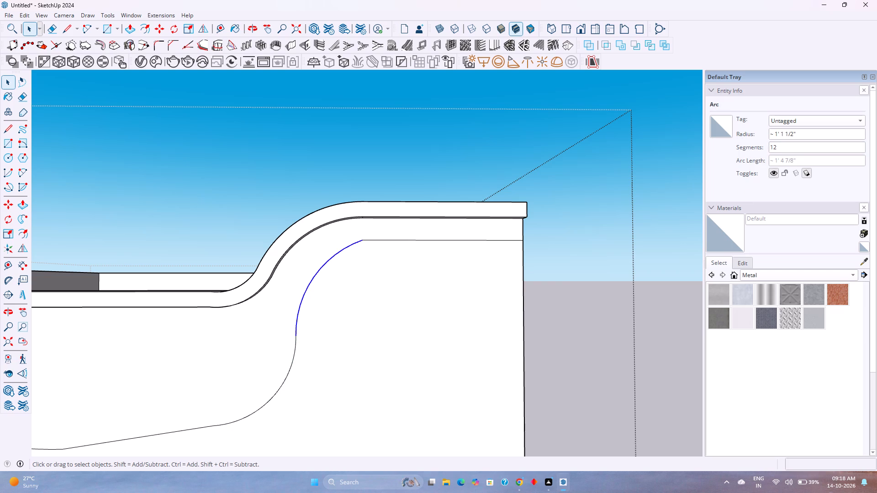
double_click(786, 143)
text(80)
key(Return)
Set the shallow dip arc in the middle of the wall face's curve to 30 segments.
scroll(153, 329, down, 3)
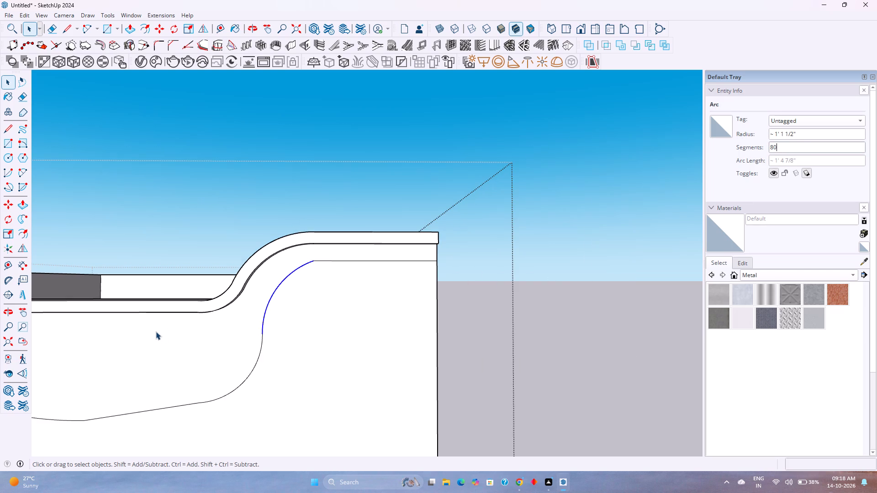
shift+middle_drag(158, 333, 547, 248)
click(431, 331)
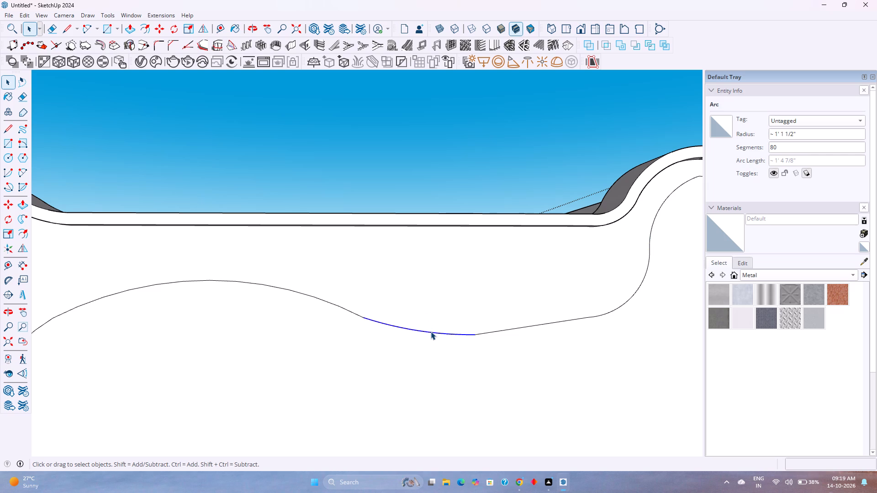
double_click(784, 151)
text(30)
key(Return)
Set the wide hump arc beside the shallow dip to 100 segments.
click(331, 304)
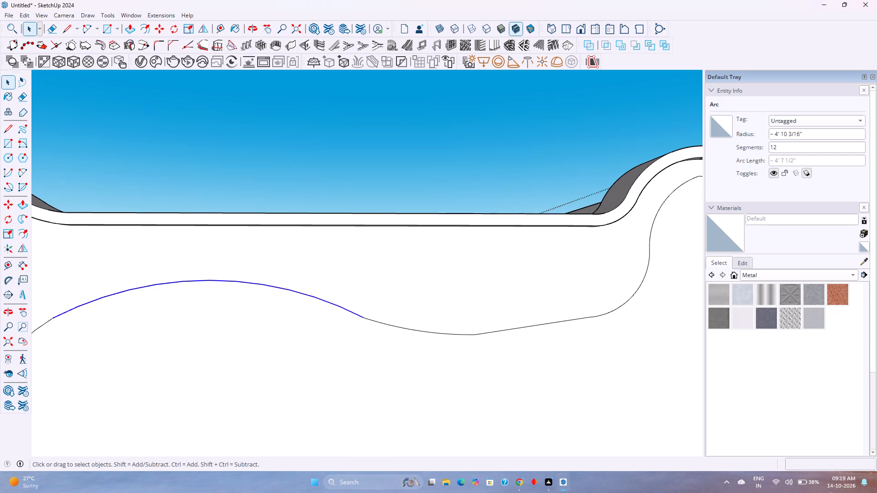
double_click(819, 150)
text(200)
key(Return)
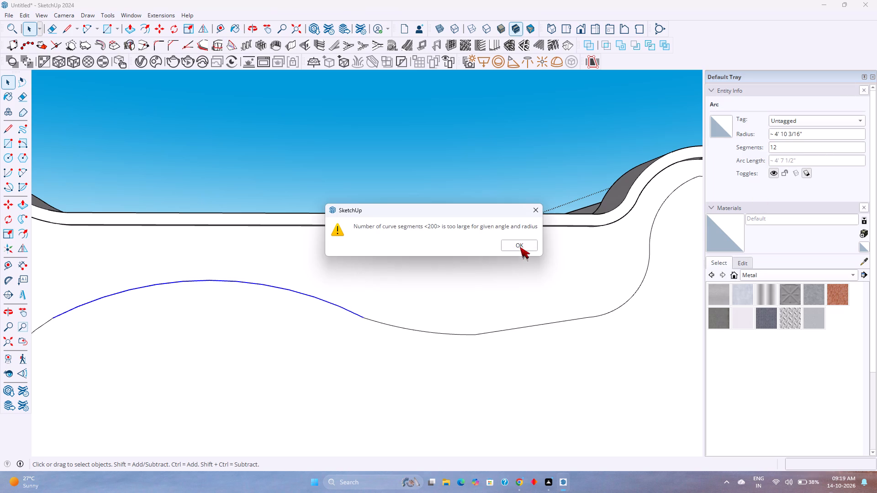
click(520, 247)
double_click(800, 150)
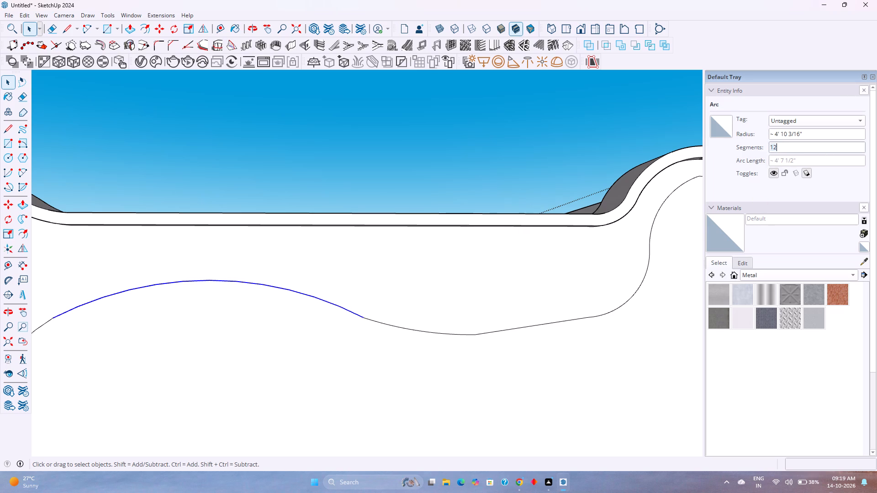
text(100)
key(Return)
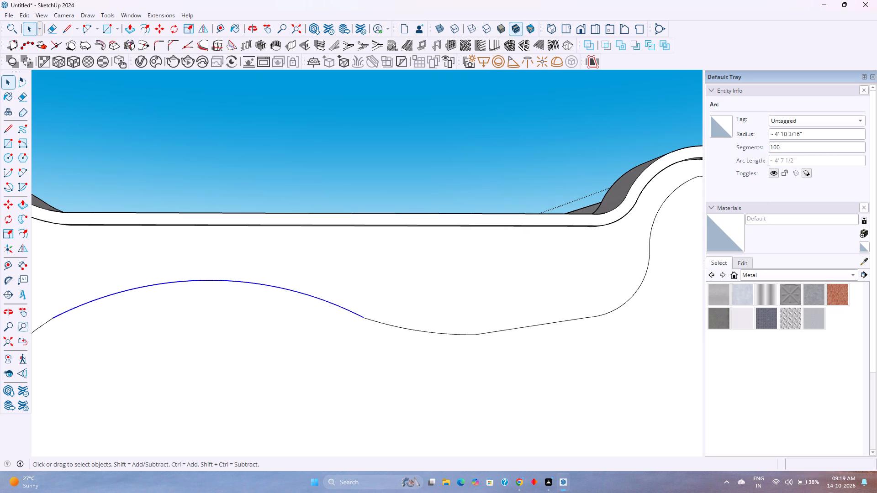
Set the large arc rising from the wall's base to the hump to 150 segments.
scroll(246, 300, down, 5)
click(102, 326)
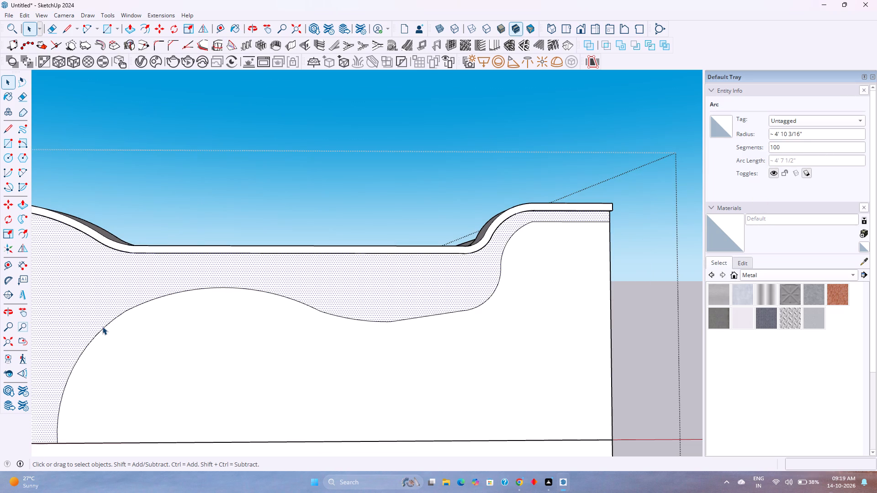
click(102, 328)
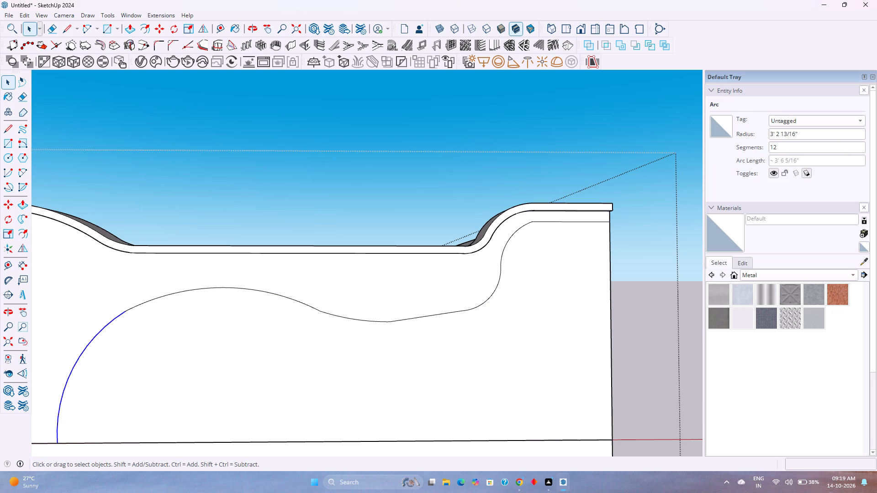
double_click(787, 152)
text(150)
key(Return)
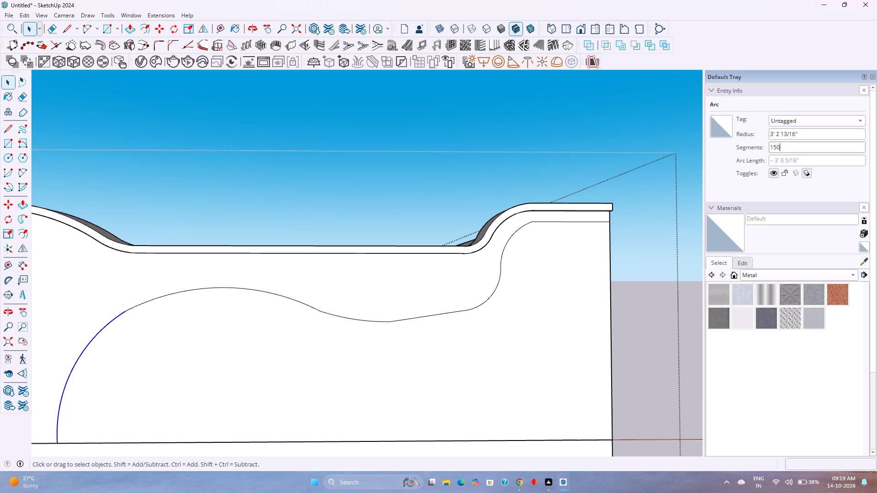
Weld the four-part wave, S-curve arcs, sloping line and horizontal top line into one continuous curve with Weld Edges.
ctrl+click(205, 288)
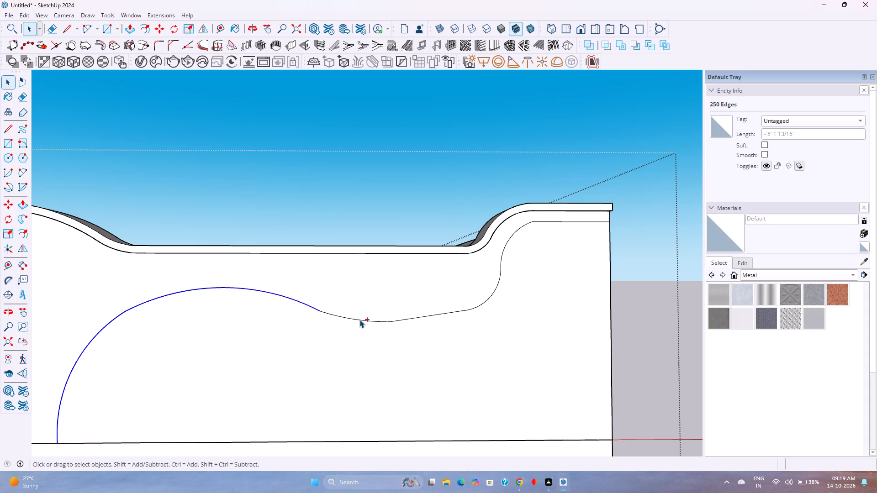
ctrl+click(359, 320)
ctrl+click(421, 315)
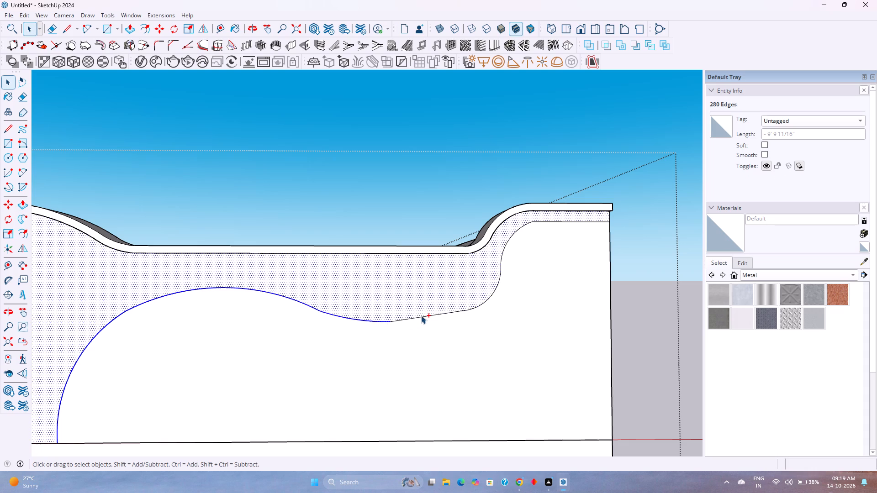
click(441, 313)
ctrl+click(479, 306)
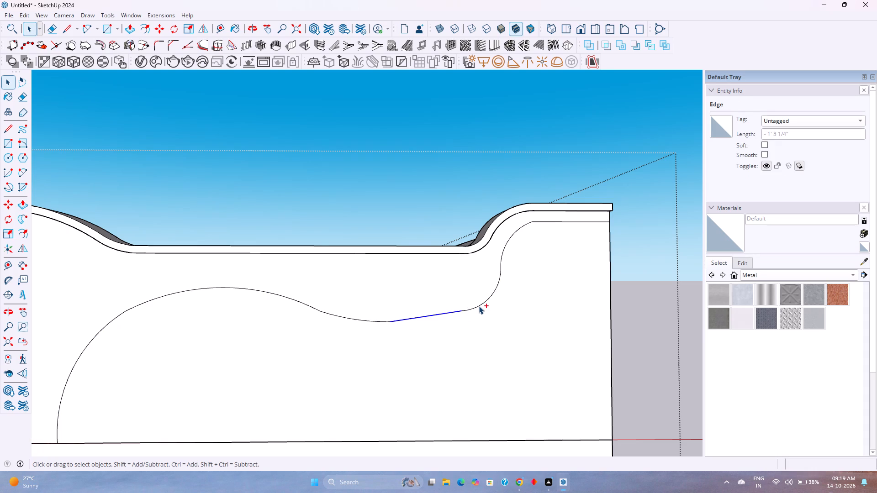
ctrl+click(373, 320)
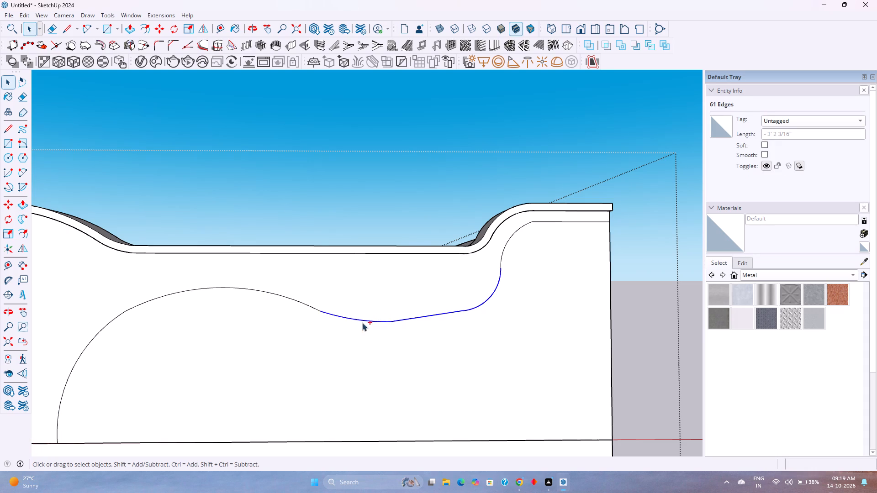
ctrl+click(308, 306)
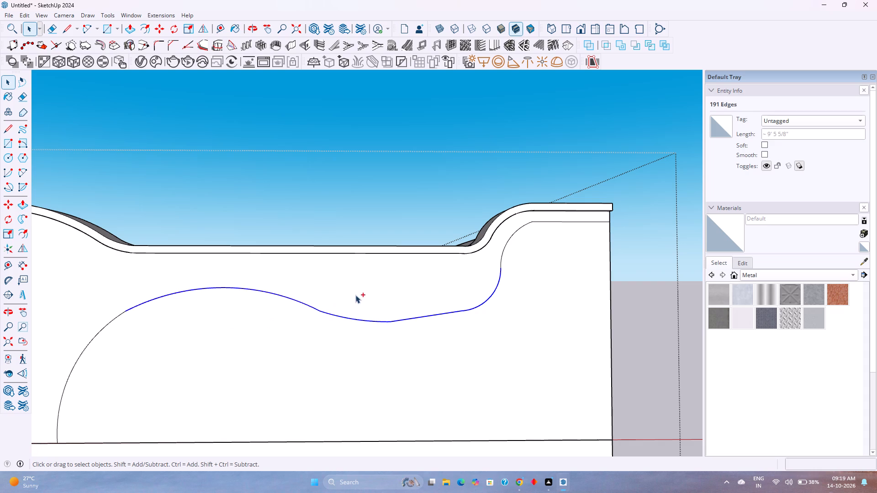
ctrl+click(84, 350)
ctrl+click(502, 249)
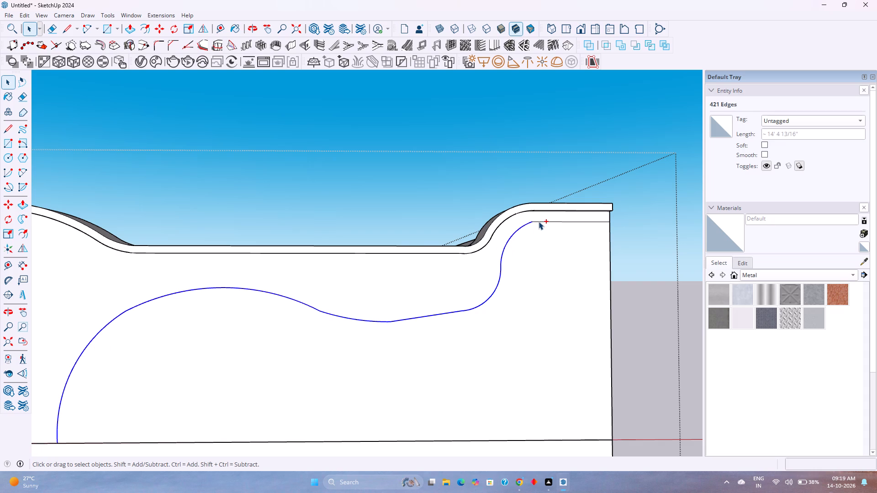
ctrl+click(539, 221)
right_click(539, 221)
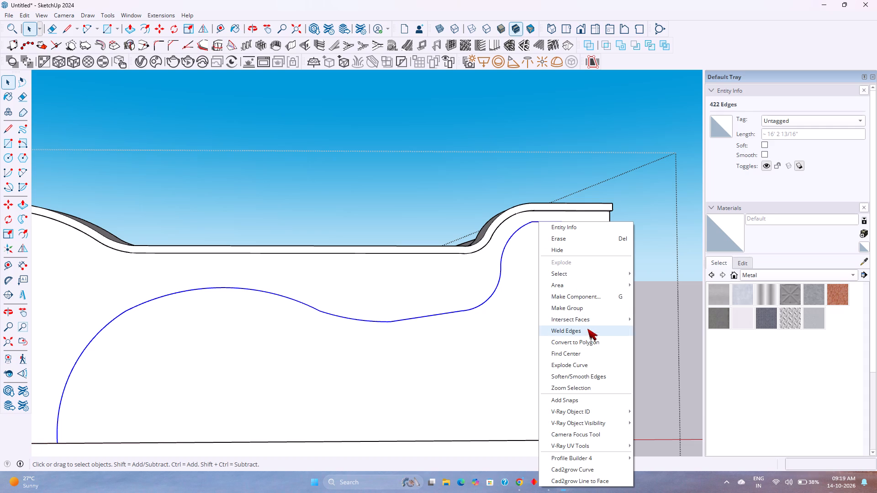
click(587, 329)
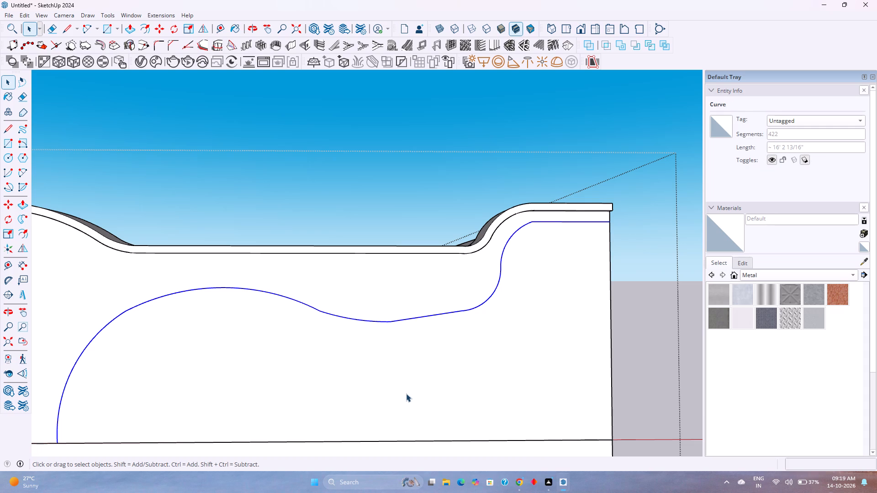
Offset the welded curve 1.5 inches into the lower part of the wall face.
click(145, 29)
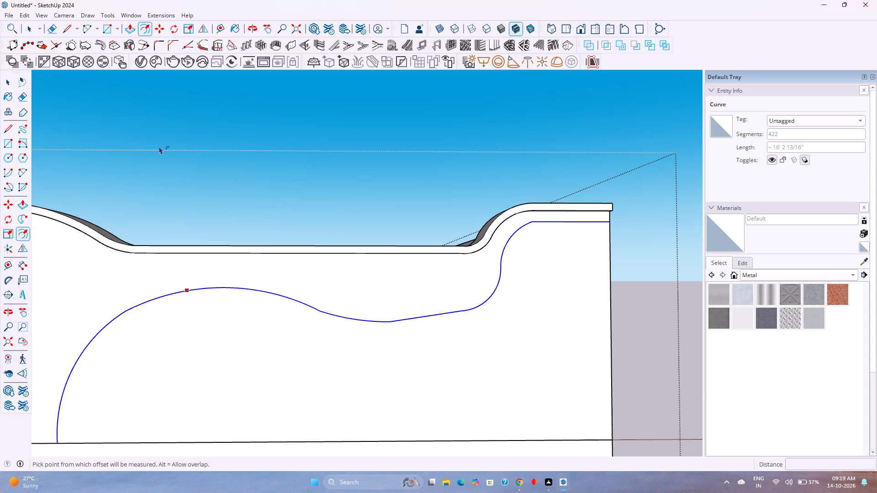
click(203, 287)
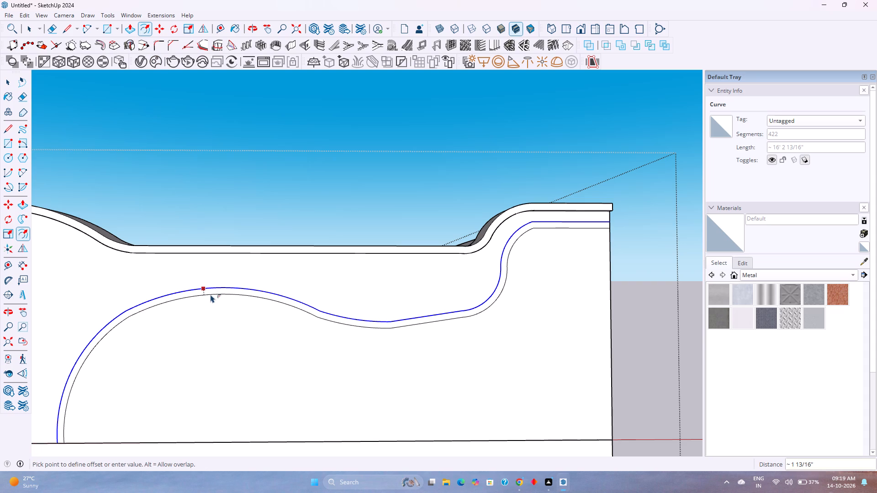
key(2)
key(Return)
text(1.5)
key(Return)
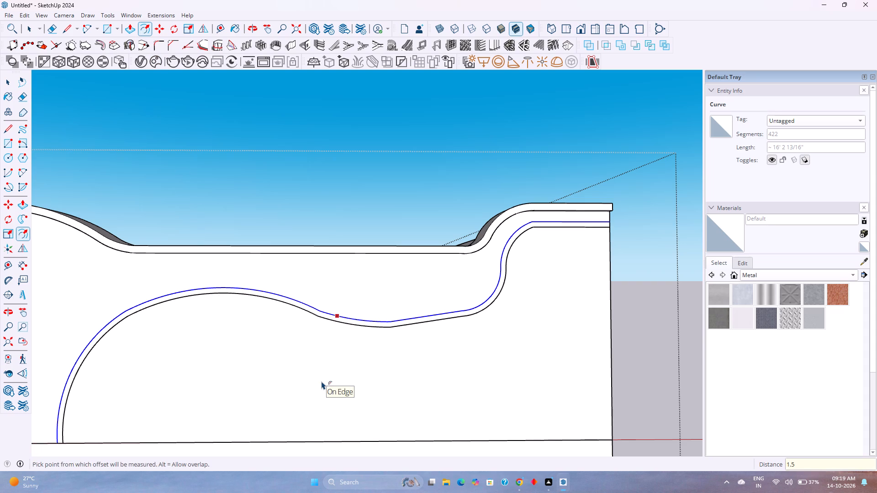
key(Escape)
Examine the lower end of the offset curve where it approaches the wall's base edge.
middle_drag(451, 319, 361, 359)
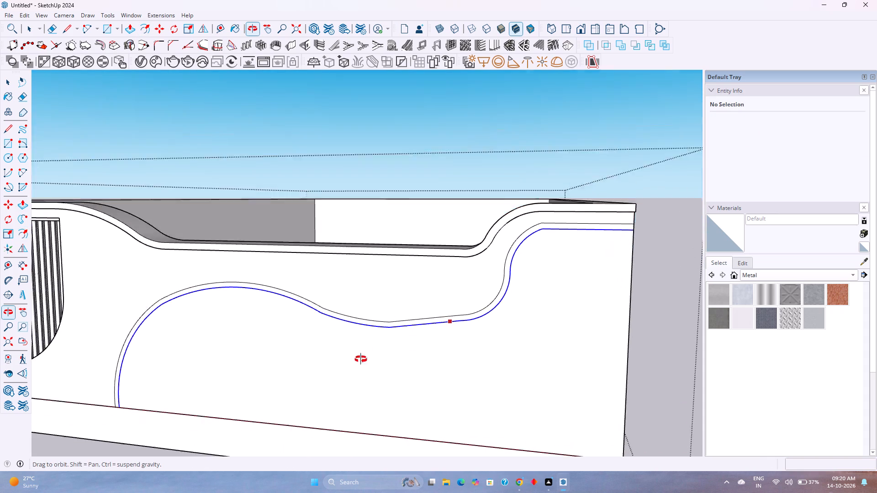
middle_drag(361, 359, 316, 379)
key(space)
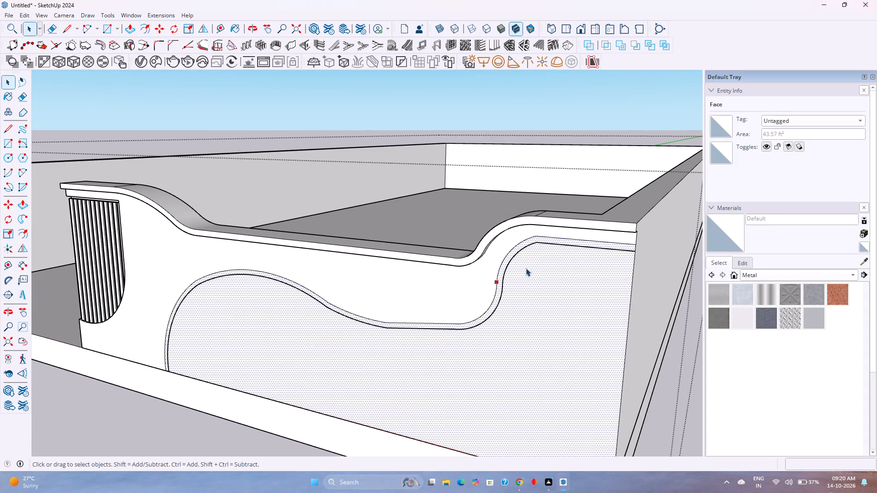
scroll(526, 267, up, 5)
middle_drag(581, 237, 398, 245)
middle_click(396, 245)
middle_click(391, 245)
middle_click(390, 245)
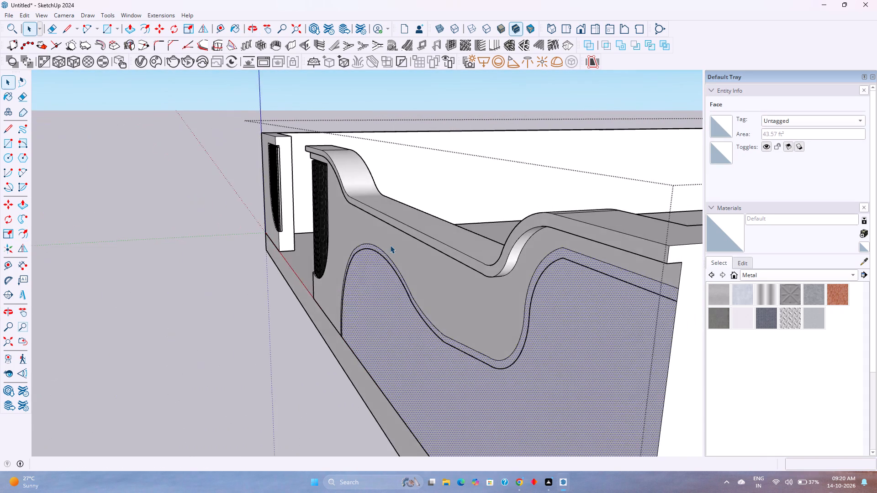
scroll(336, 330, up, 10)
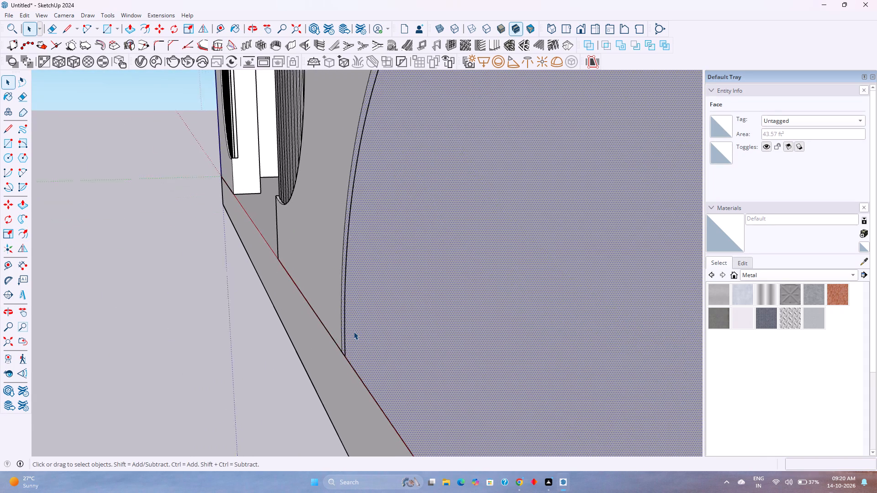
scroll(354, 331, up, 20)
scroll(354, 331, up, 3)
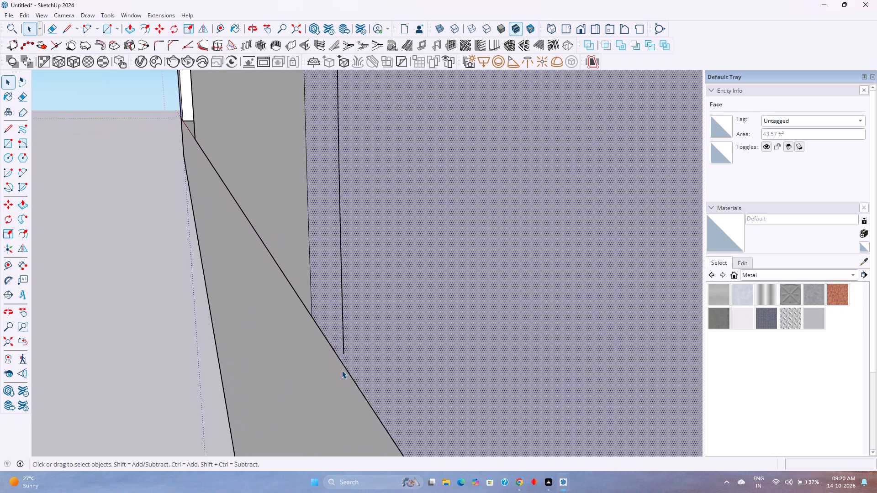
scroll(342, 370, up, 4)
middle_drag(341, 369, 470, 321)
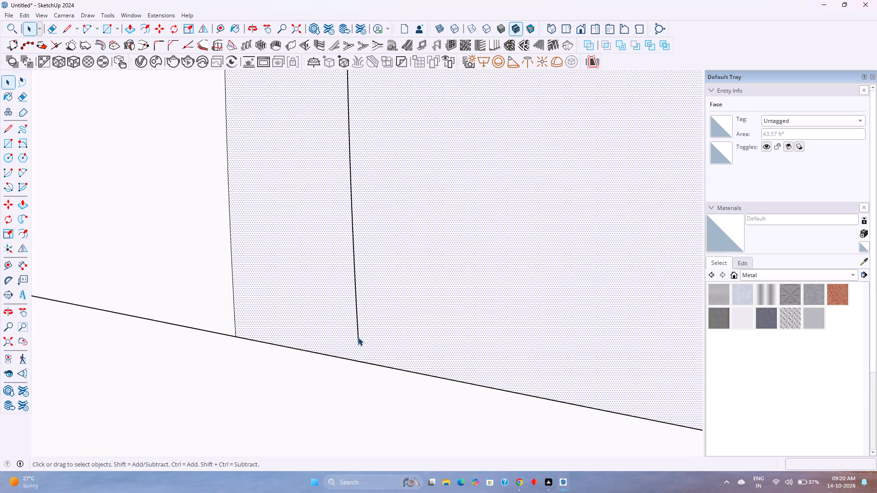
scroll(358, 337, down, 20)
scroll(358, 337, down, 4)
scroll(362, 337, up, 1)
scroll(365, 337, down, 3)
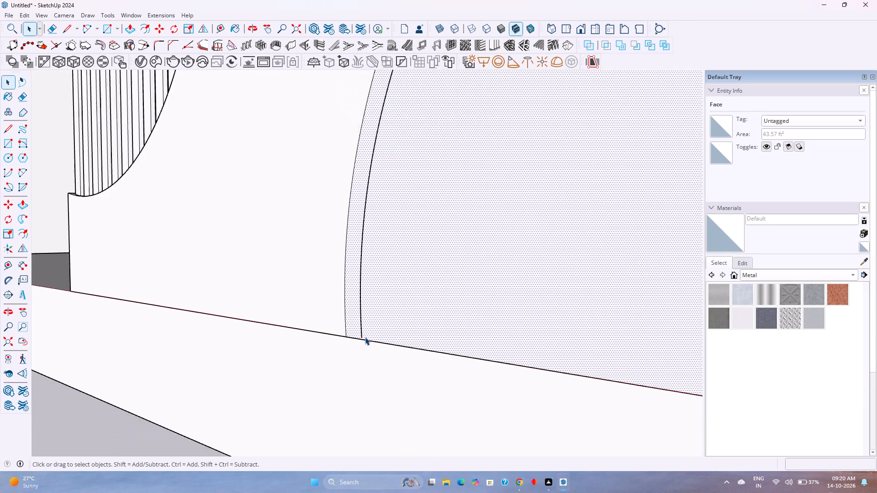
scroll(365, 337, down, 19)
shift+middle_drag(396, 305, 317, 330)
scroll(306, 331, down, 5)
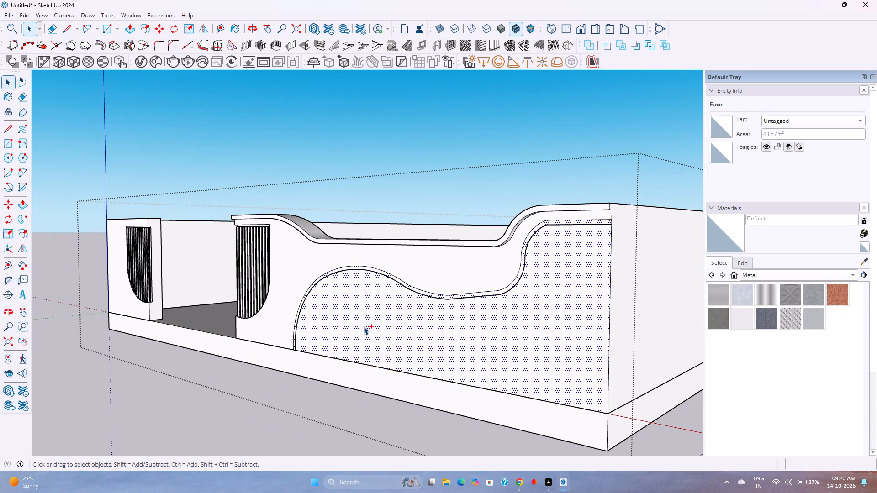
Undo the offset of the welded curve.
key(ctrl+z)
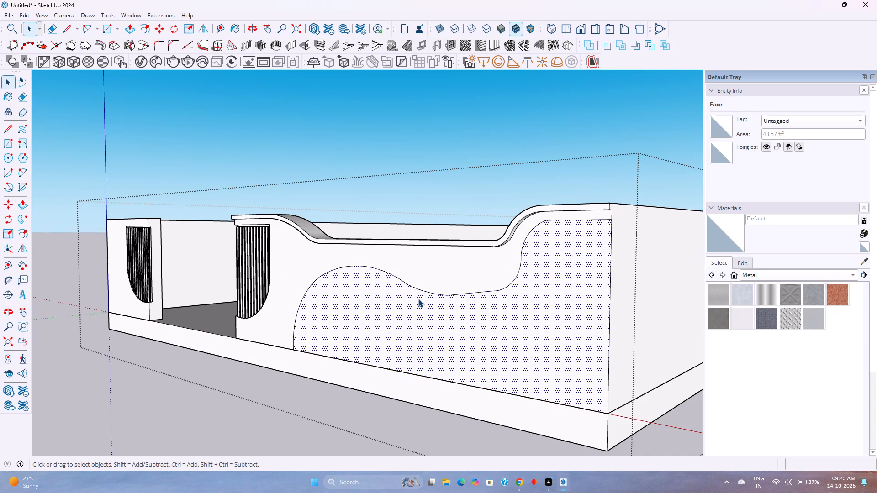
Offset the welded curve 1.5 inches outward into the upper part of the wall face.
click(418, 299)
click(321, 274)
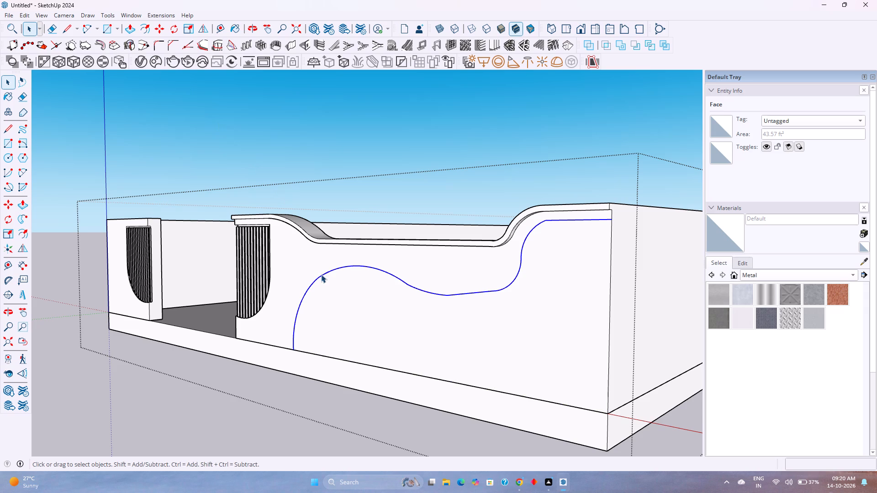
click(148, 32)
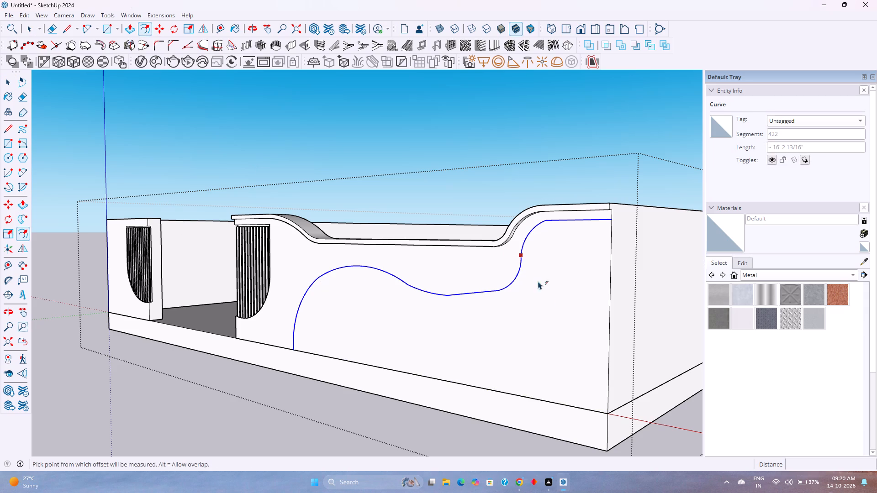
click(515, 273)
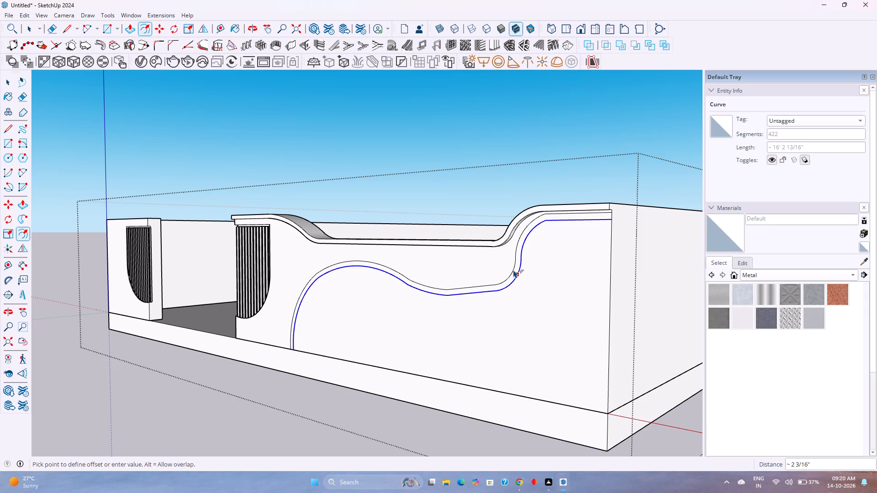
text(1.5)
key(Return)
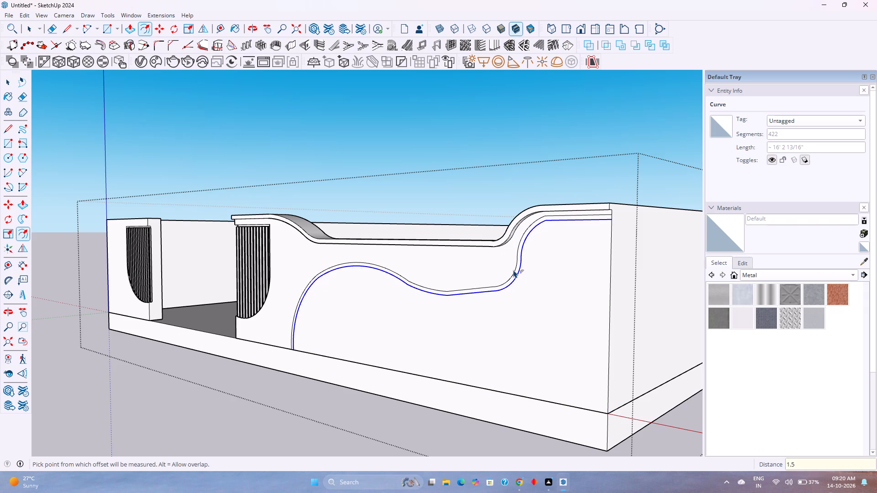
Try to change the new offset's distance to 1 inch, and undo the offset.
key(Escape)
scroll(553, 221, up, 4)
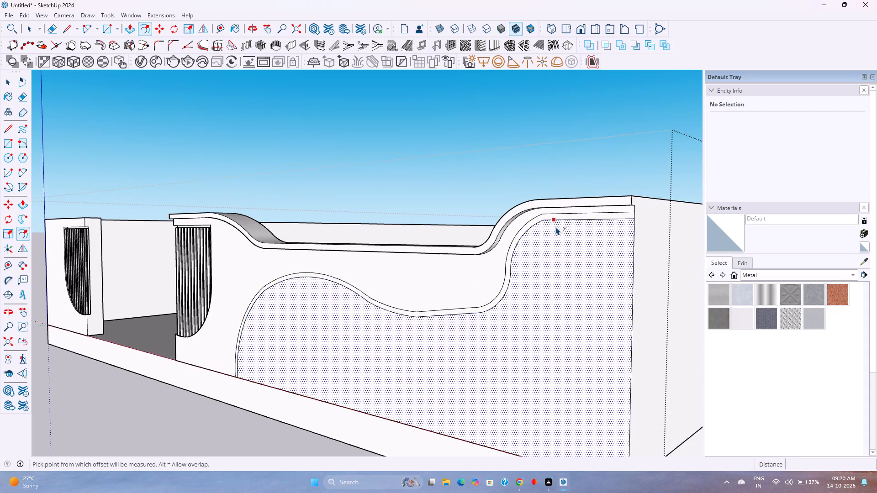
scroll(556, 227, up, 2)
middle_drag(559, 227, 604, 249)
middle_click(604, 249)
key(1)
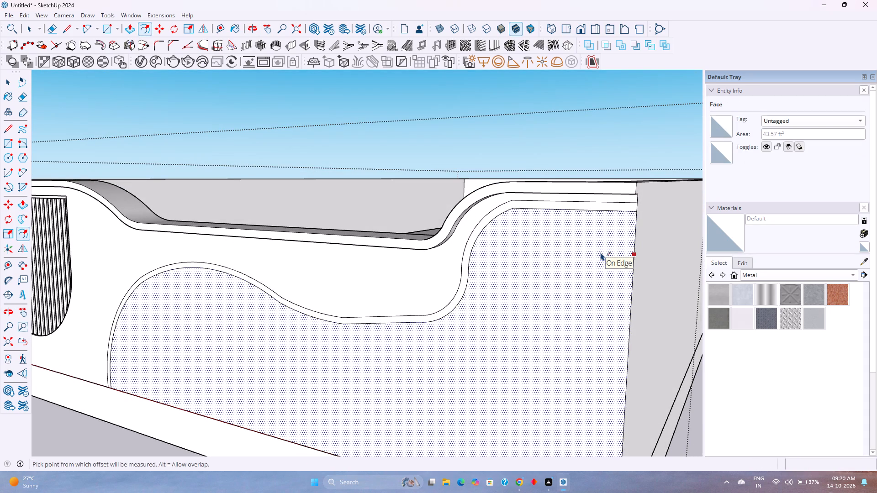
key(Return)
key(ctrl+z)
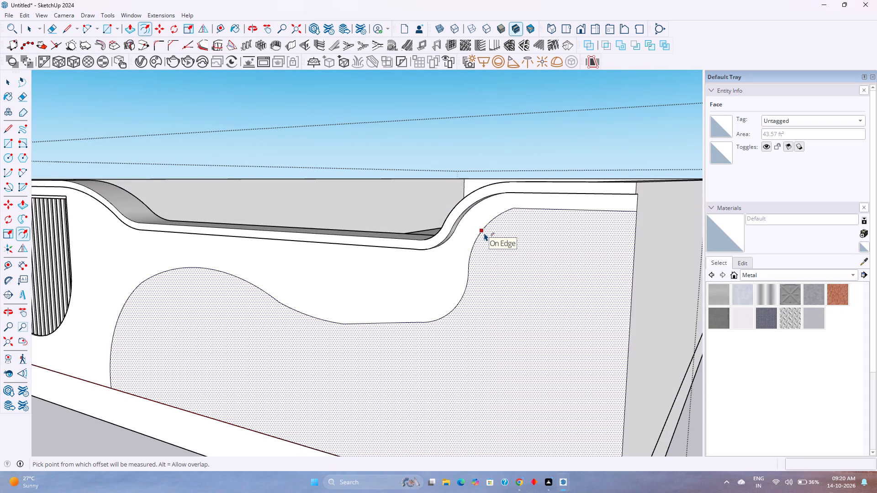
Offset the welded curve 1 inch outward into the upper part of the wall face.
key(space)
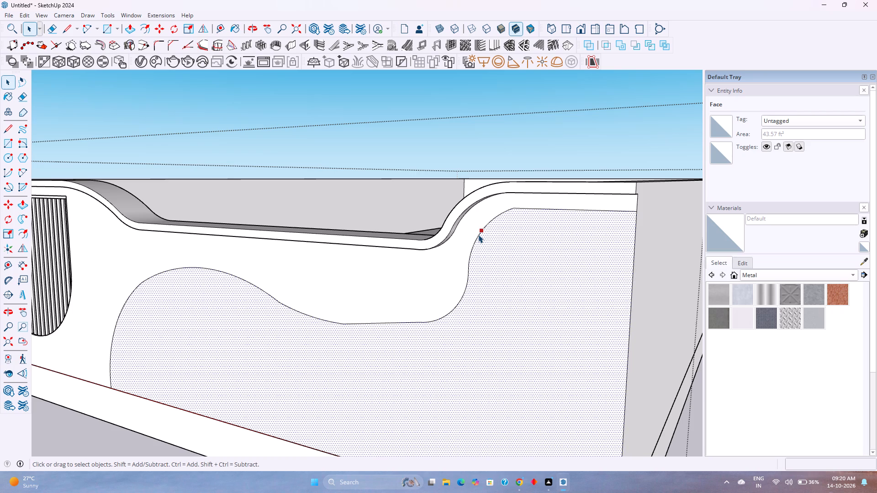
click(478, 235)
key(m)
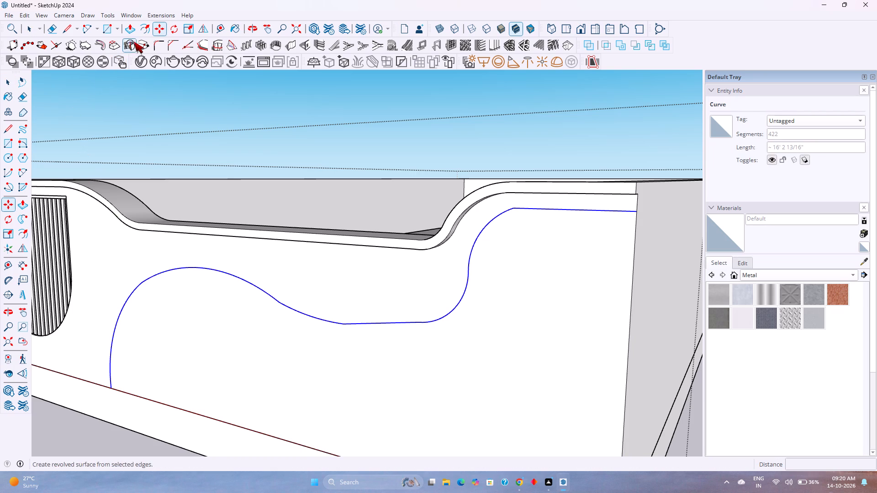
click(141, 29)
click(472, 227)
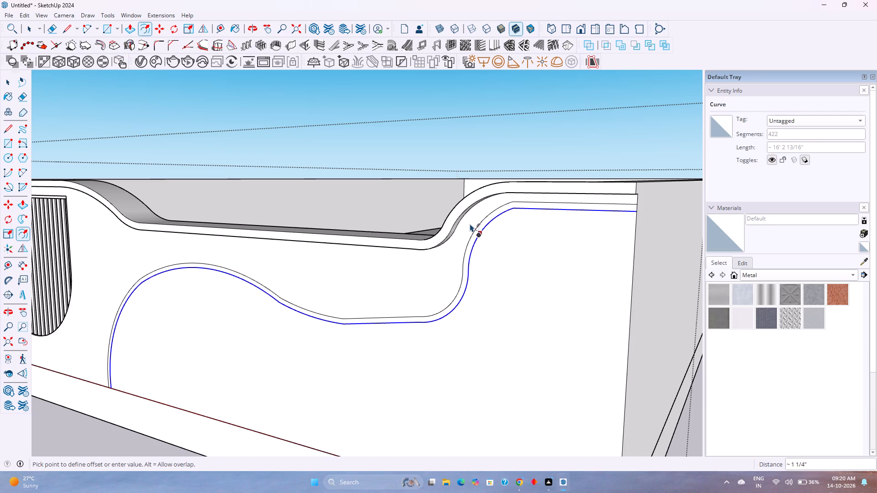
key(1)
key(Return)
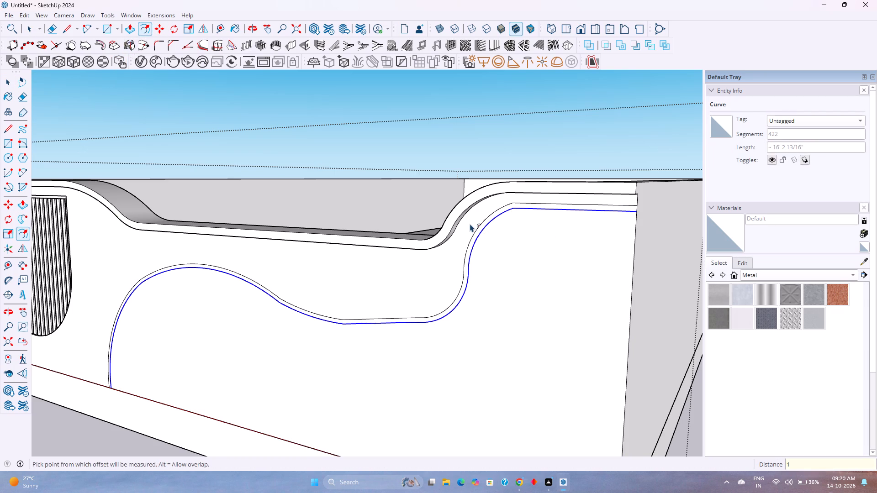
Push/Pull the narrow curved strip out 2 inches, using the wall's top band as the depth reference.
key(p)
scroll(634, 209, up, 6)
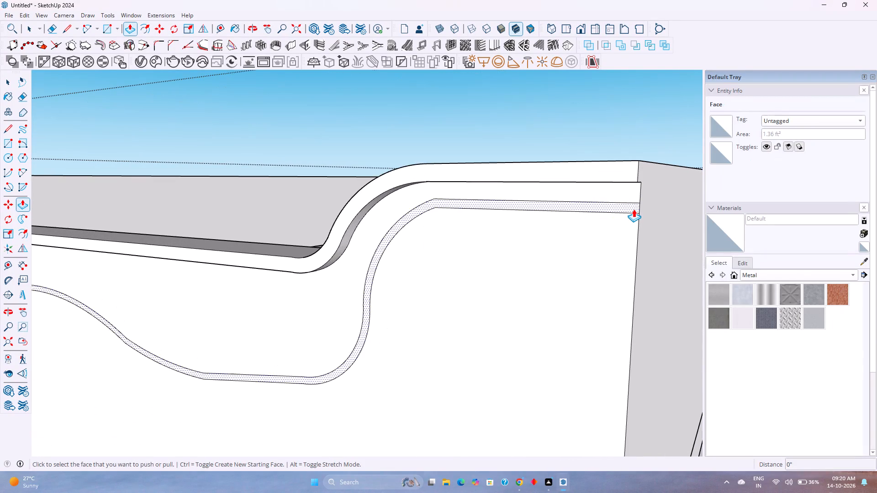
click(634, 209)
click(615, 179)
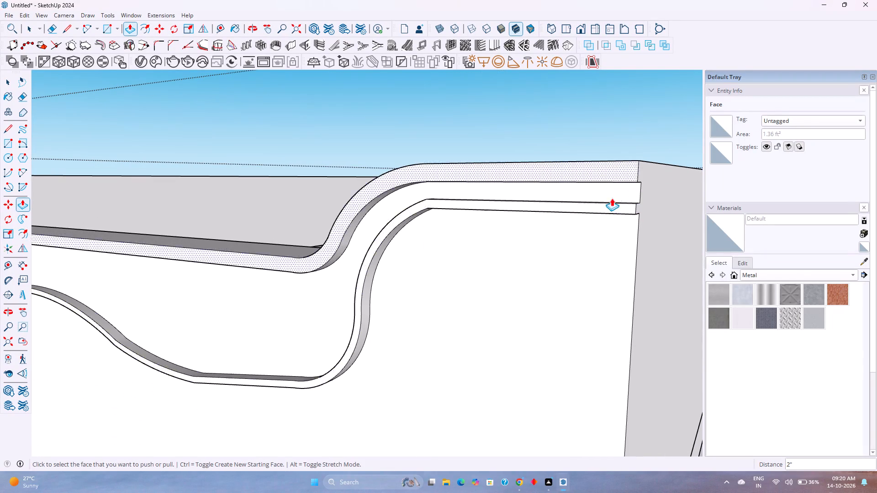
Recess the wall face below the curved strip 3 inches into the wall.
scroll(554, 241, down, 5)
click(525, 286)
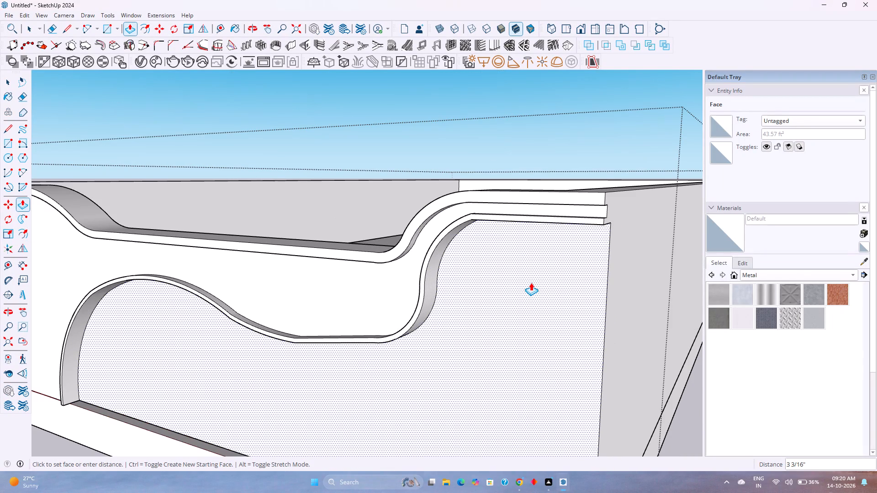
key(3)
key(Return)
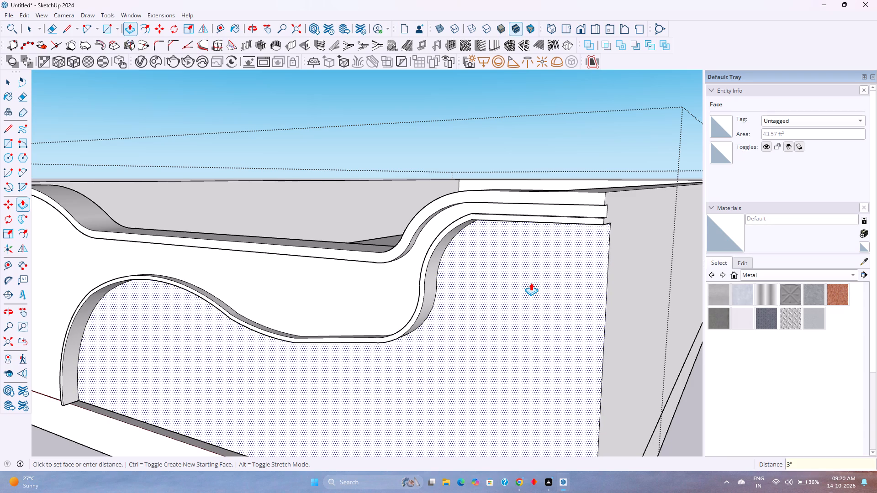
Examine the front wall's raised curved strip and recessed face from several angles.
scroll(531, 283, down, 12)
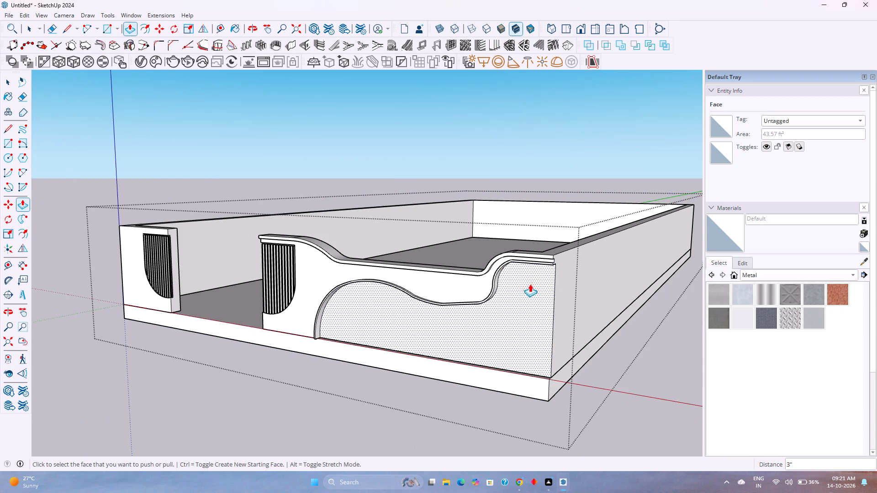
middle_drag(449, 328, 574, 257)
middle_click(574, 257)
scroll(501, 299, down, 1)
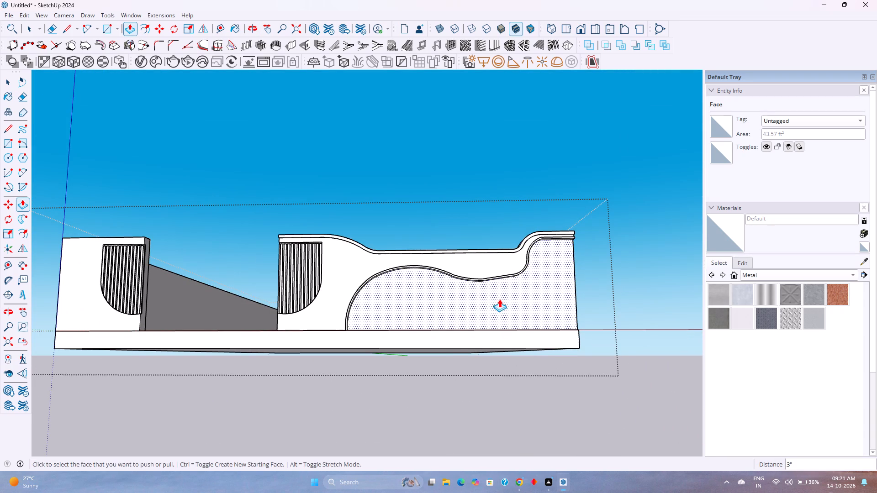
scroll(497, 299, down, 4)
middle_drag(499, 288, 470, 332)
middle_drag(470, 320, 470, 311)
middle_click(470, 311)
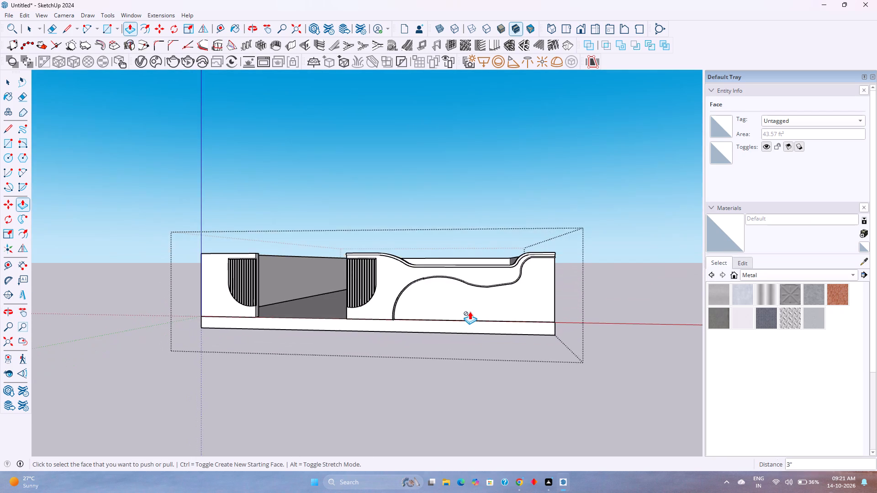
scroll(468, 313, up, 6)
middle_drag(468, 313, 365, 362)
middle_click(365, 362)
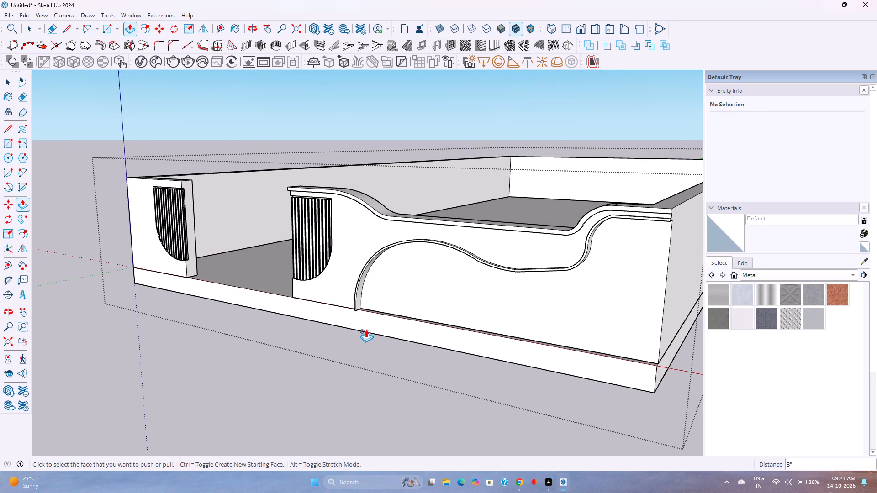
Copy the recessed face's bottom edge 1 foot straight up the face.
key(space)
scroll(380, 310, up, 7)
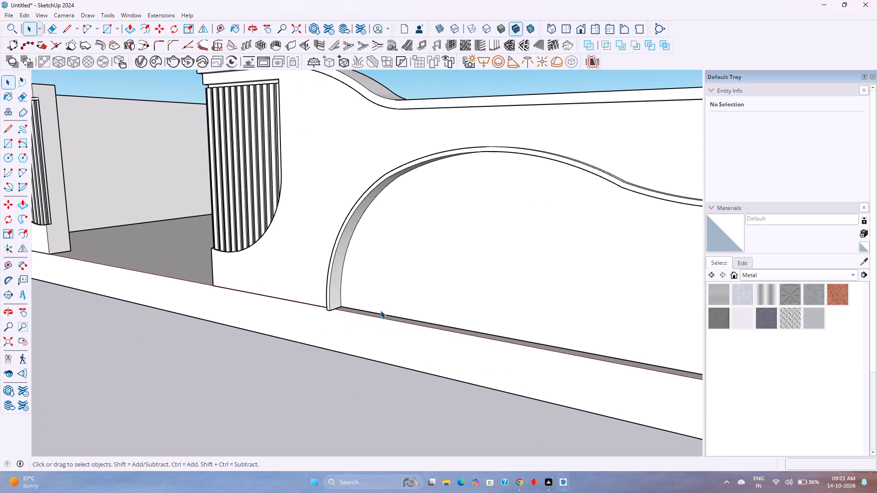
click(379, 313)
scroll(379, 313, down, 8)
shift+middle_drag(379, 313, 269, 304)
shift+middle_click(269, 304)
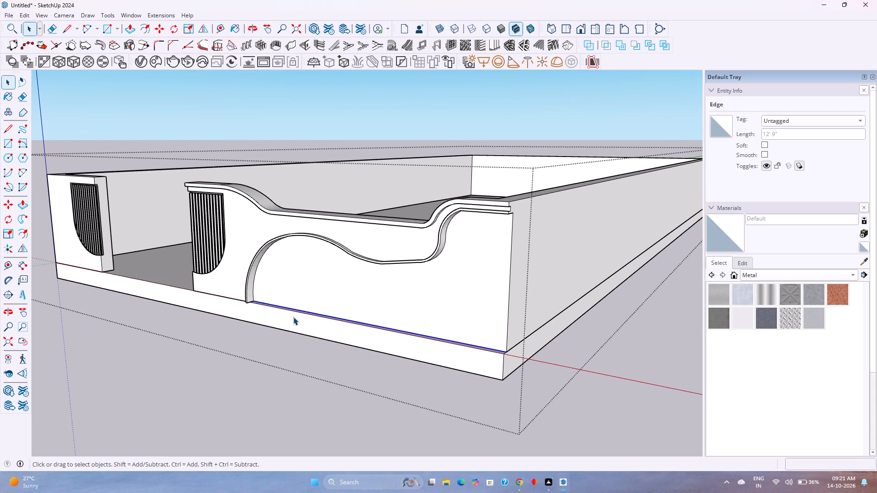
key(m)
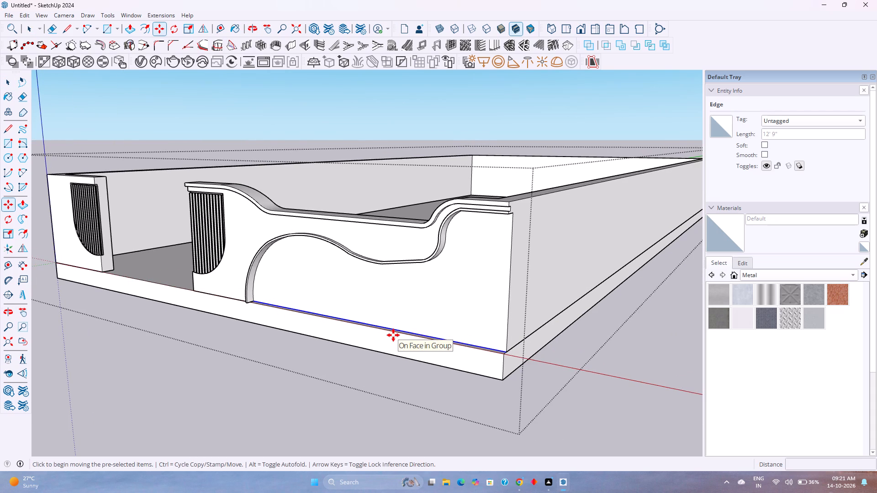
key(Return)
click(508, 352)
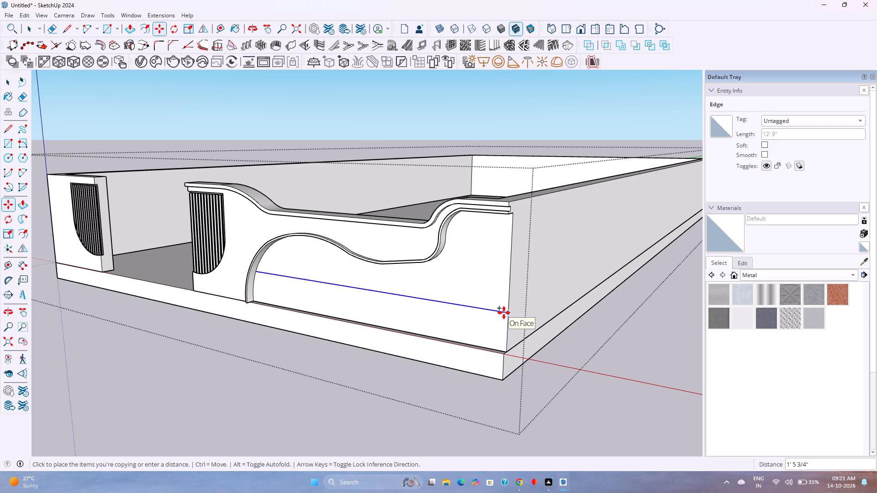
text(1')
key(Return)
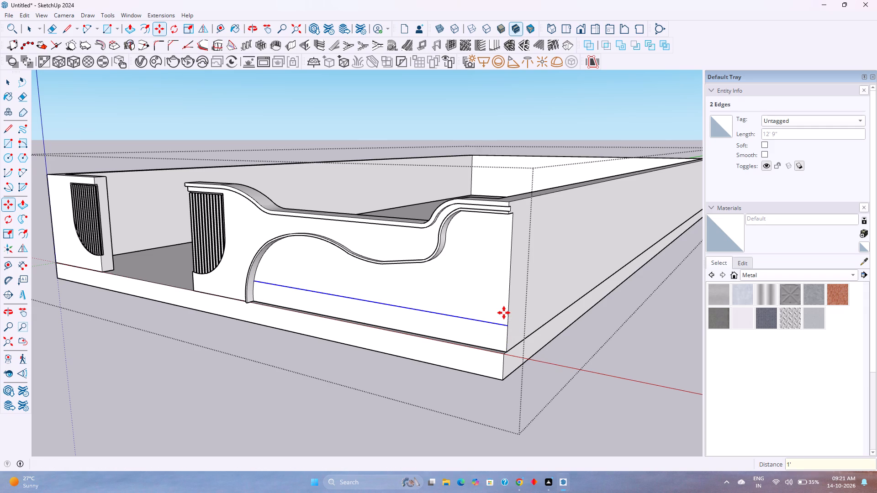
Push/Pull the 1-foot-high strip at the base of the recessed face out 5 inches.
scroll(504, 313, up, 5)
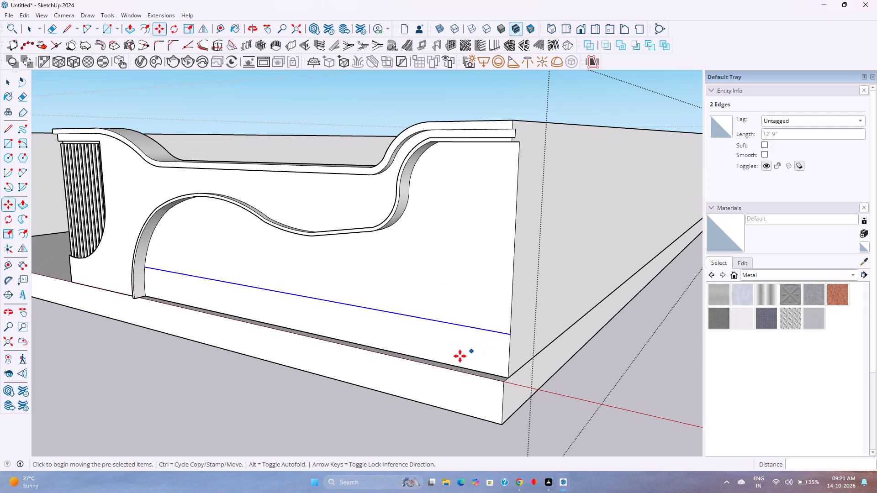
key(p)
click(457, 347)
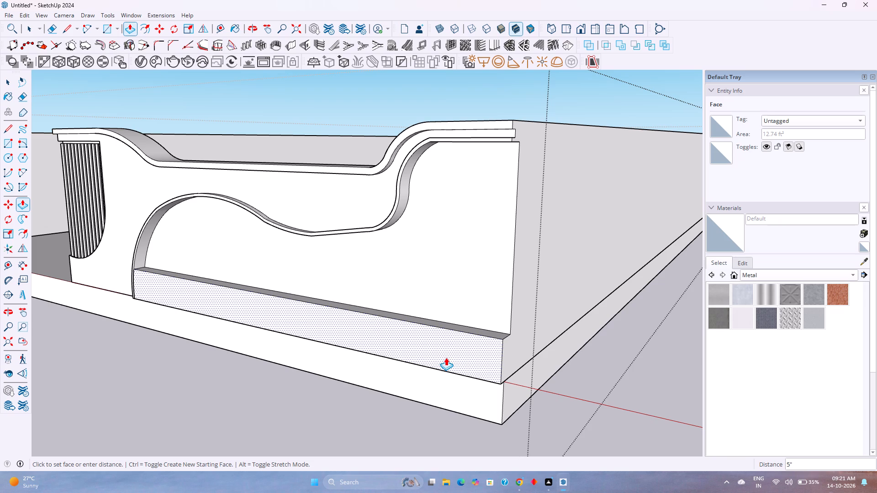
click(414, 376)
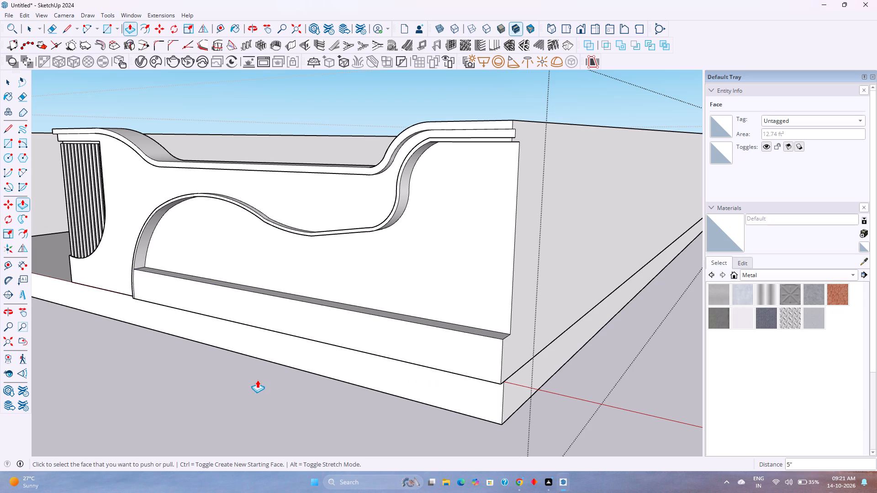
Extend the front face of the base ledge outward by a further 1 foot.
scroll(256, 379, down, 3)
middle_drag(249, 378, 337, 388)
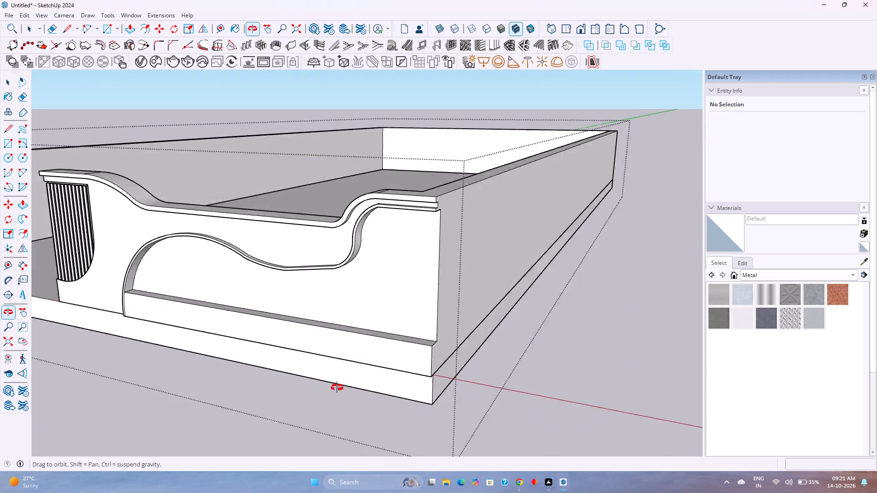
middle_drag(337, 388, 342, 388)
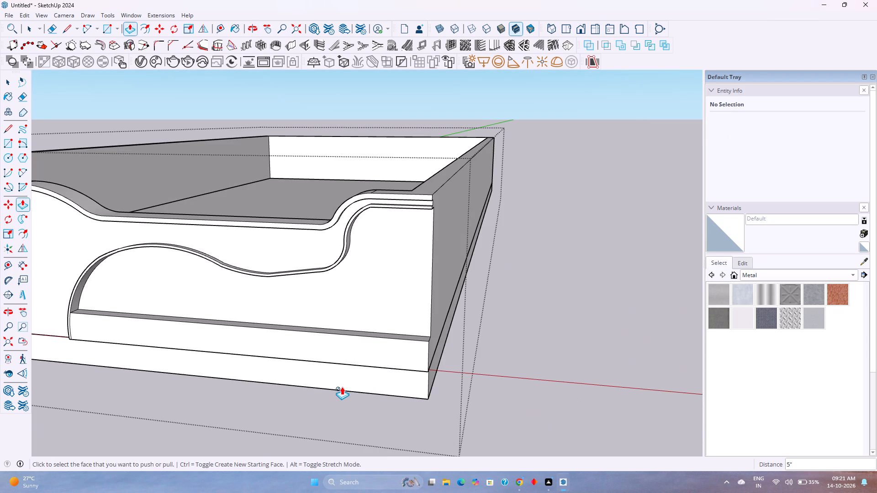
scroll(342, 387, down, 4)
middle_drag(352, 360, 317, 376)
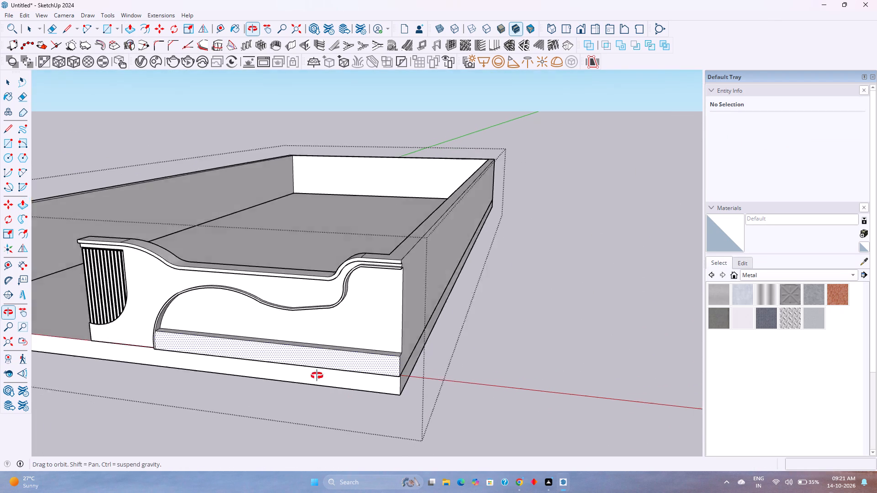
middle_drag(317, 376, 200, 418)
click(303, 309)
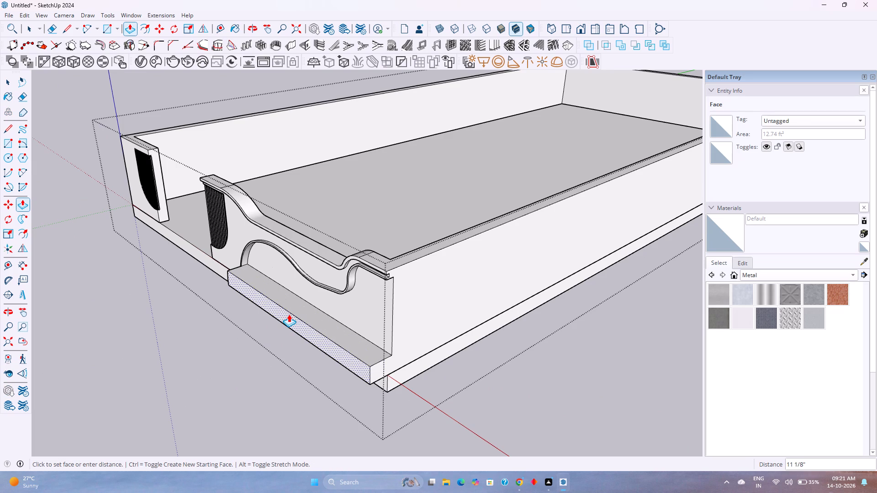
text(1')
key(Return)
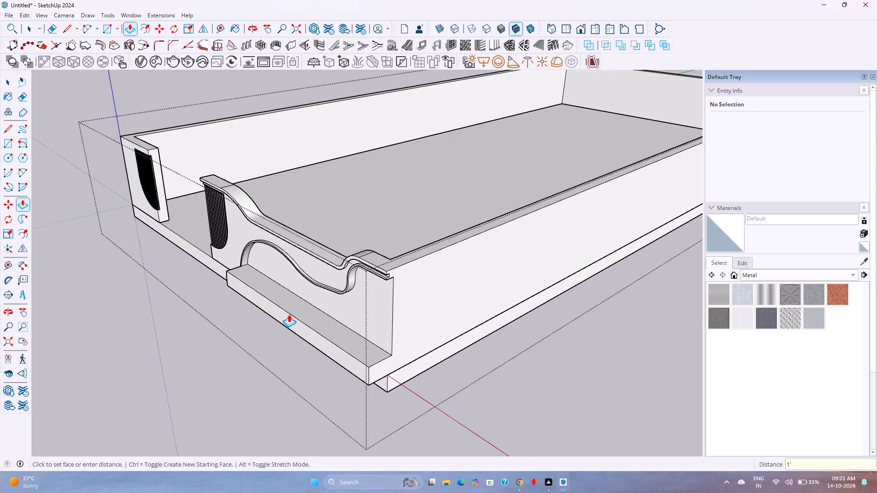
Examine the base ledge, recessed face and raised curved strip of the front wall from above and below.
scroll(289, 314, up, 5)
middle_drag(276, 332, 309, 299)
scroll(310, 299, down, 4)
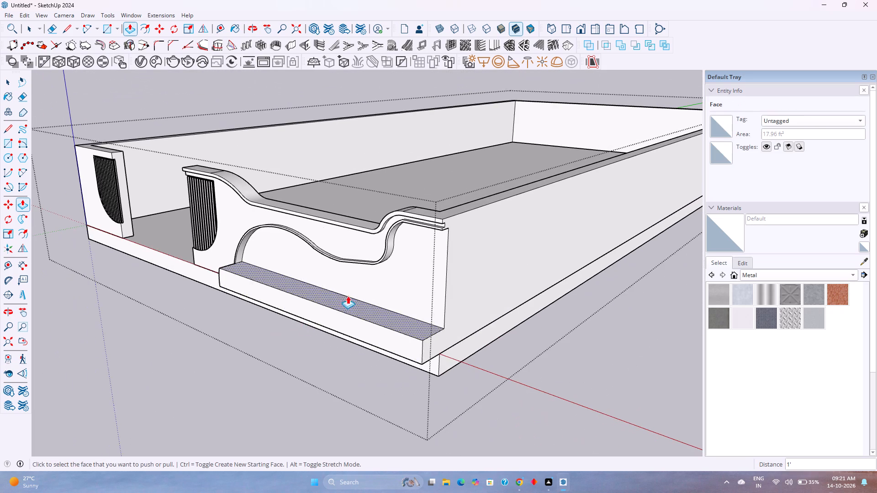
scroll(358, 303, up, 8)
middle_drag(358, 303, 328, 374)
middle_click(327, 374)
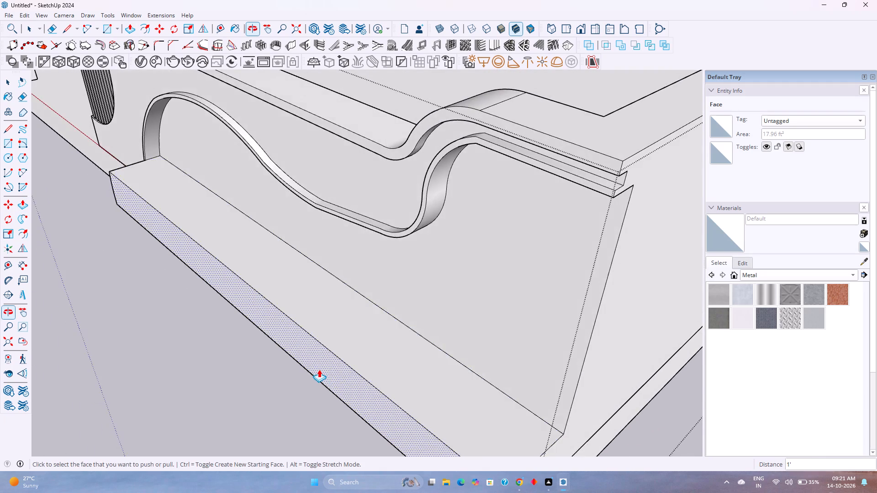
scroll(319, 369, down, 3)
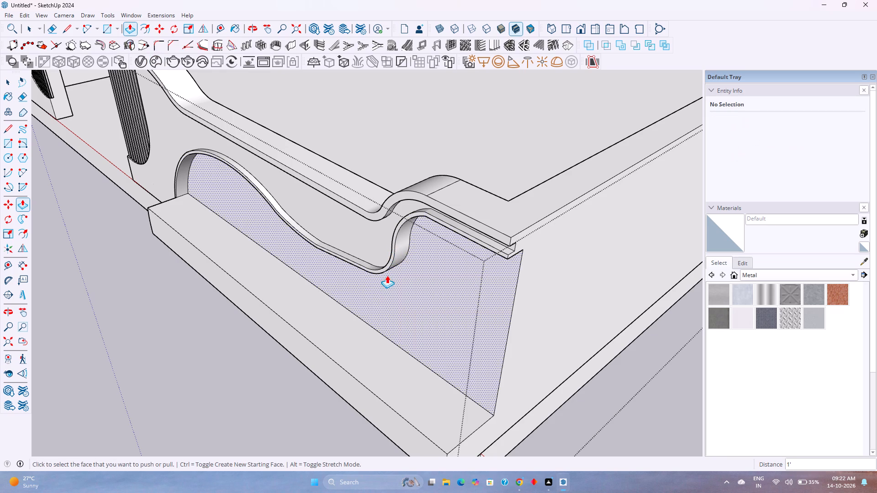
middle_drag(377, 288, 405, 168)
middle_click(405, 168)
scroll(415, 283, down, 4)
middle_drag(404, 317, 408, 257)
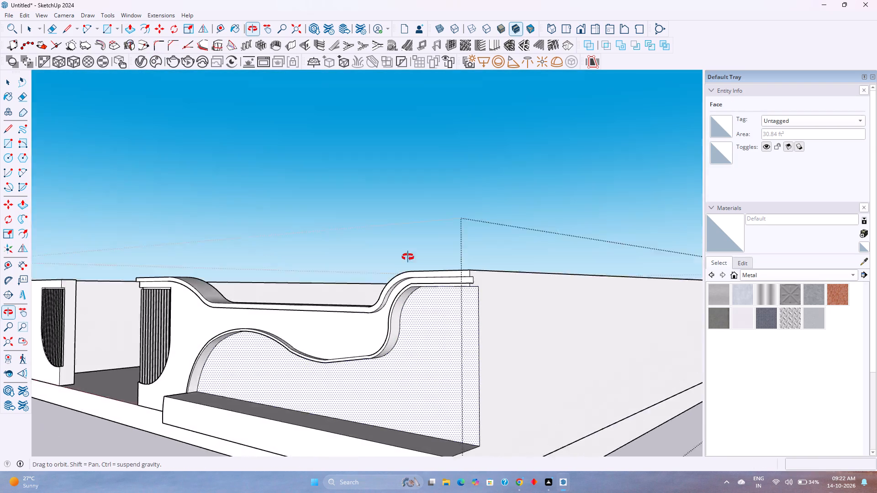
middle_drag(408, 257, 410, 241)
middle_drag(349, 399, 329, 338)
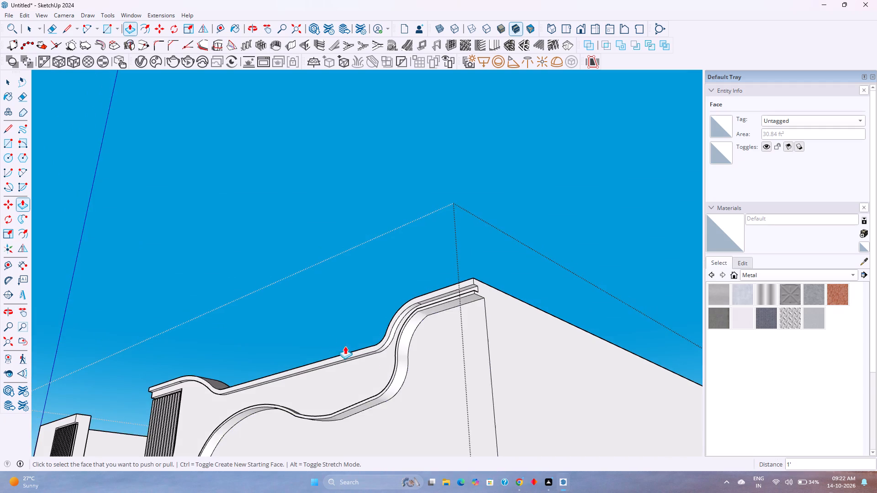
scroll(374, 358, up, 7)
scroll(414, 369, up, 4)
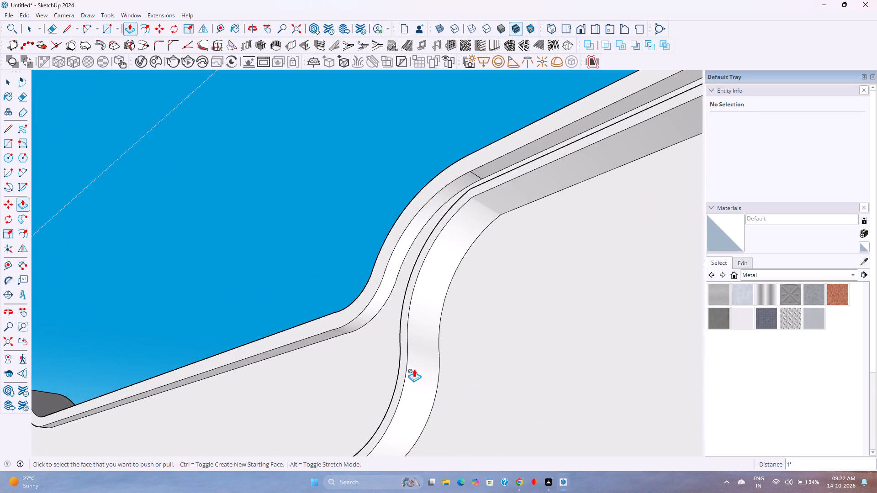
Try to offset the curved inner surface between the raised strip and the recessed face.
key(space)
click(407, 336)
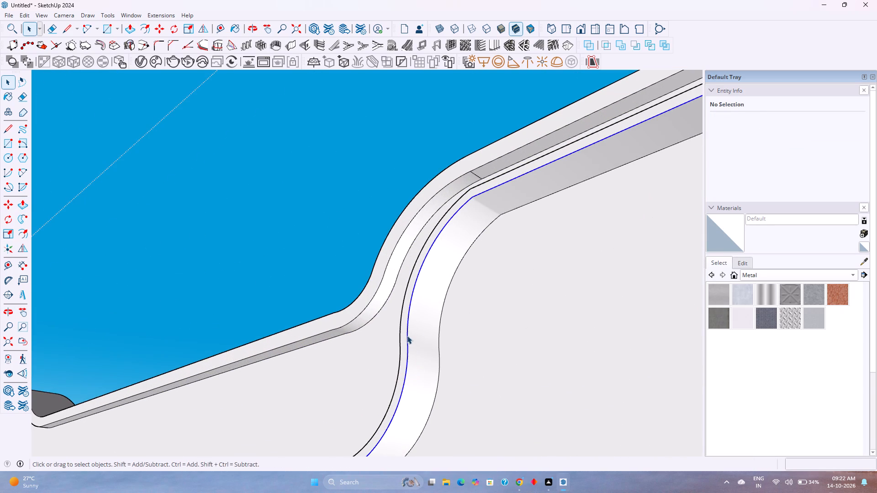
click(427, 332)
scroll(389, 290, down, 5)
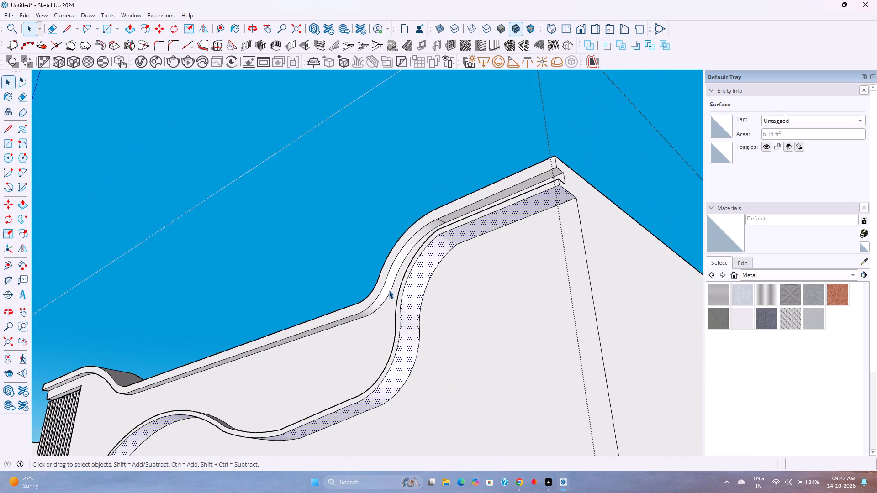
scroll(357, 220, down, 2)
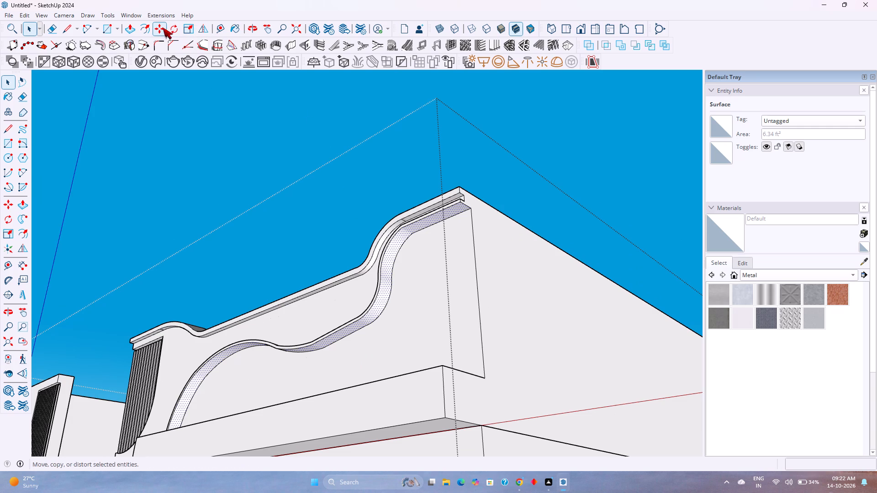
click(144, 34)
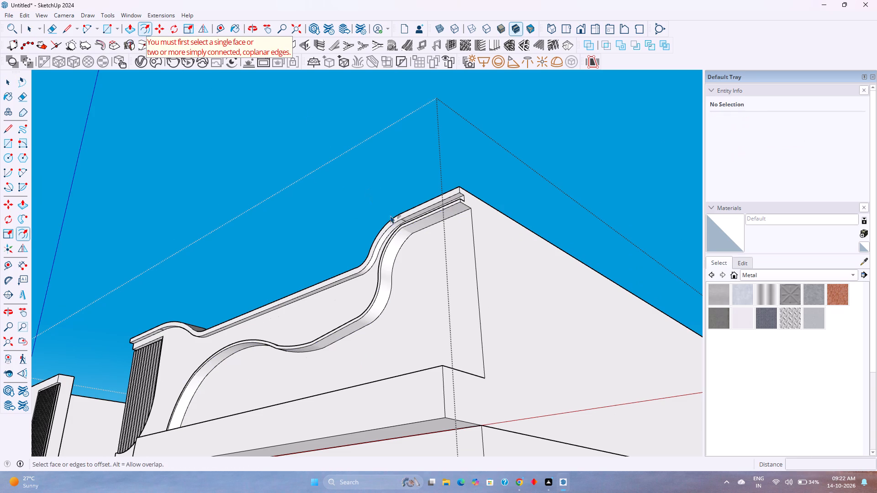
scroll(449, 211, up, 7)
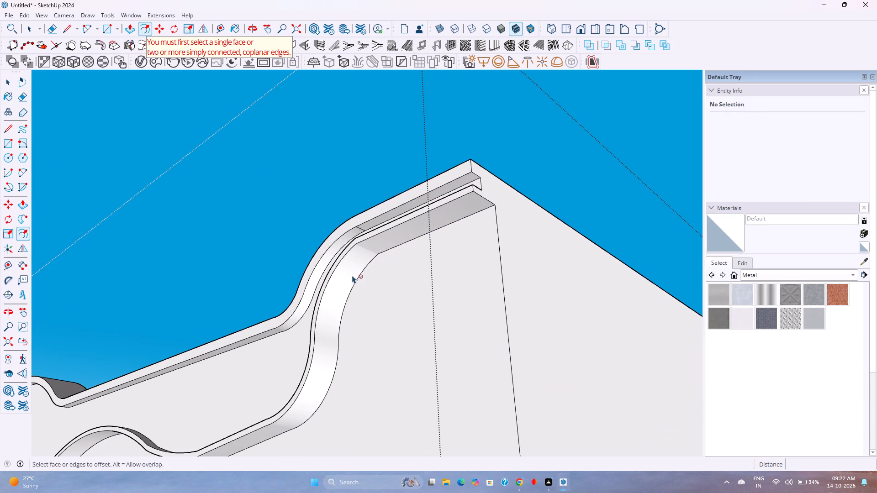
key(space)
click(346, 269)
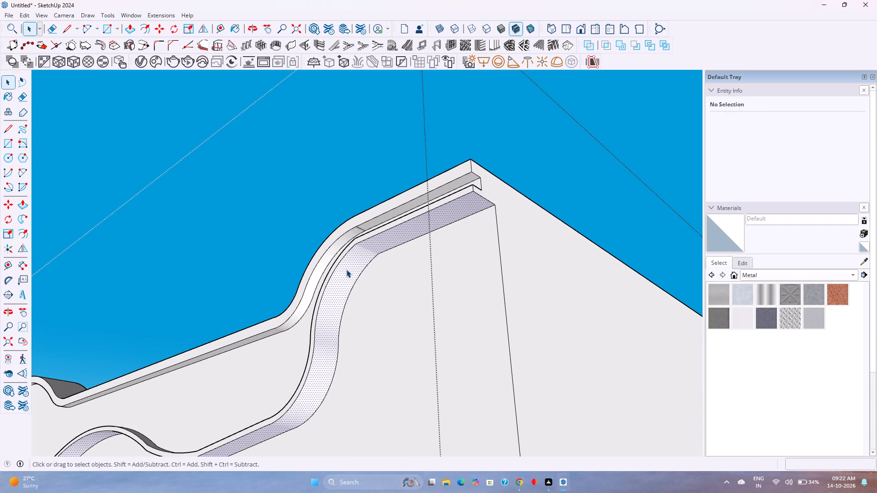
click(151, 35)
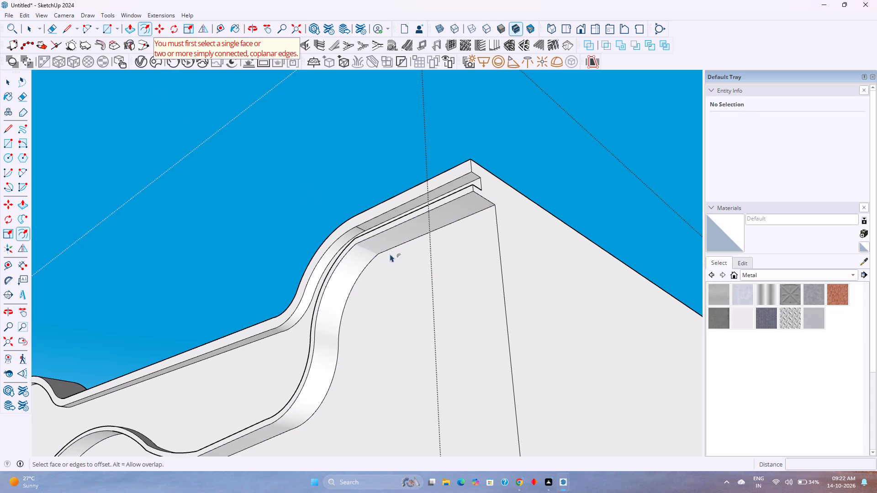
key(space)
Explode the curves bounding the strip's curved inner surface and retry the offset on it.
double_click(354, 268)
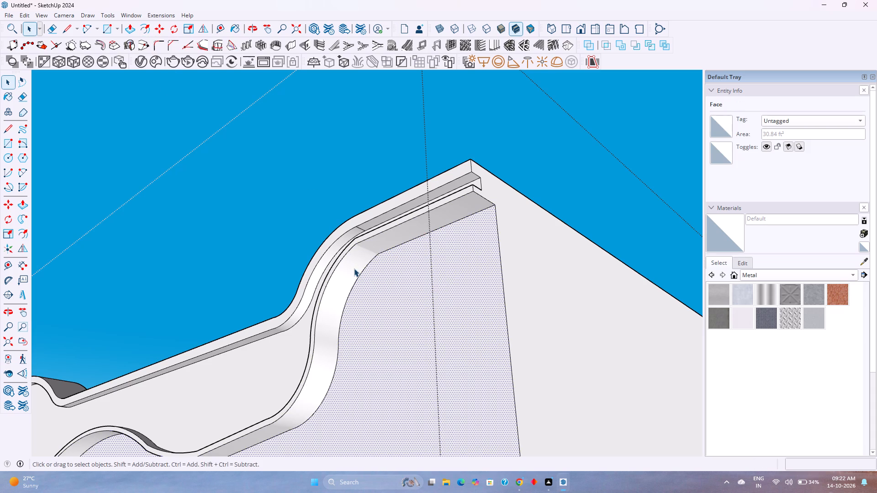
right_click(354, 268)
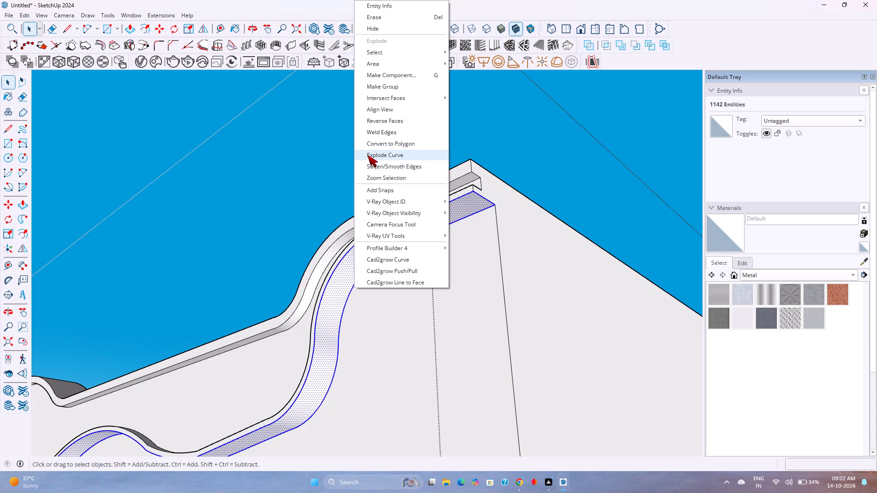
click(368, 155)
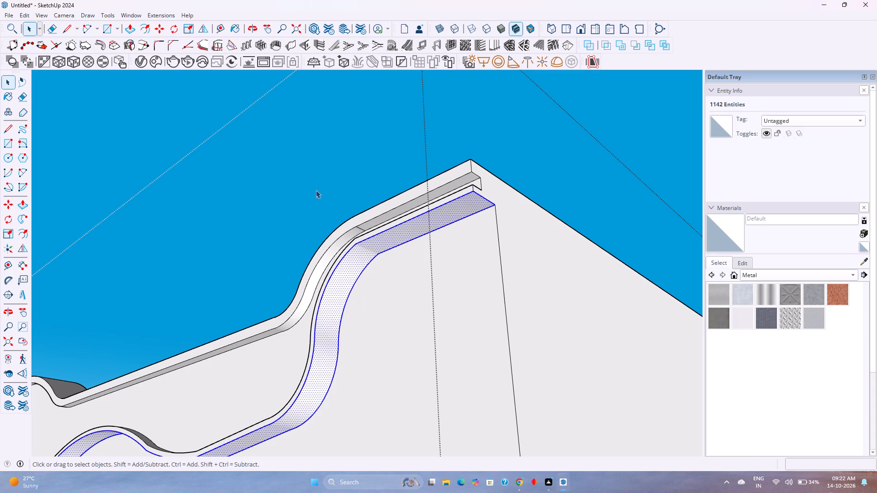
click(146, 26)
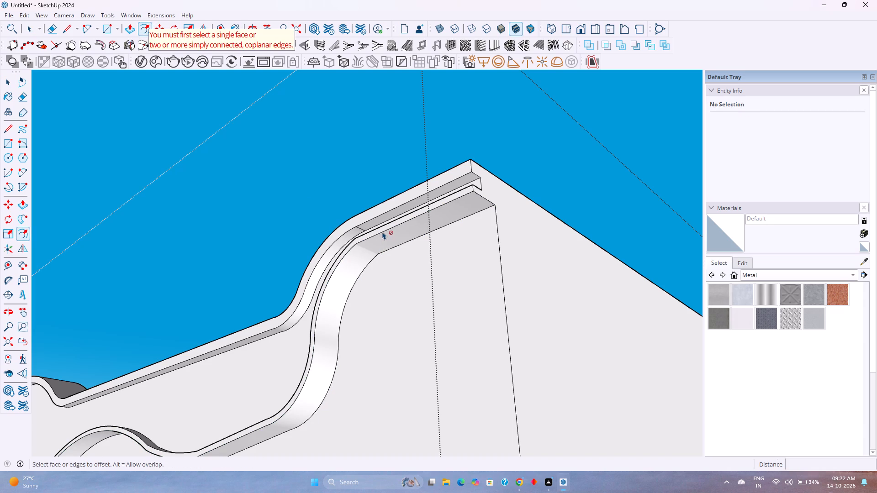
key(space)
Undo the base ledge, the recessed face, the raised strip and the offset line, back to the single curved outline on the front wall.
key(ctrl+z)
key(ctrl+z)
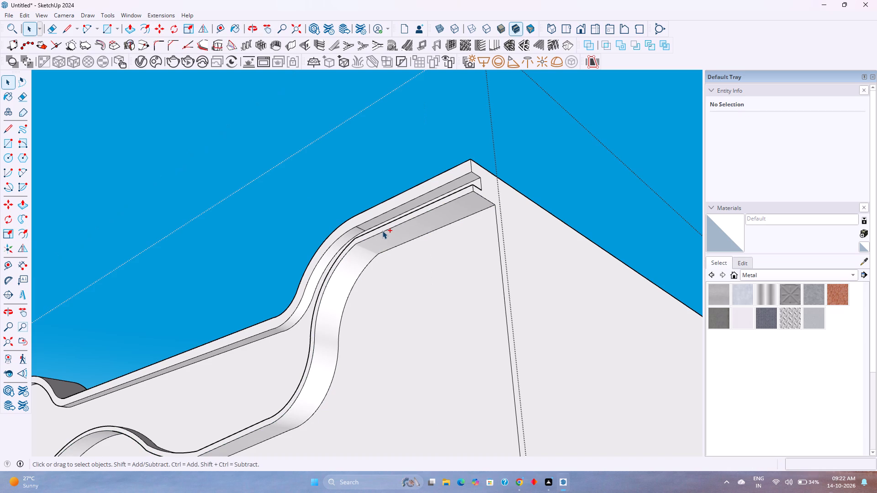
key(ctrl+z)
key(ctrl+z)
key(ctrl+z)
key(ctrl+z)
middle_drag(383, 231, 424, 288)
middle_click(424, 288)
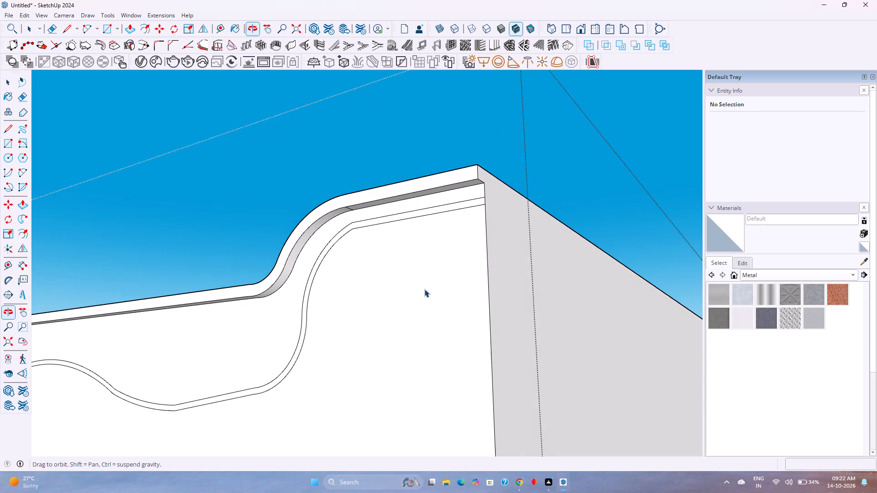
key(ctrl+z)
key(ctrl+z)
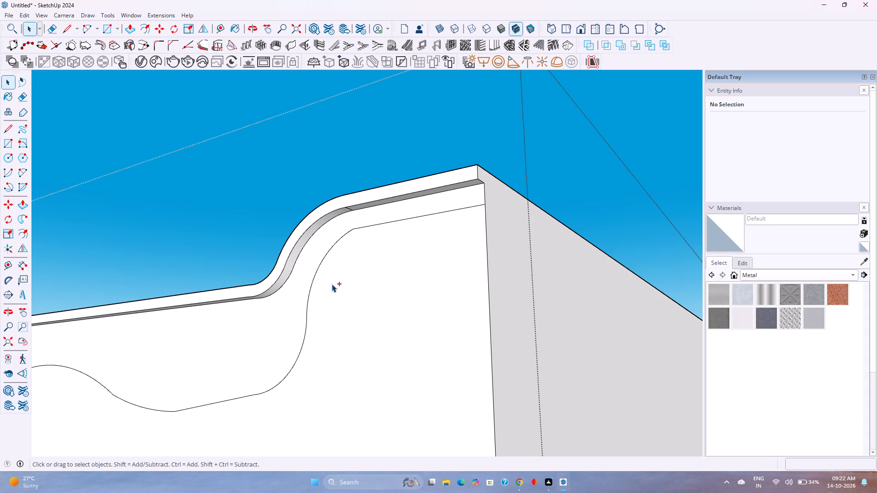
key(ctrl+z)
Offset the full chain of arcs and straight edges of the front wall's curved outline outward by 1.2 inches.
click(310, 288)
middle_drag(310, 288, 343, 331)
scroll(343, 331, down, 5)
middle_drag(315, 319, 338, 346)
middle_click(338, 346)
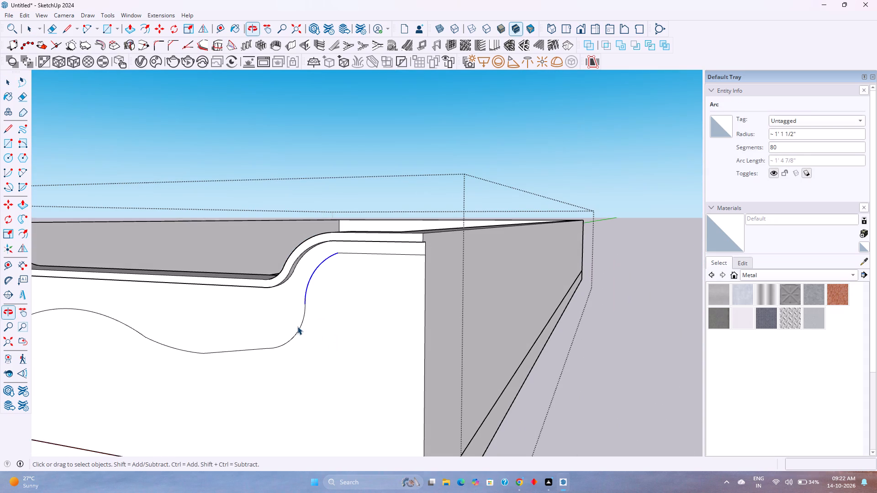
ctrl+click(301, 322)
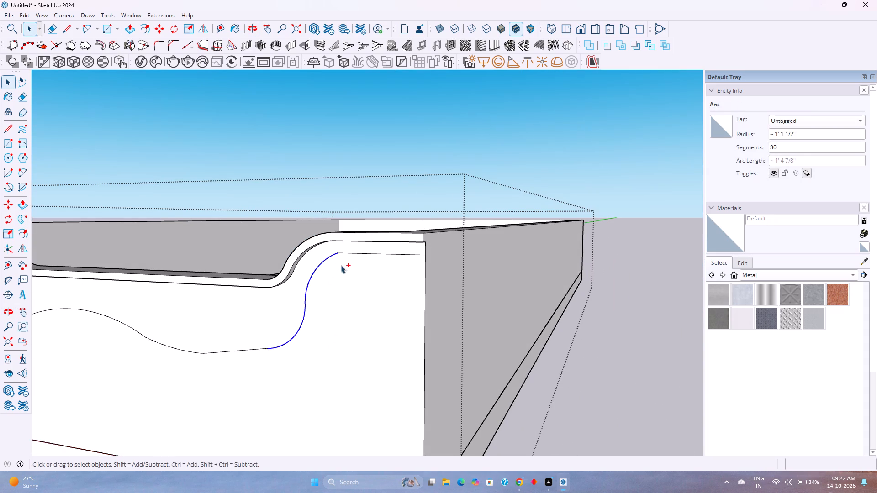
ctrl+click(349, 252)
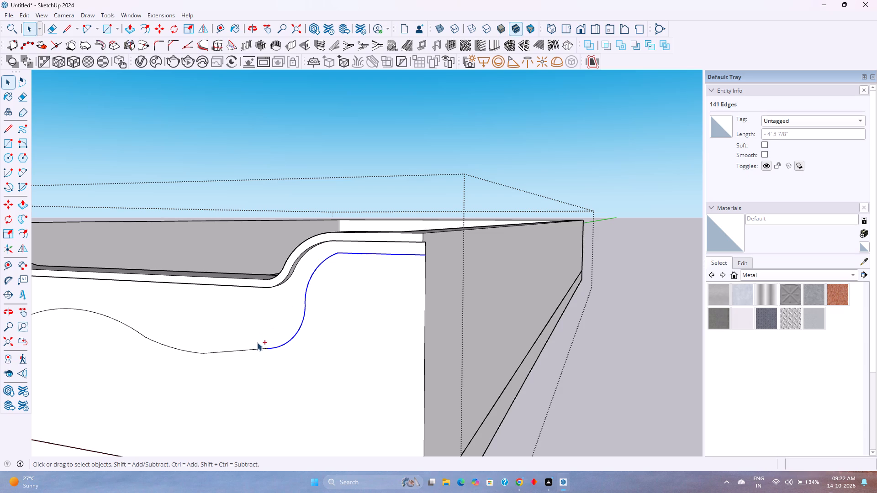
ctrl+click(252, 350)
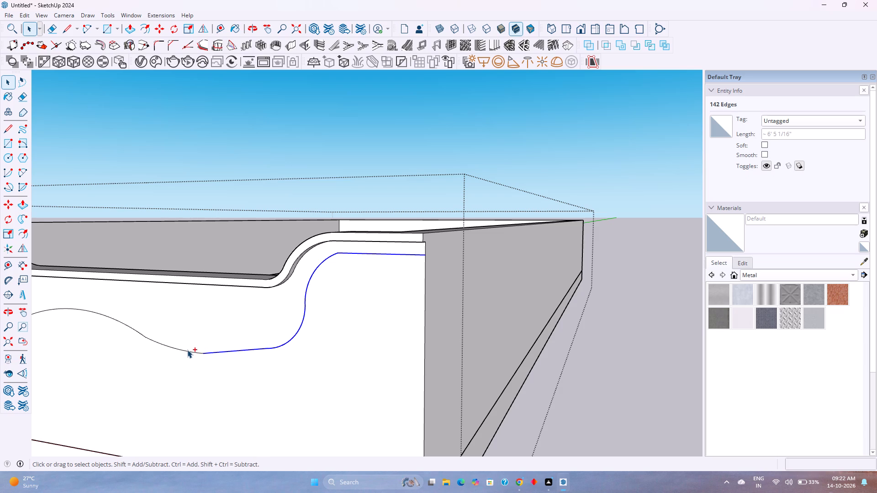
ctrl+click(187, 350)
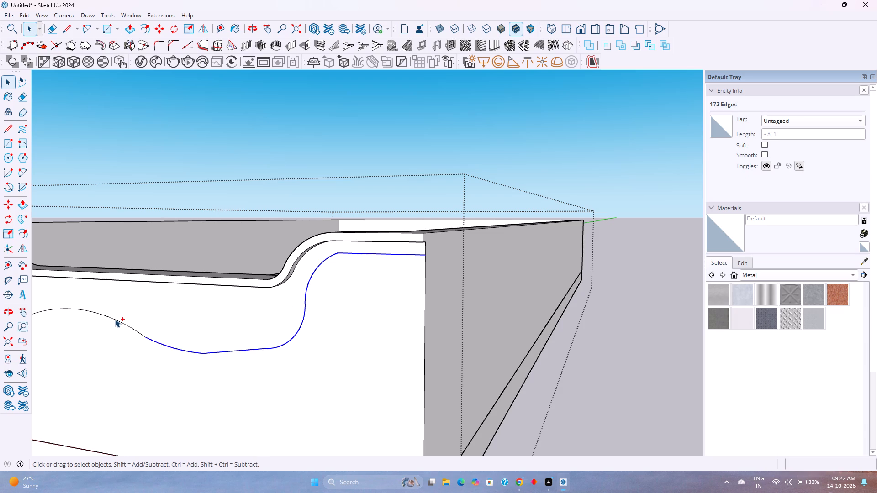
ctrl+click(115, 319)
scroll(115, 319, down, 2)
shift+middle_drag(115, 319, 353, 292)
shift+middle_click(353, 292)
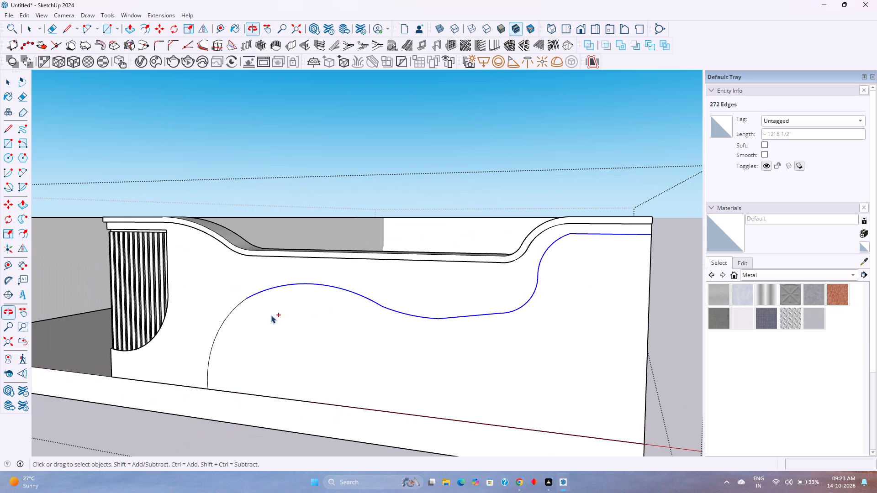
ctrl+click(232, 309)
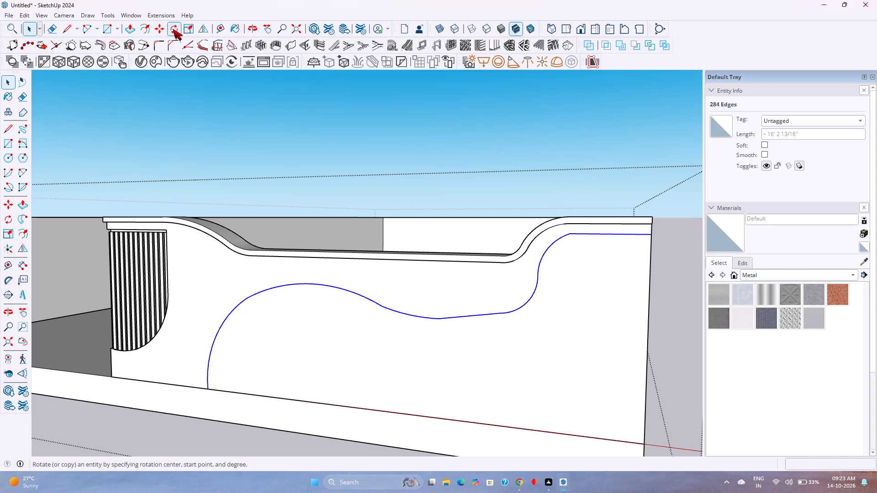
click(145, 27)
click(534, 258)
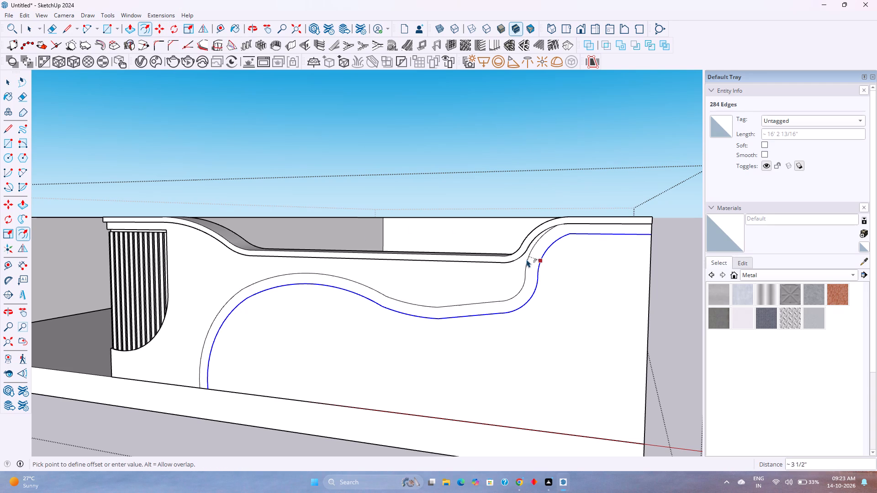
key(1)
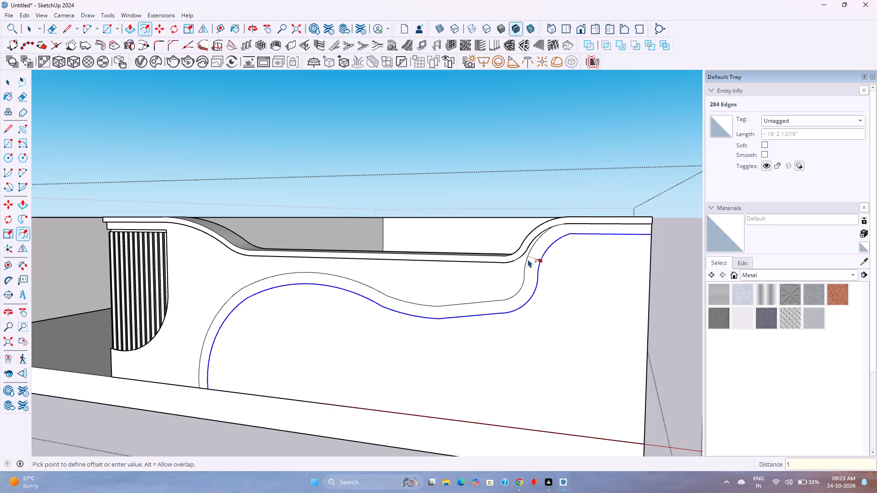
text(.2)
key(Return)
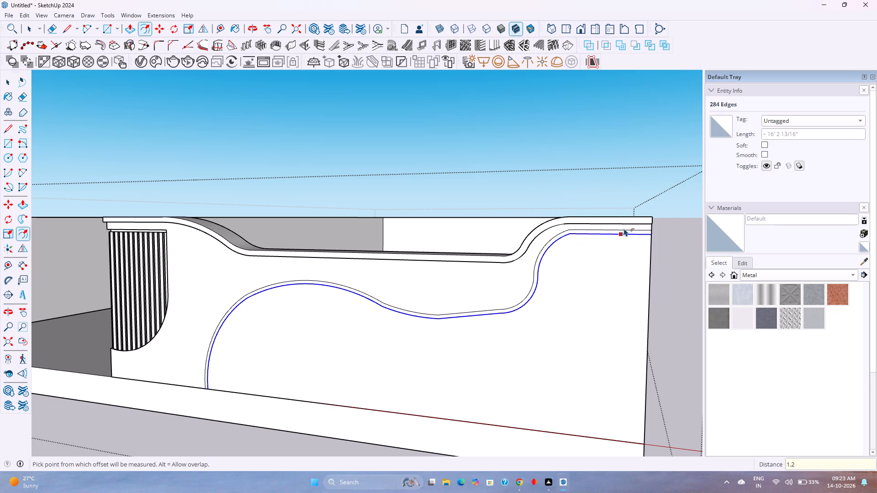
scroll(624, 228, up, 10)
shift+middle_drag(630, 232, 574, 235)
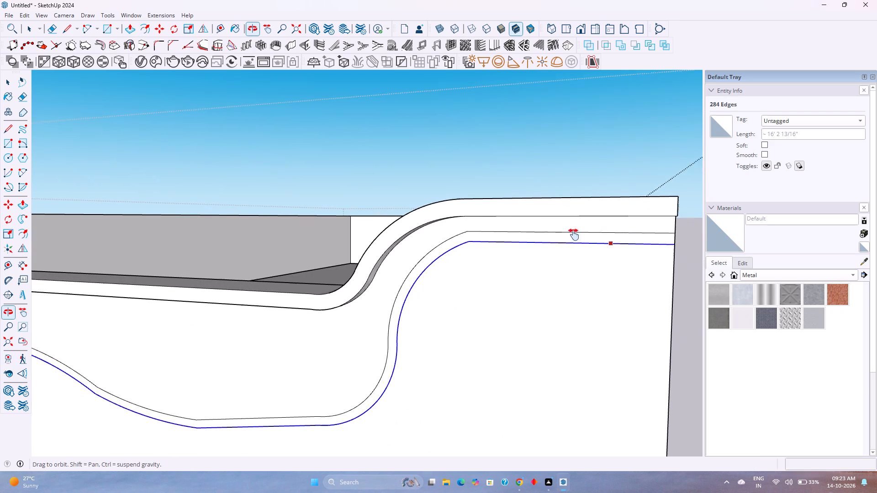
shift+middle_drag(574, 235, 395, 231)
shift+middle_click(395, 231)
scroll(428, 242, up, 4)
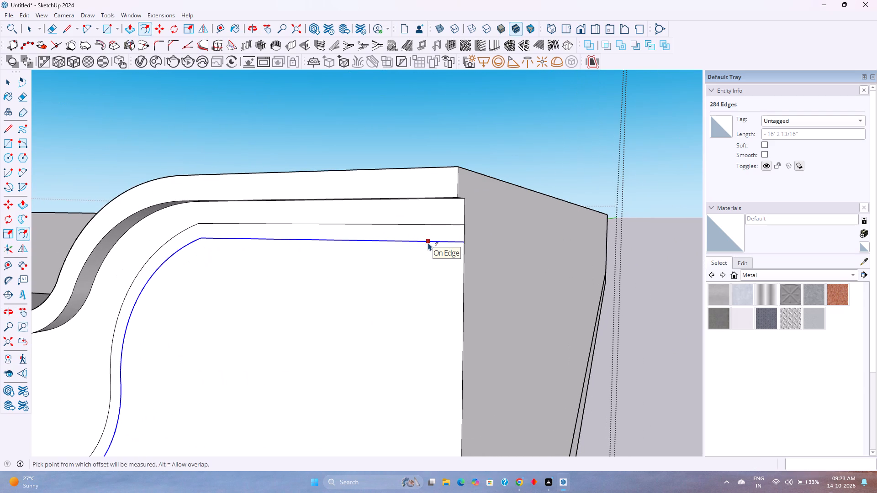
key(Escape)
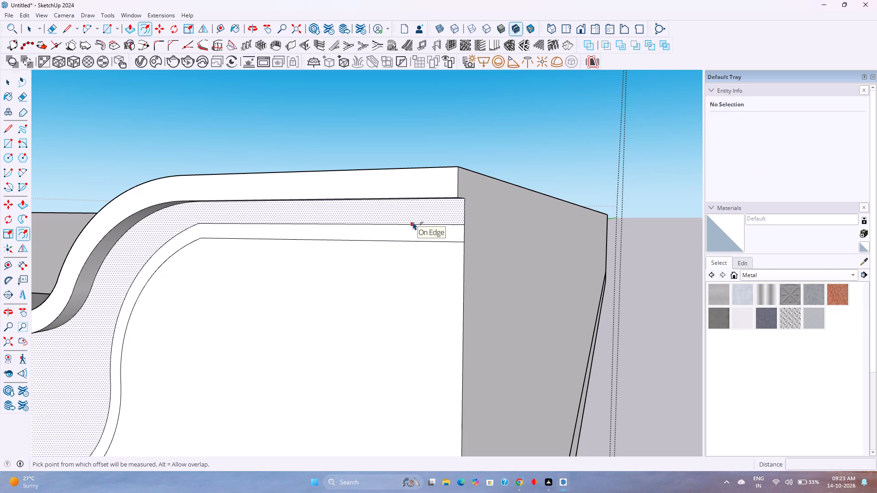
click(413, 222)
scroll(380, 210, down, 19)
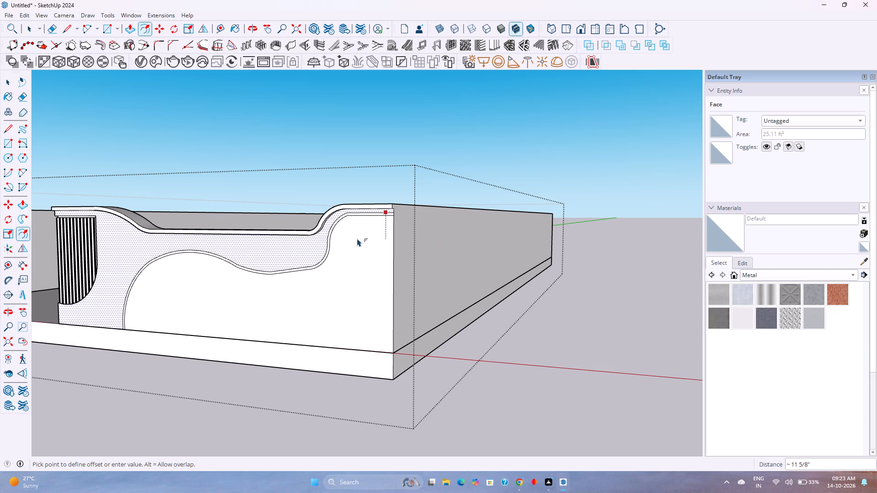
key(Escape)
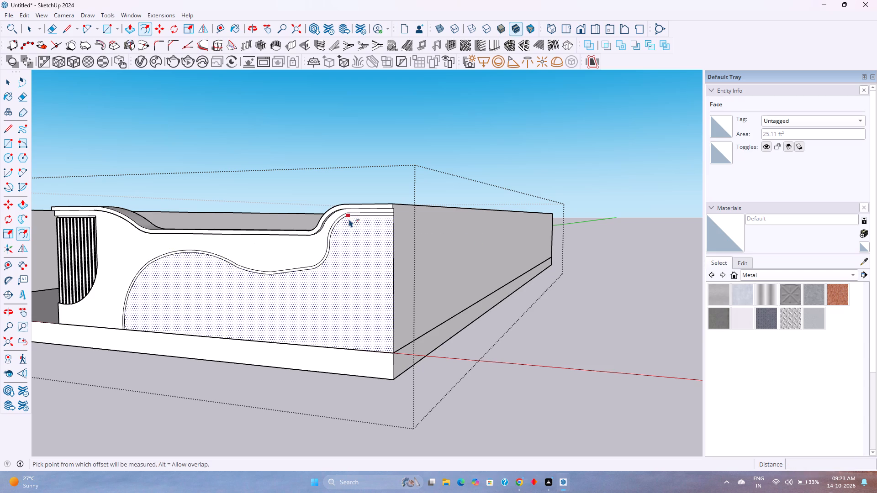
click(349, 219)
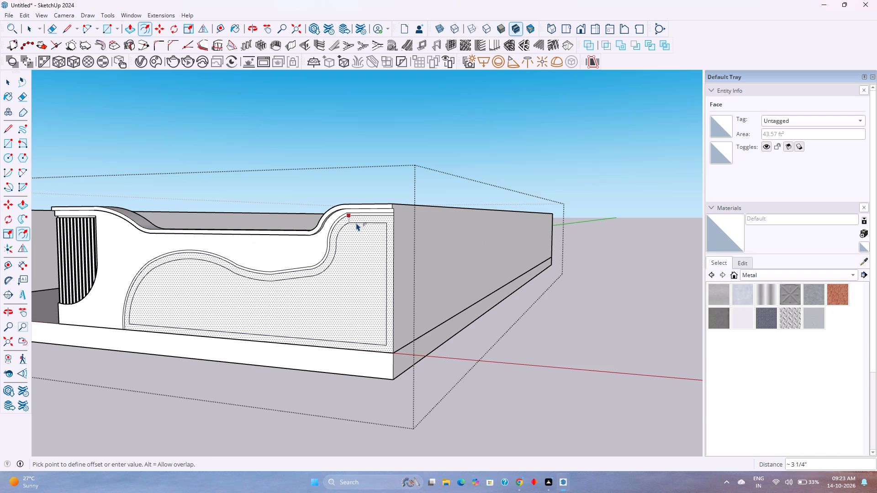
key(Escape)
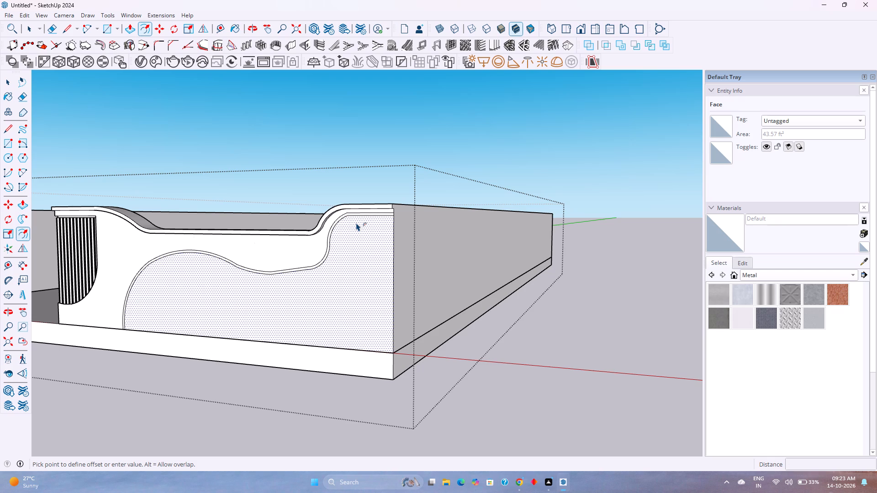
Push/Pull the narrow curved strip on the front wall outward by 2 inches.
key(space)
scroll(361, 210, up, 11)
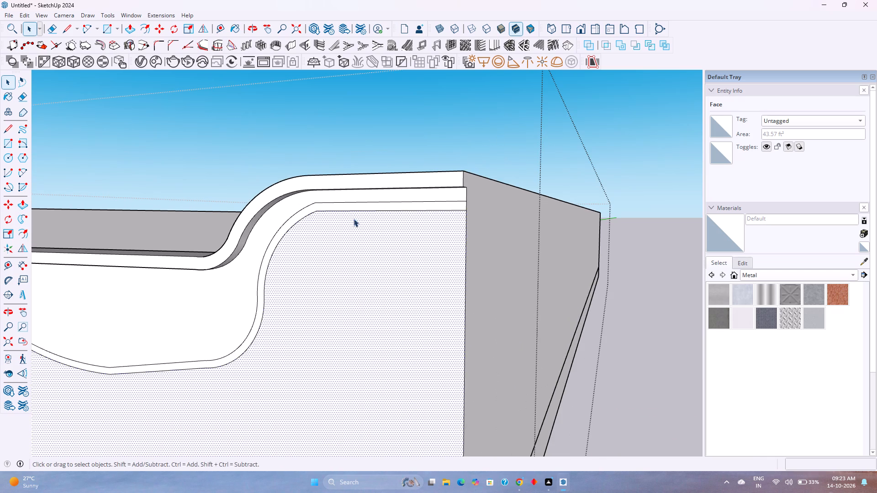
click(354, 207)
key(p)
click(354, 207)
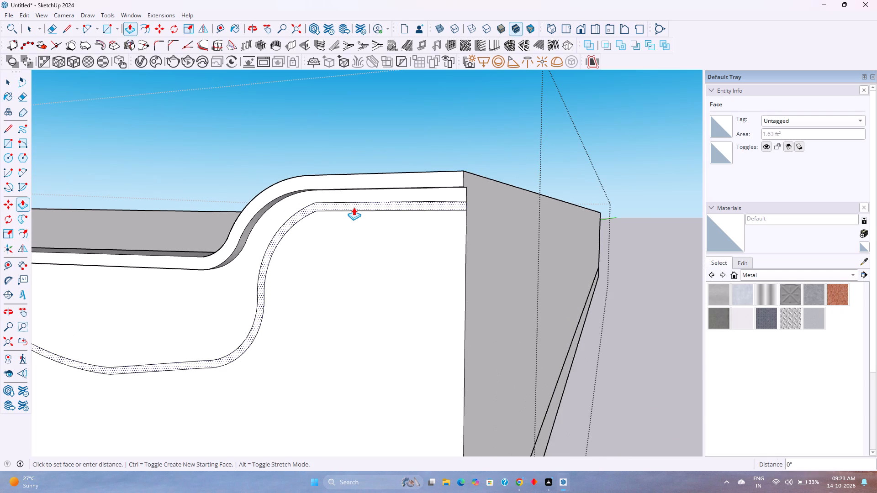
middle_drag(340, 211, 333, 210)
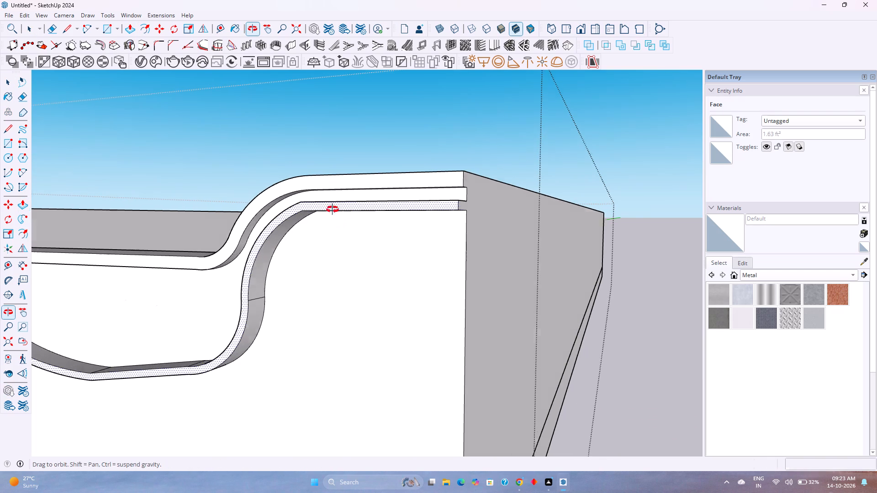
middle_drag(333, 210, 317, 163)
middle_click(317, 163)
middle_click(327, 153)
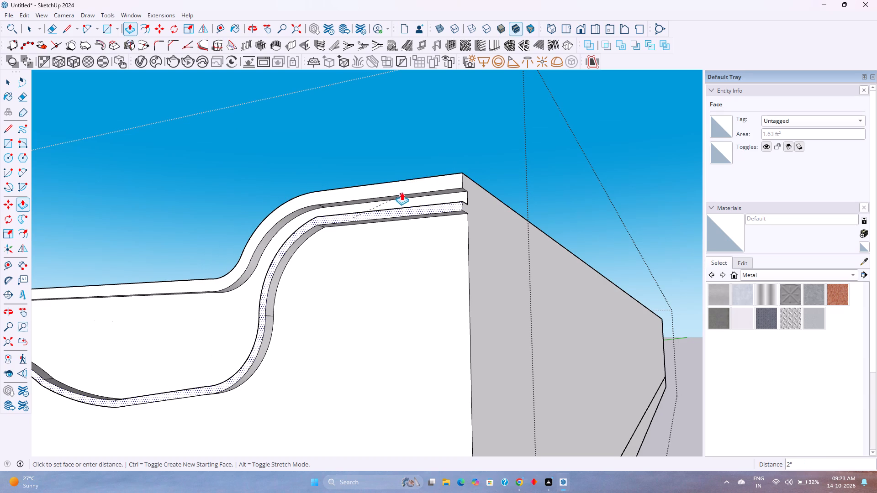
click(403, 189)
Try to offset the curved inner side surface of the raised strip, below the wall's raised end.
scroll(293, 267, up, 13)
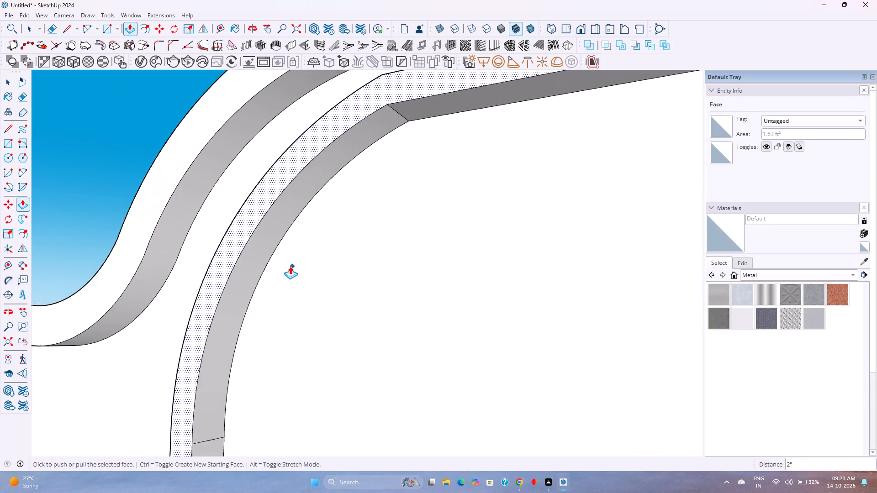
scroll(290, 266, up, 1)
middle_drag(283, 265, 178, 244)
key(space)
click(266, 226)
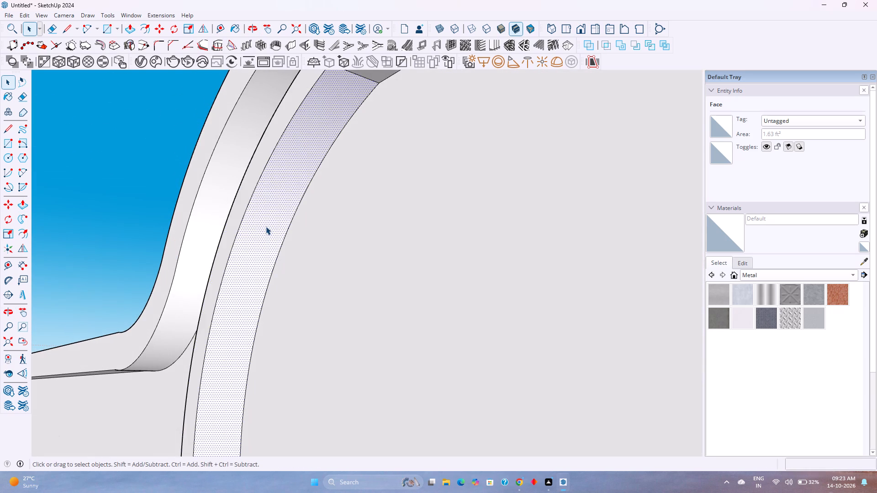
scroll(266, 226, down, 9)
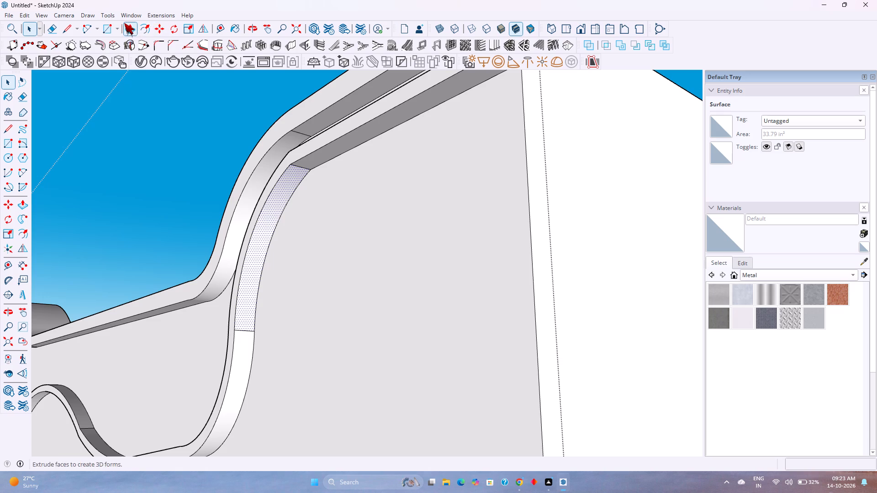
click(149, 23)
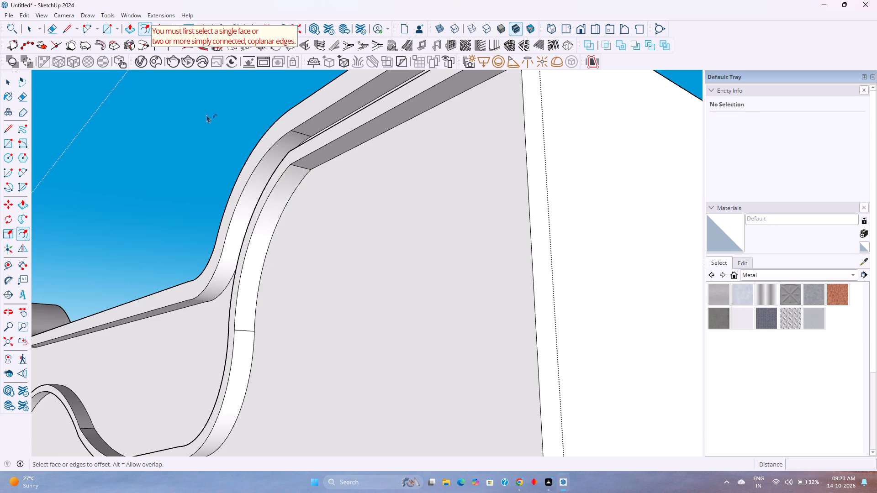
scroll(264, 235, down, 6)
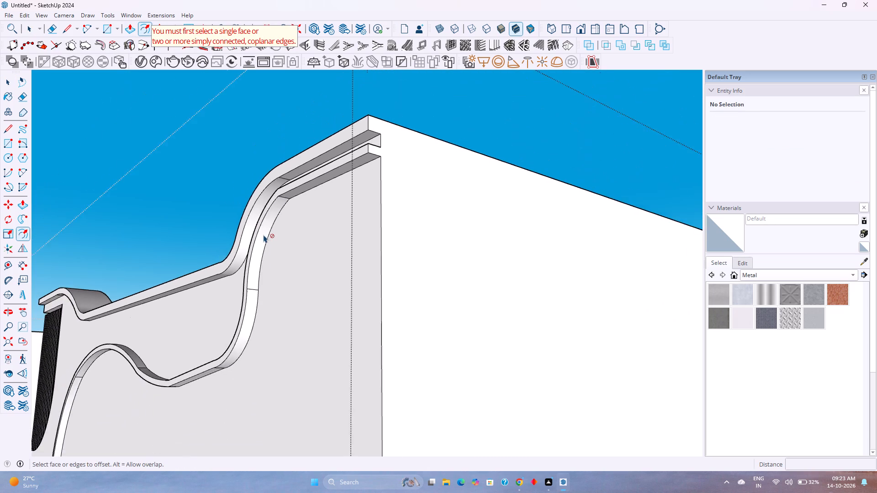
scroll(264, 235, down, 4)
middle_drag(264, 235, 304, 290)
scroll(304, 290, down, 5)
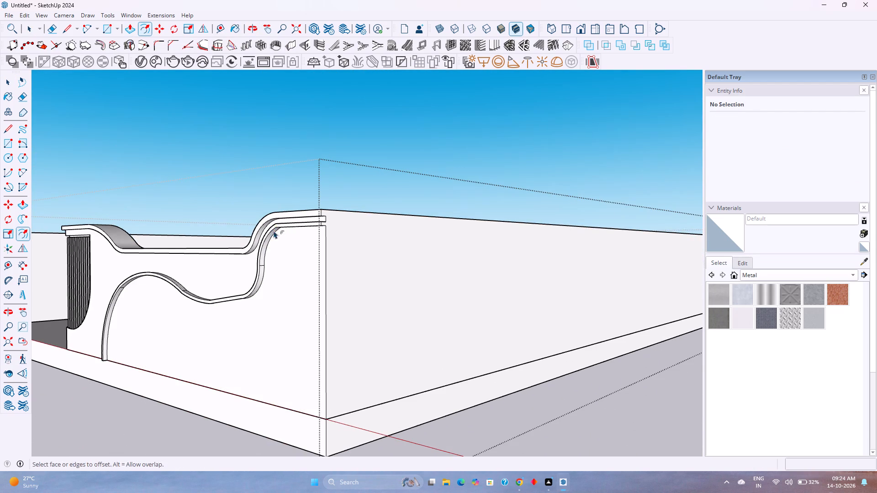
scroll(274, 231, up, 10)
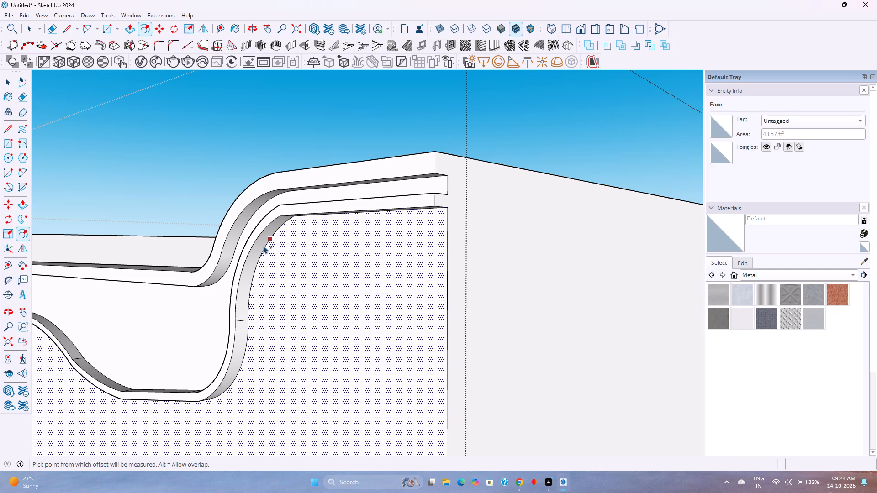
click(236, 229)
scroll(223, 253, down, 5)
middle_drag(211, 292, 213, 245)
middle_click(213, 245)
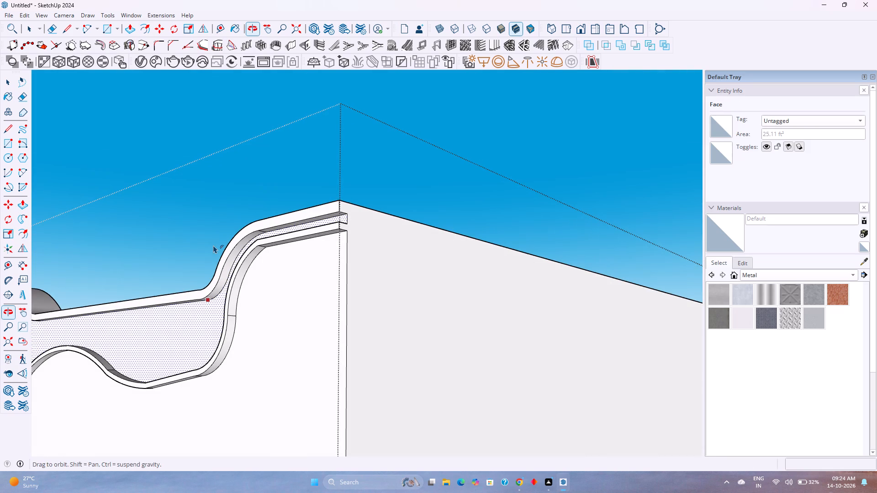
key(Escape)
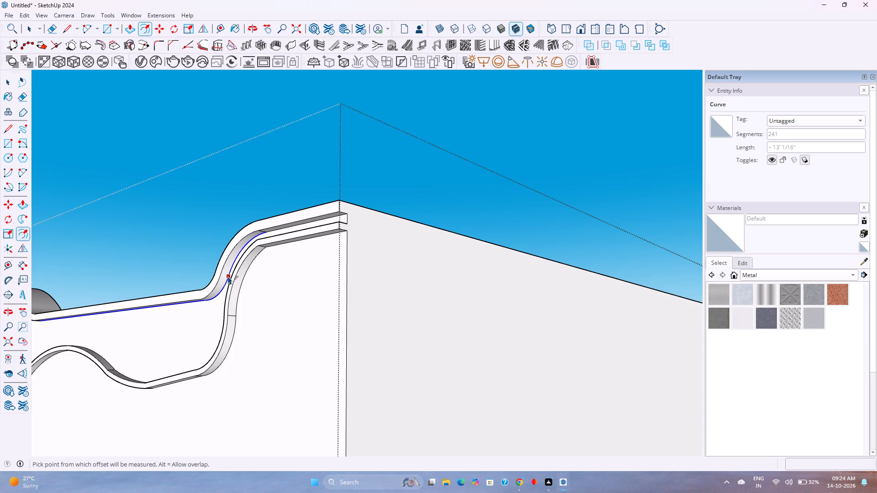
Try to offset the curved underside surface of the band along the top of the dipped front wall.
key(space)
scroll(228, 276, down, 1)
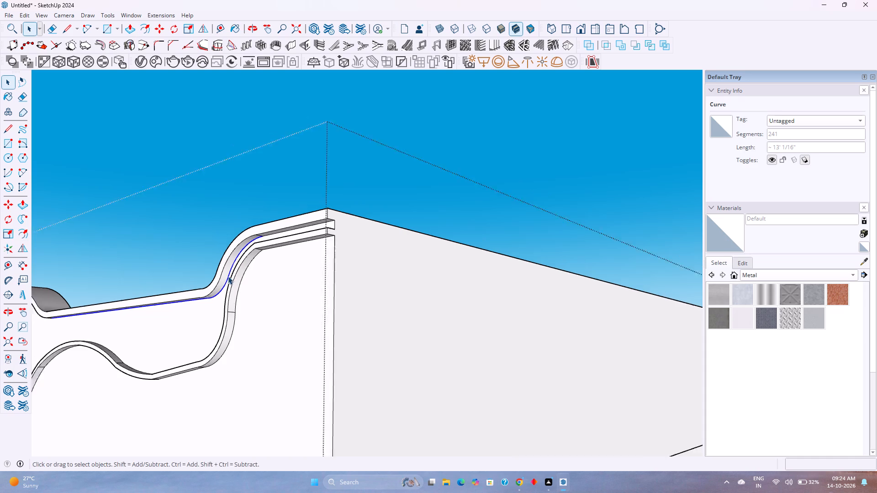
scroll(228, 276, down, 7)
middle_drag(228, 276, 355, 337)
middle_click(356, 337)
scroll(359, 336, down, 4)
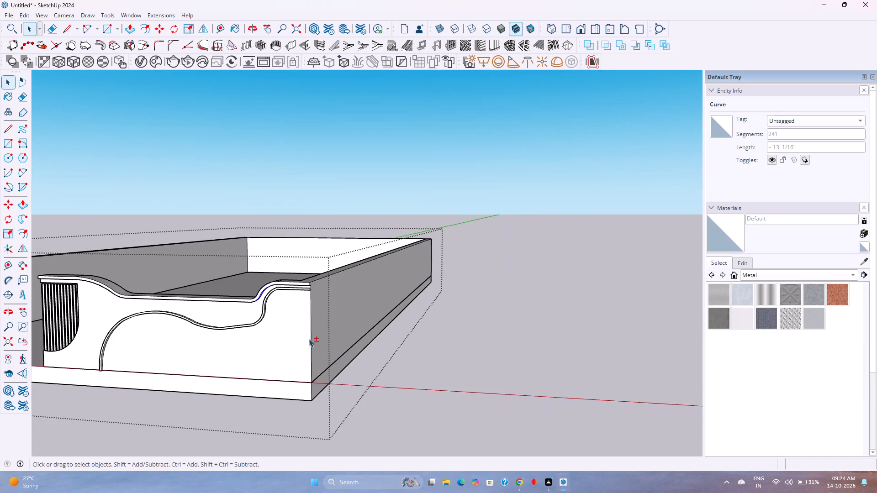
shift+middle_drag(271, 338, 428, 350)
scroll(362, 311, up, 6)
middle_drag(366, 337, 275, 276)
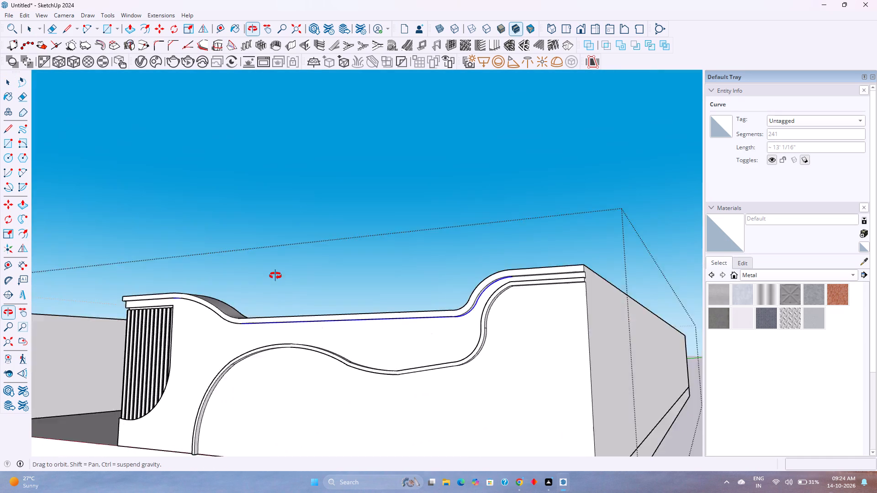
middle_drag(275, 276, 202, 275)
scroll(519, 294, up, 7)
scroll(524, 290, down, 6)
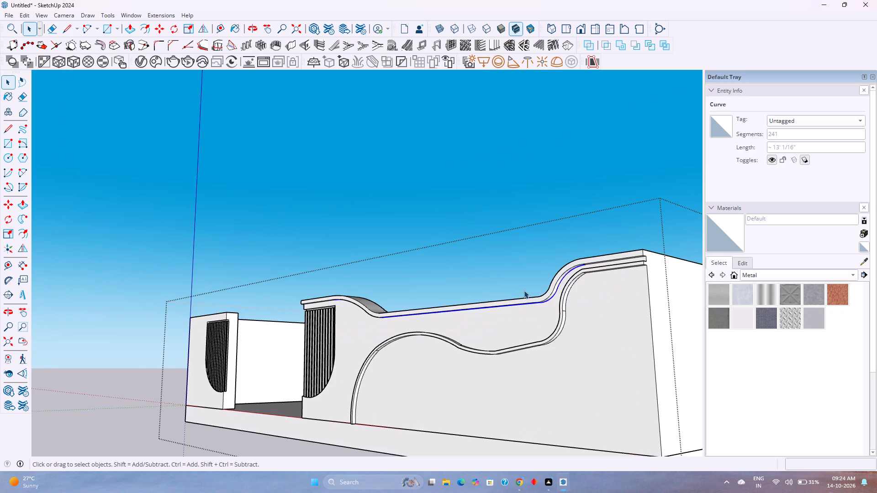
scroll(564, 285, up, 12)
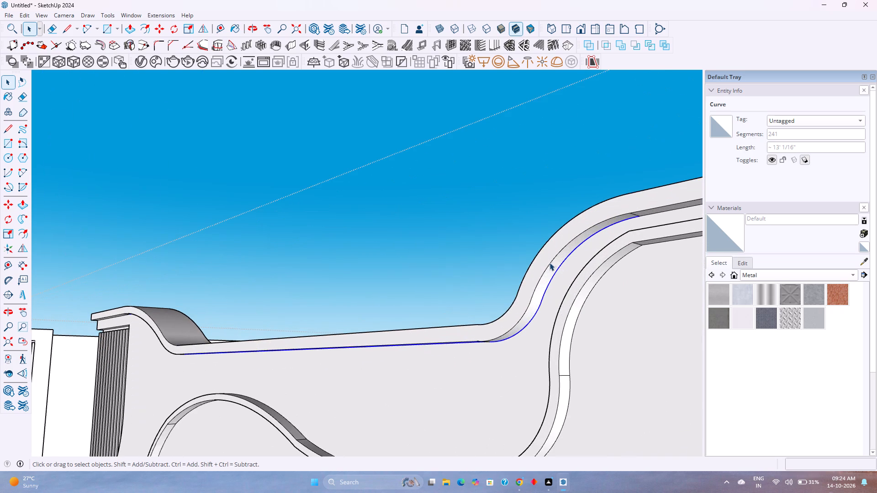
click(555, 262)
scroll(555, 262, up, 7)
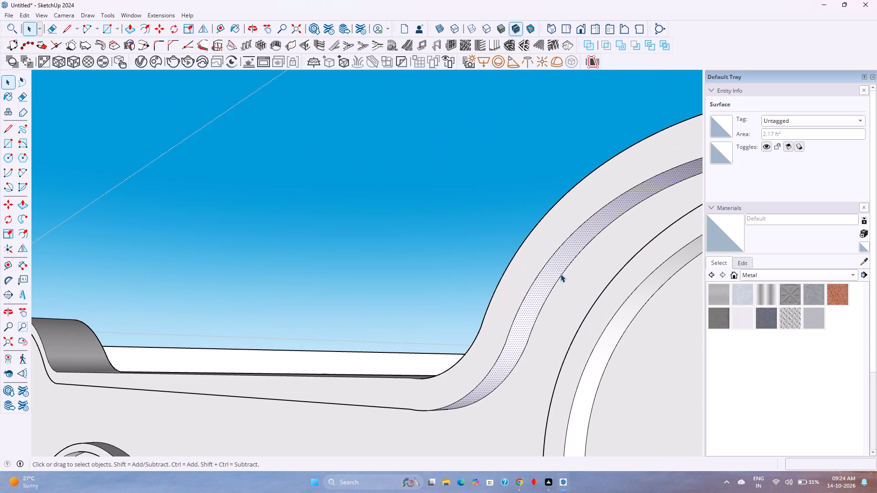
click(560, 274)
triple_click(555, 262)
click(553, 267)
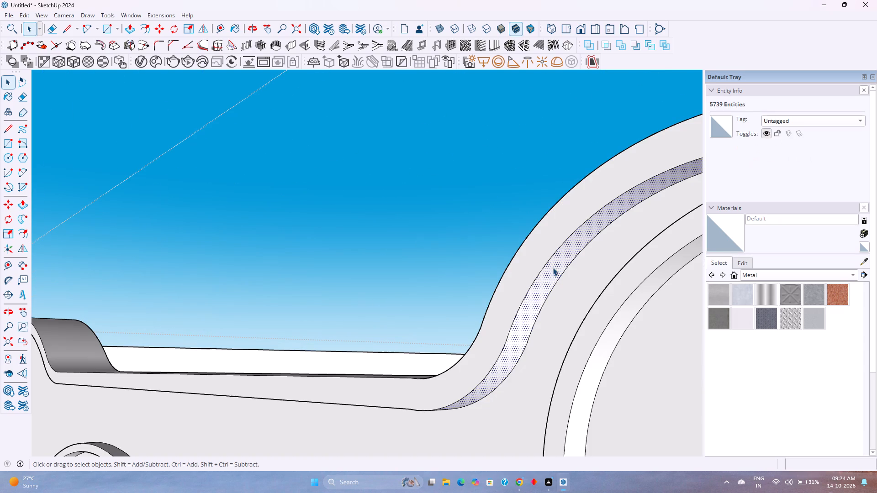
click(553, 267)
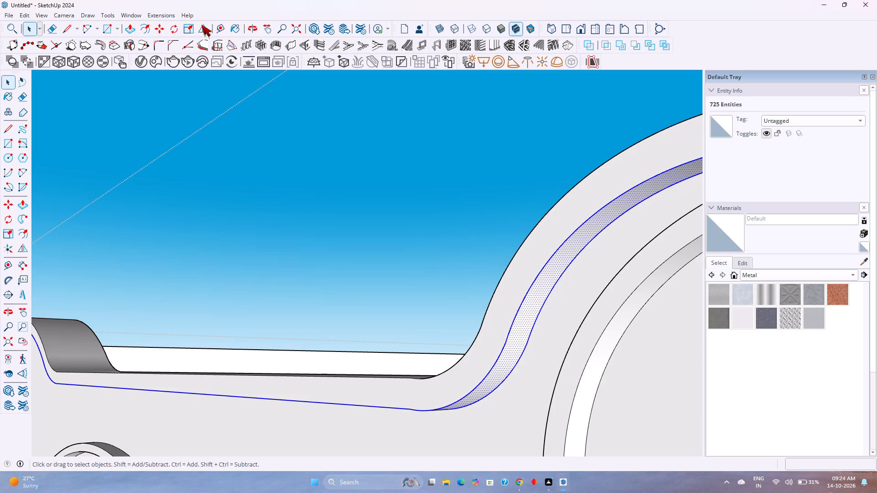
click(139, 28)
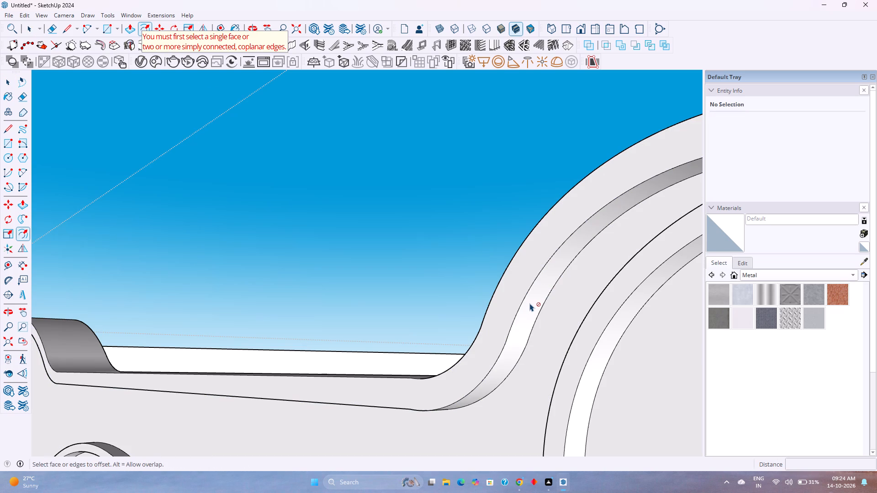
Explode the two long curves bounding the underside of the front wall's top band, and select the surface between them.
key(space)
click(531, 286)
right_click(531, 286)
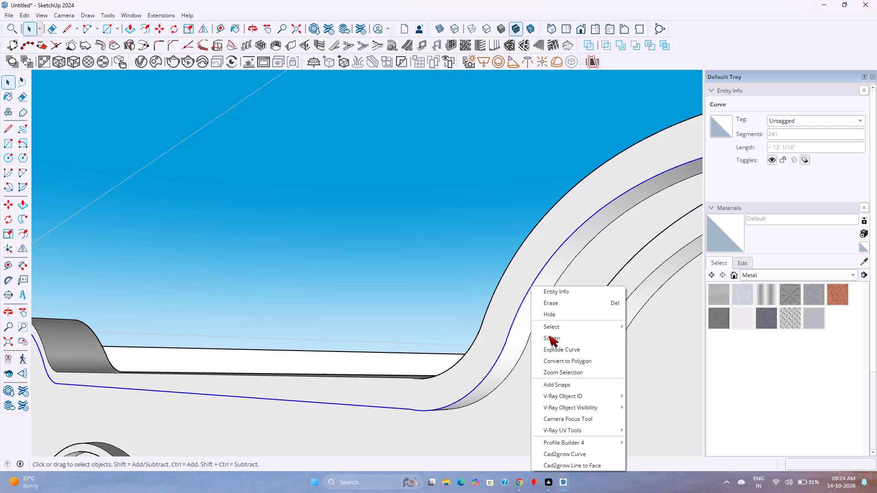
click(563, 346)
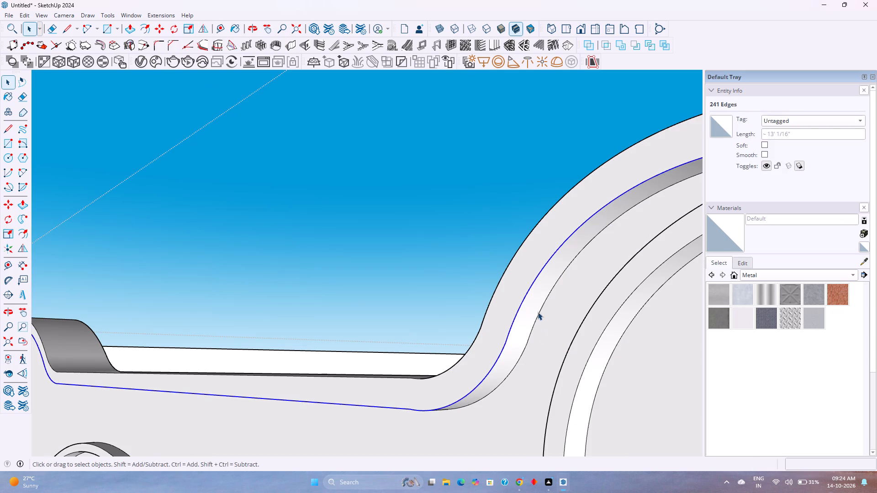
click(538, 312)
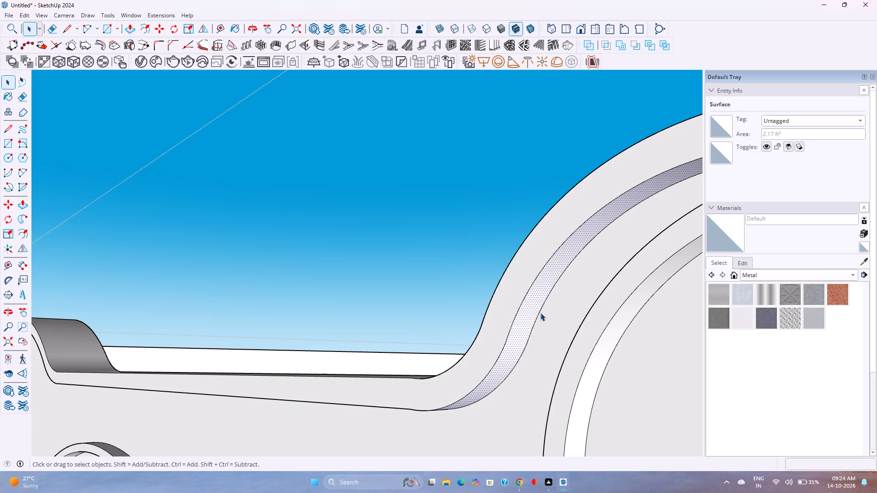
click(540, 311)
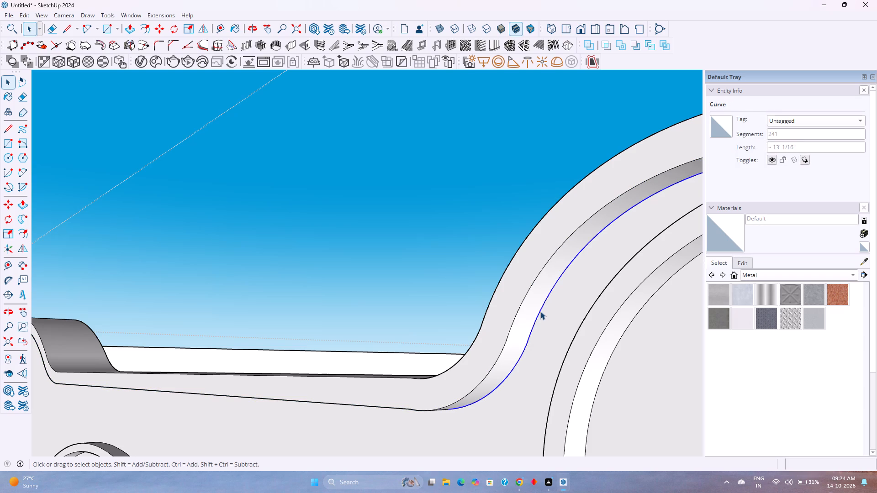
right_click(540, 311)
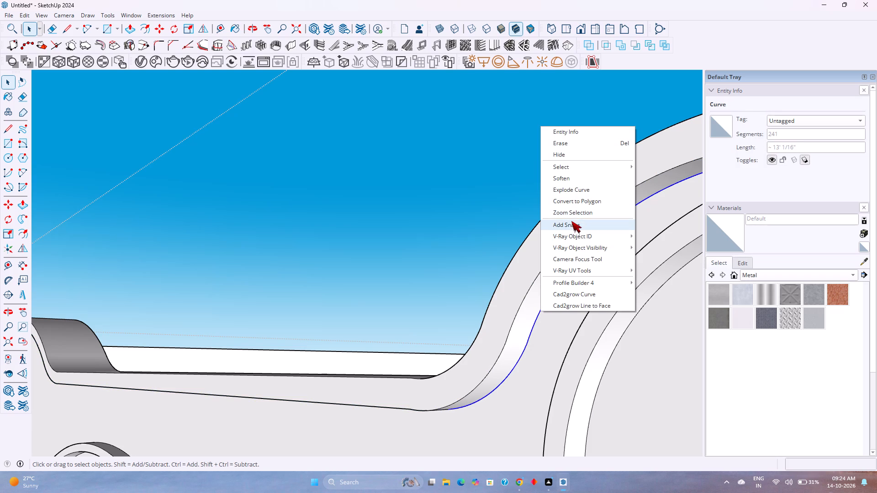
click(574, 192)
click(545, 275)
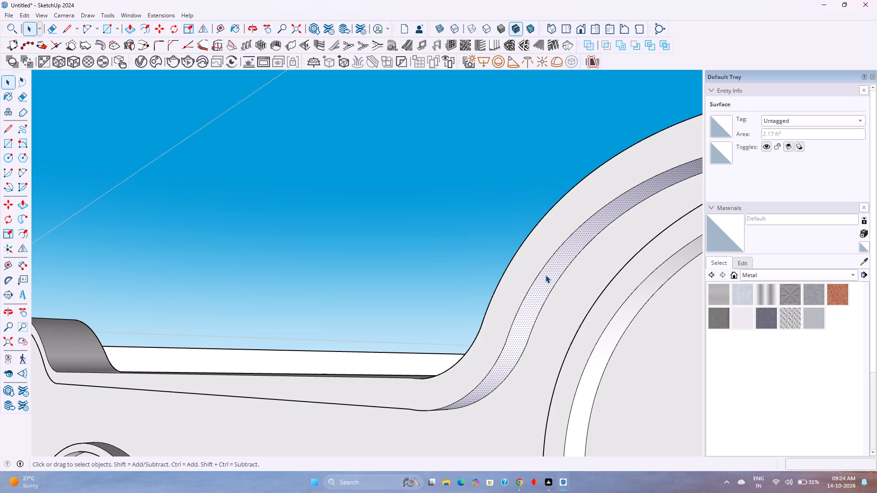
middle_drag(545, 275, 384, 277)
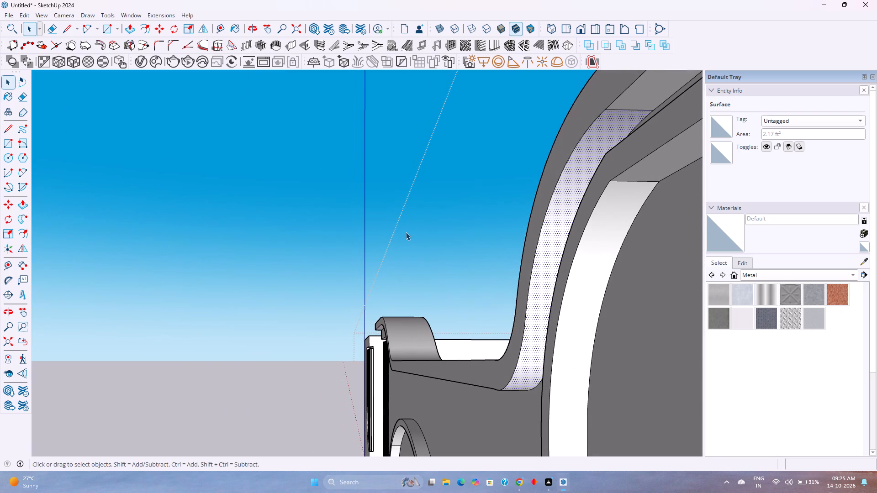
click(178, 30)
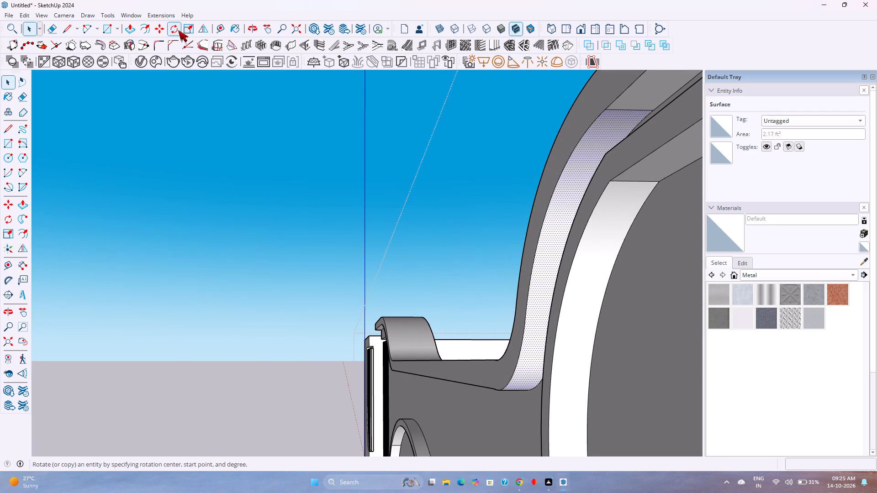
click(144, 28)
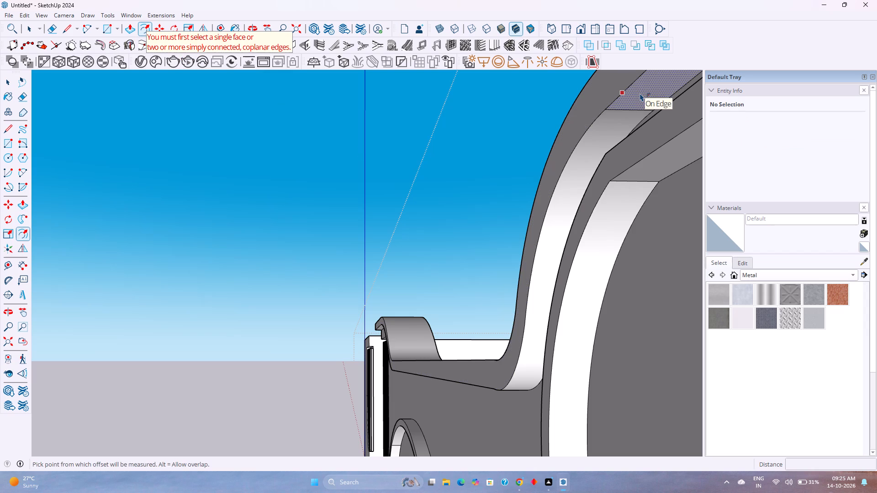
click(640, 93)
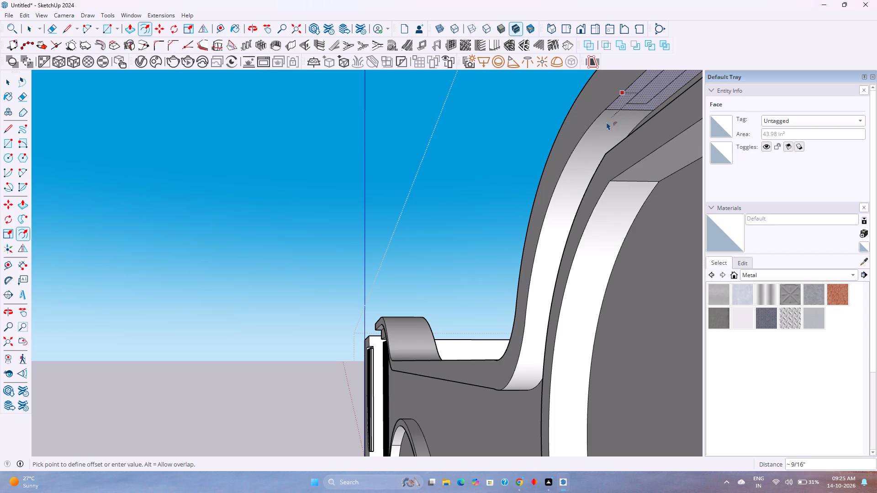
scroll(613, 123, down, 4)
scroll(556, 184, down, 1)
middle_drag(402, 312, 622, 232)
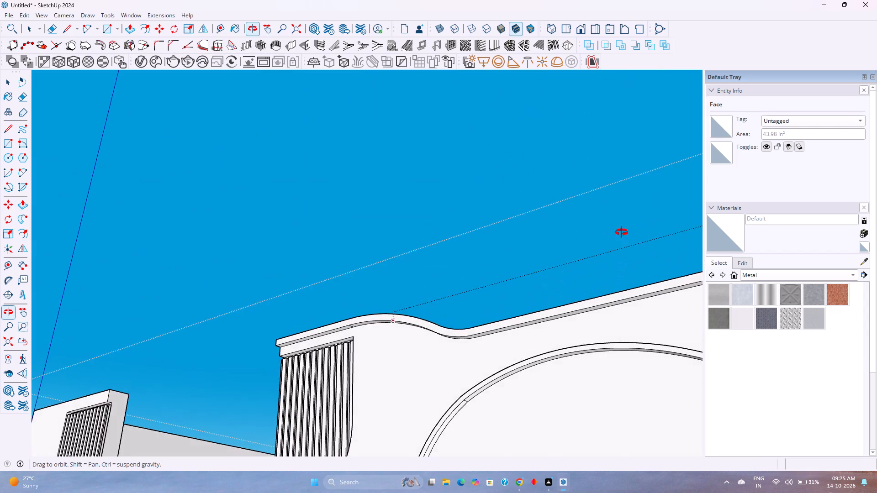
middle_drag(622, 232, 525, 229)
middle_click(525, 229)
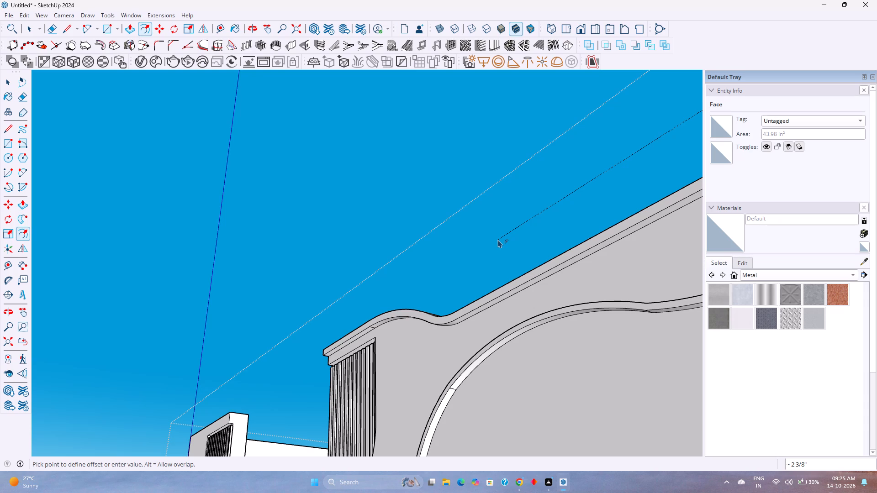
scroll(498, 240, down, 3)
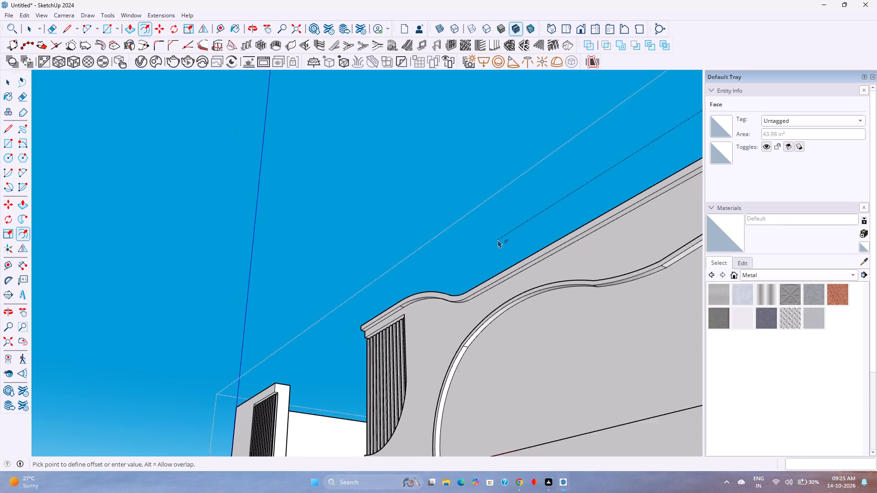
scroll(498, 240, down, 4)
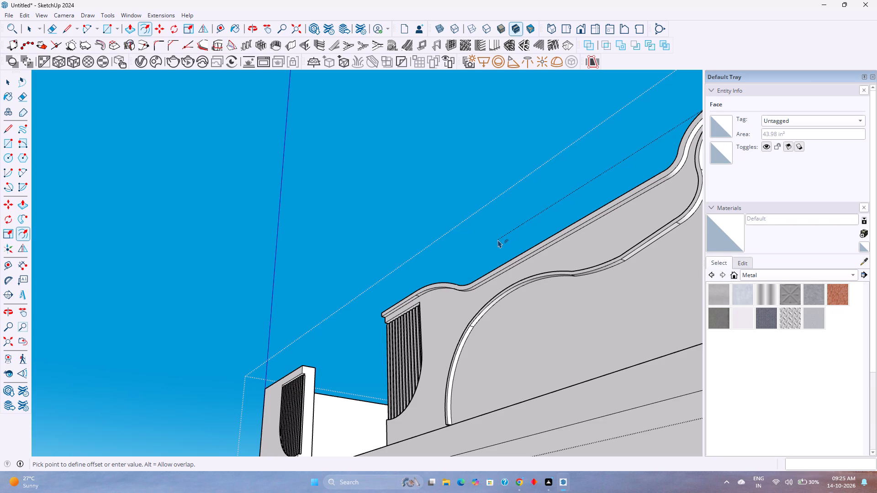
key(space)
Undo the front wall's raised strip and the middle arcs of its curve, back to the two separate end curves with their guides.
scroll(498, 240, down, 3)
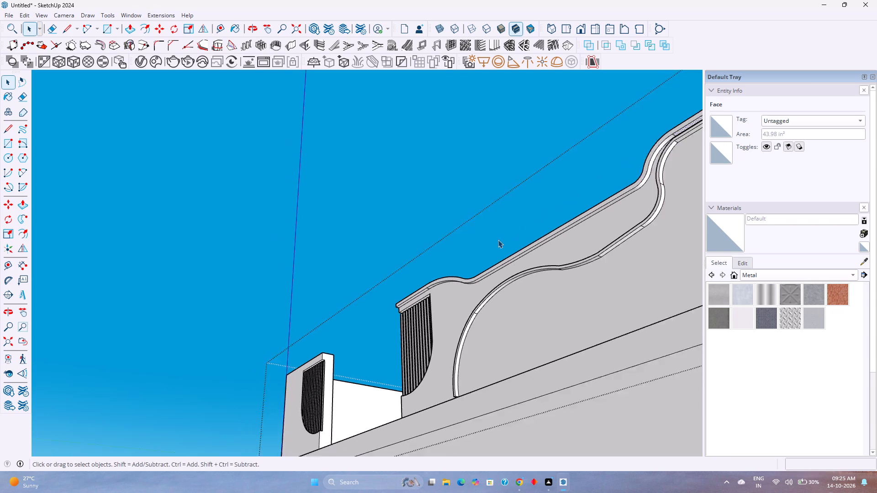
scroll(498, 240, down, 2)
shift+middle_drag(498, 240, 328, 260)
scroll(326, 260, down, 3)
middle_drag(326, 260, 460, 352)
middle_click(461, 352)
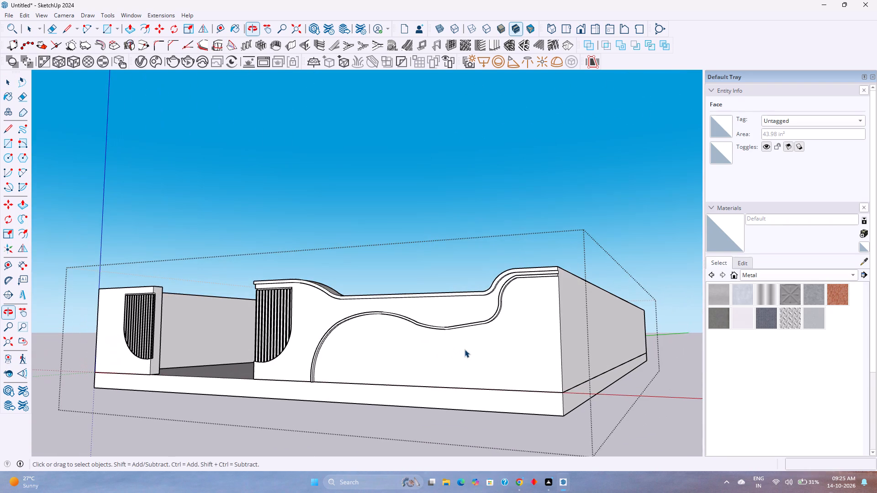
key(ctrl+z)
key(ctrl+z)
key(ctrl+z)
key(ctrl+z)
key(ctrl+z)
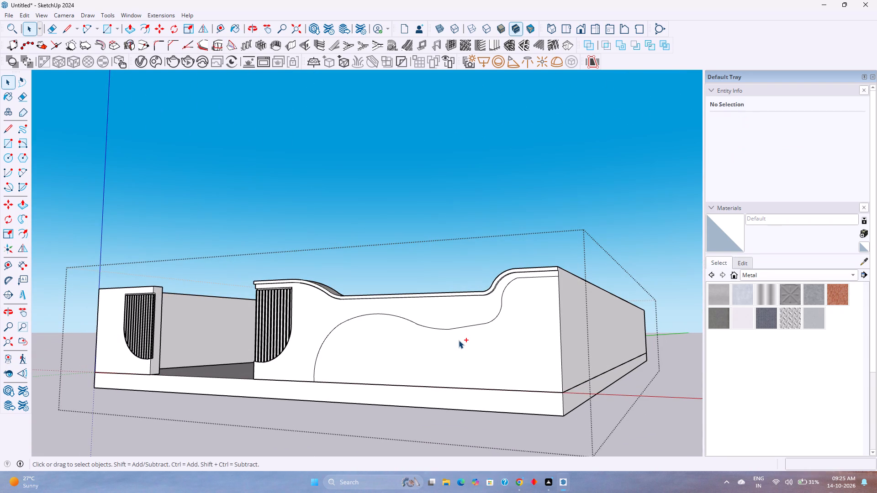
key(ctrl+z)
key(ctrl+z)
key(ctrl+z)
key(ctrl+z)
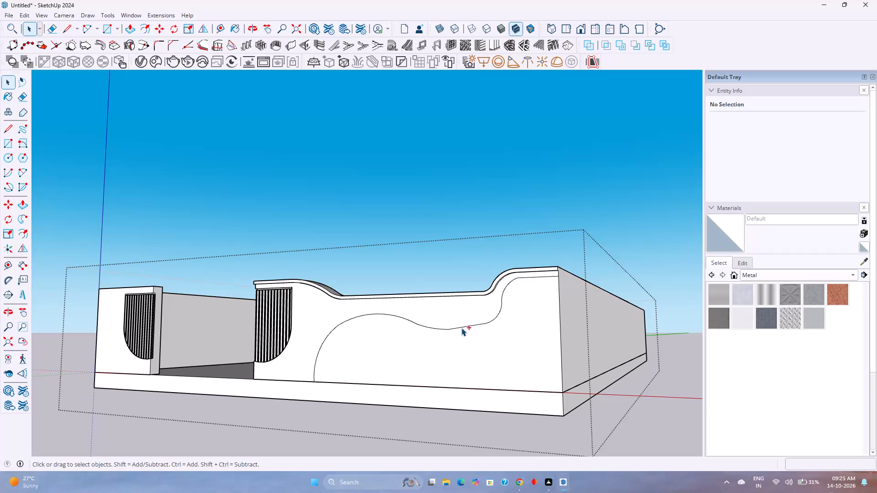
key(ctrl+z)
key(ctrl+z)
key(ctrl+z)
key(ctrl+z)
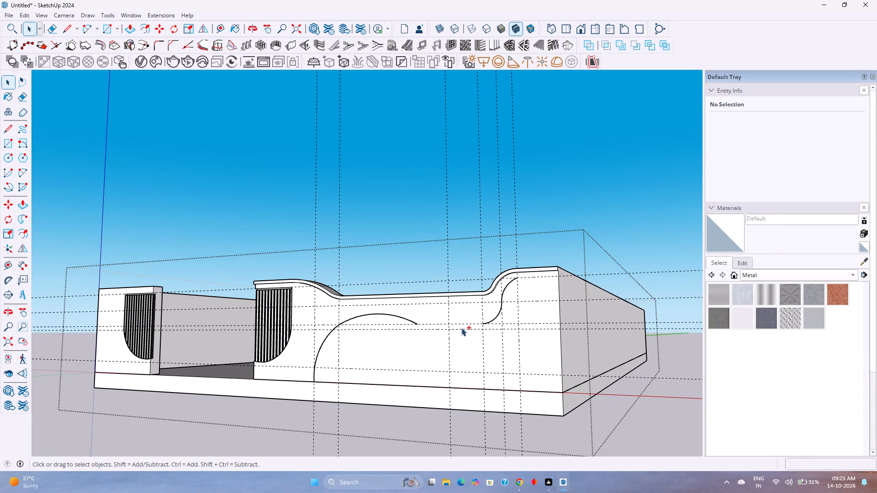
key(ctrl+z)
key(ctrl+z)
key(ctrl+z)
key(ctrl+z)
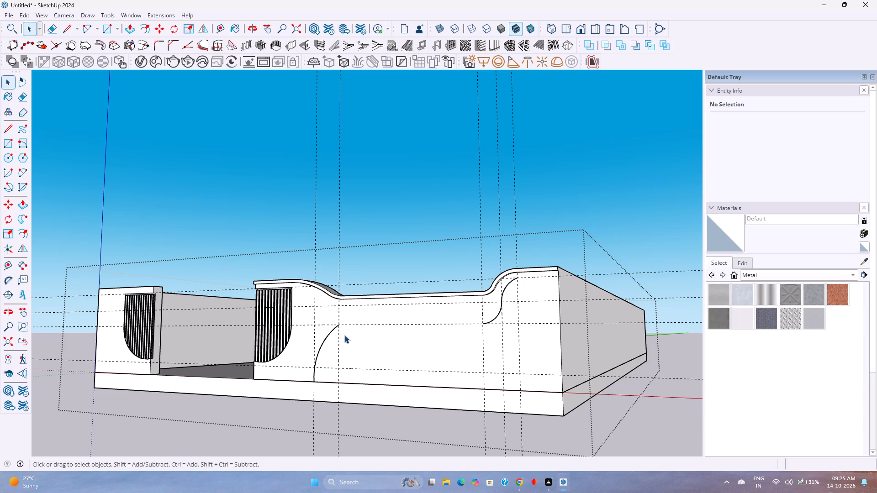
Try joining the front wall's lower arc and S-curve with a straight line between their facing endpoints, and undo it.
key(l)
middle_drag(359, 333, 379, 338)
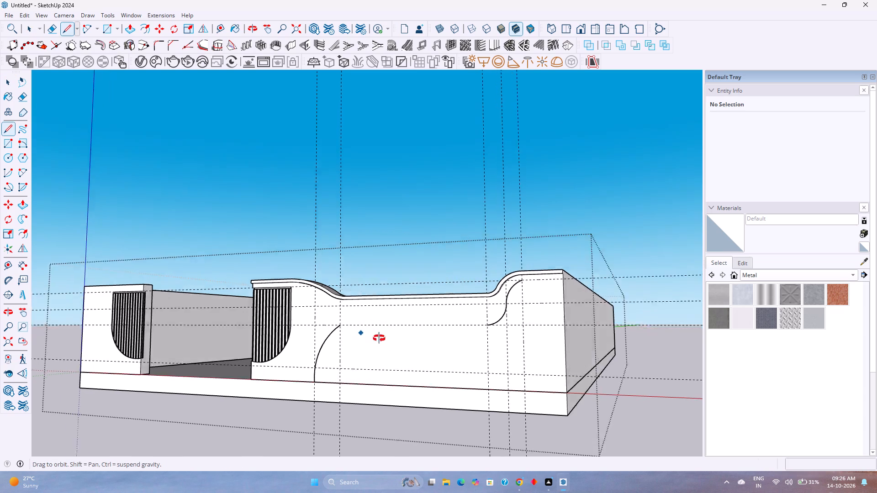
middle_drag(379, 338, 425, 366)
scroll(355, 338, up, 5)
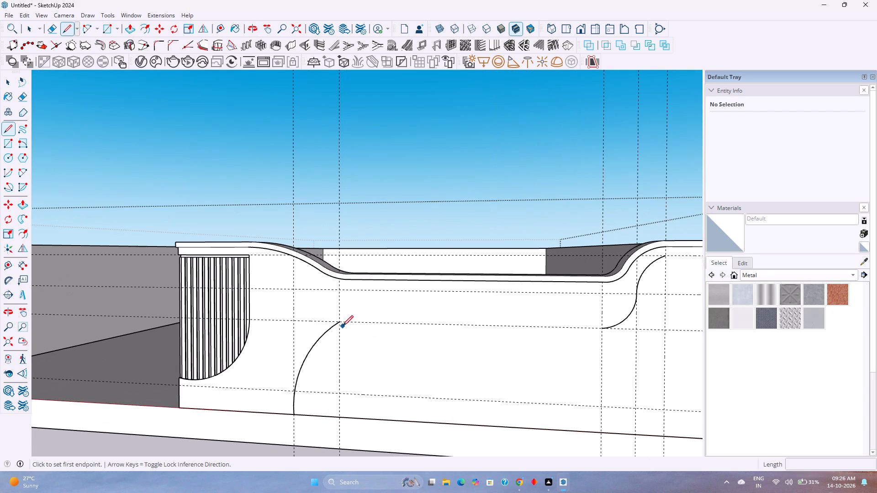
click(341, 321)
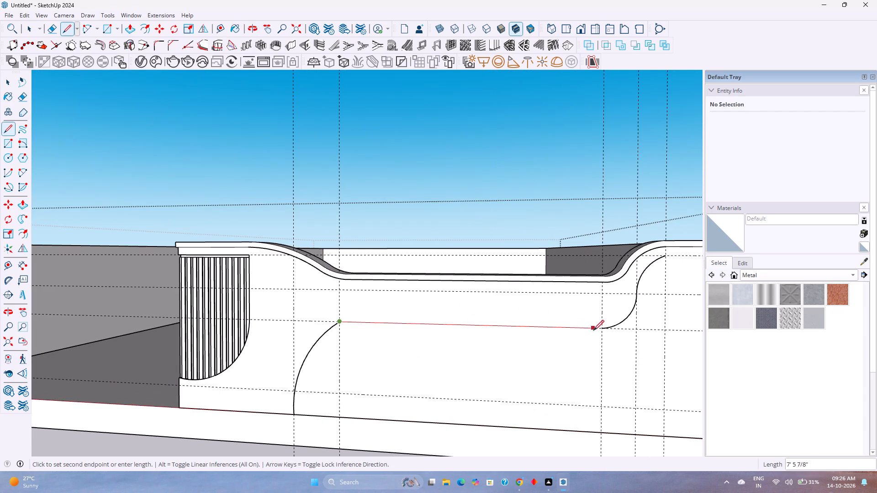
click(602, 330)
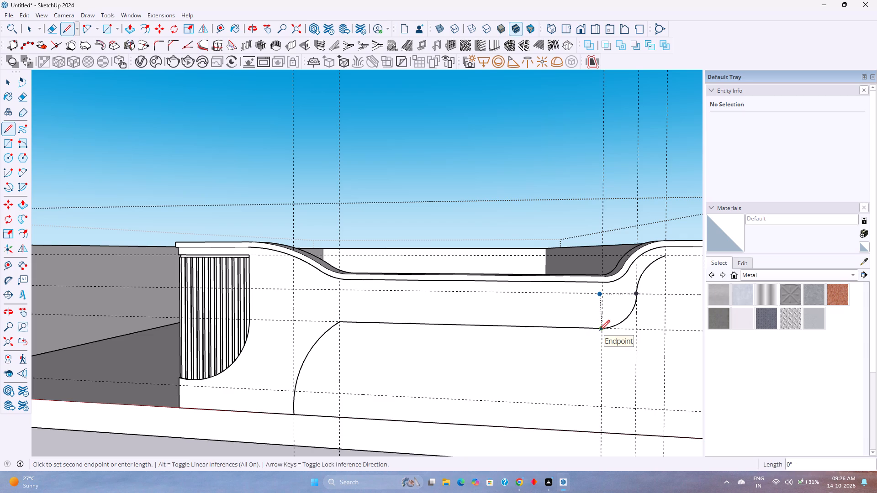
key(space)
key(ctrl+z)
Draw a straight line on the front wall face from the lower arc's top endpoint to the S-curve's lower endpoint.
click(576, 349)
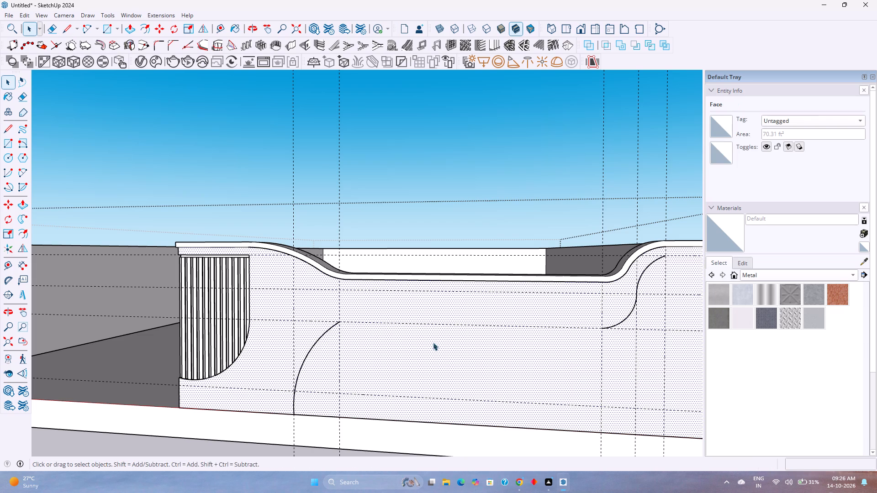
key(l)
click(338, 322)
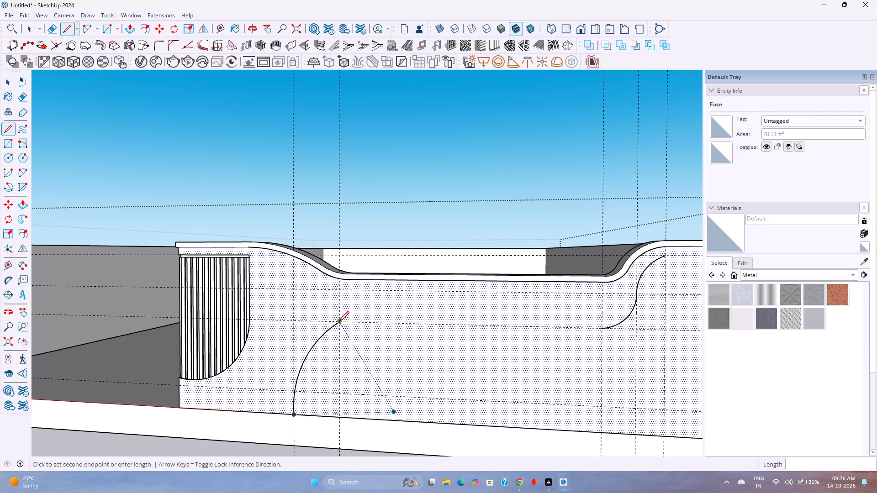
click(602, 329)
key(space)
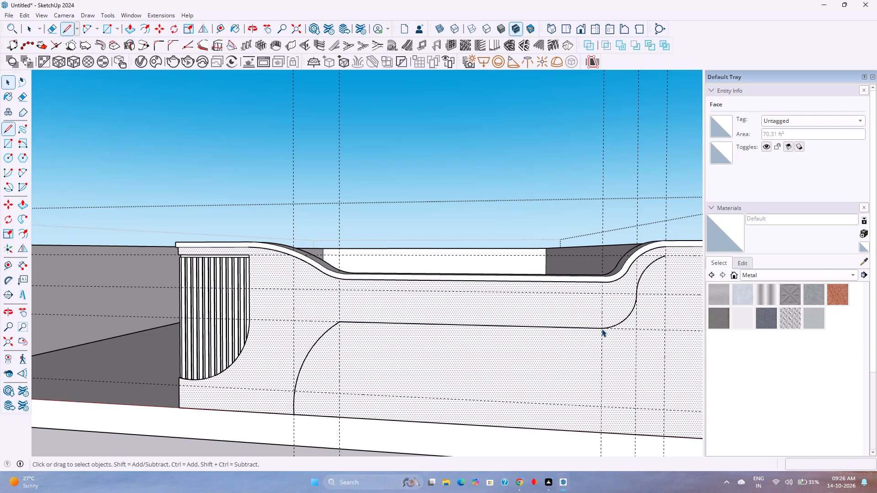
Draw a shallow upward-bulging two-point arc from the S-curve's upper endpoint to a point on the horizontal guide below the raised band.
shift+middle_drag(598, 322, 351, 344)
shift+middle_click(351, 344)
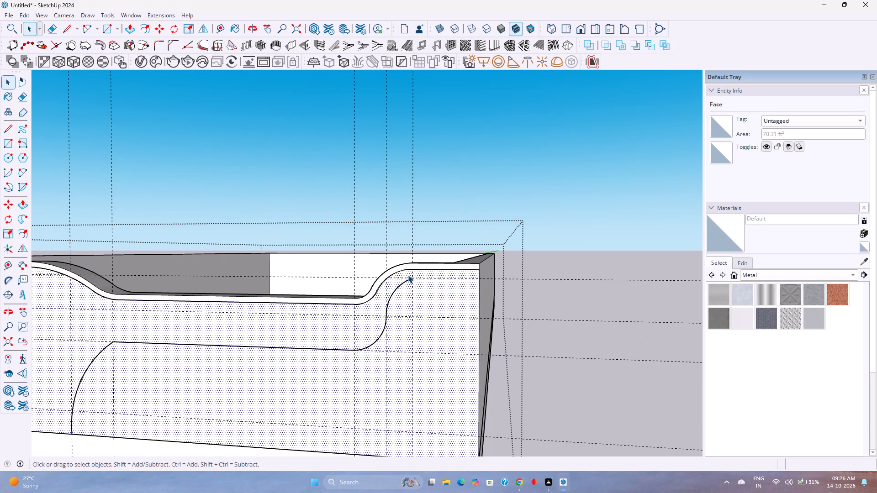
scroll(406, 280, up, 7)
click(404, 283)
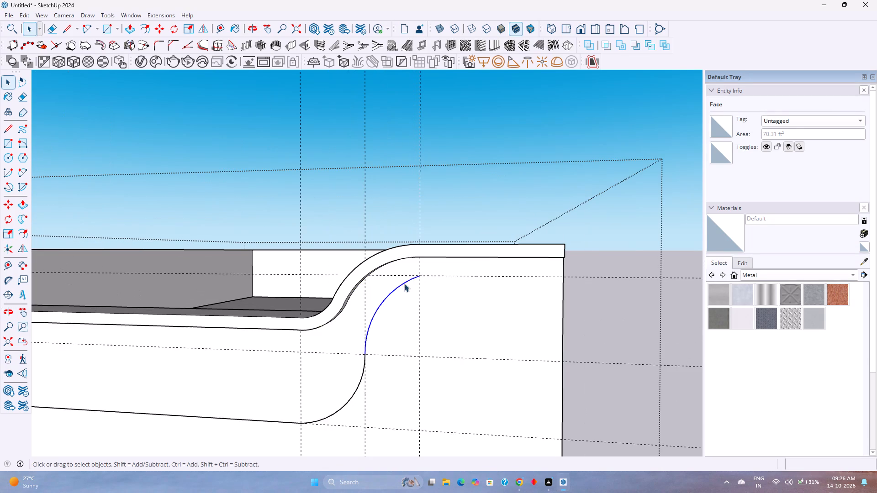
scroll(413, 280, up, 11)
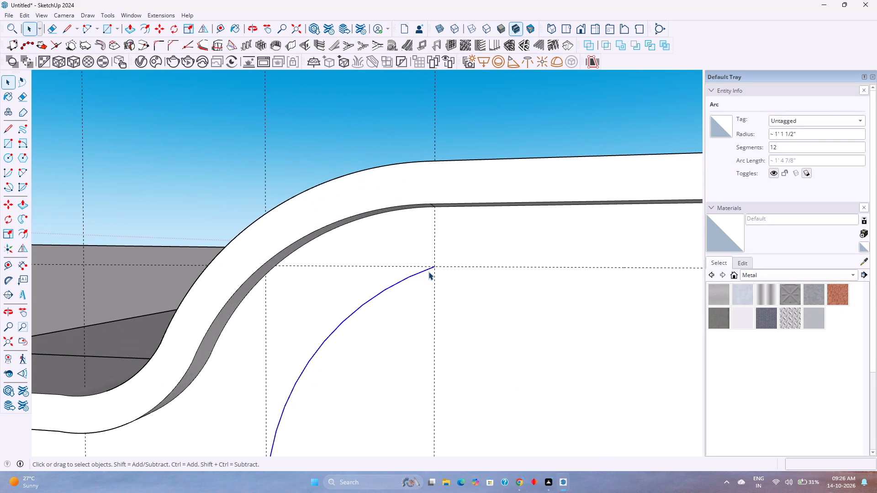
click(86, 31)
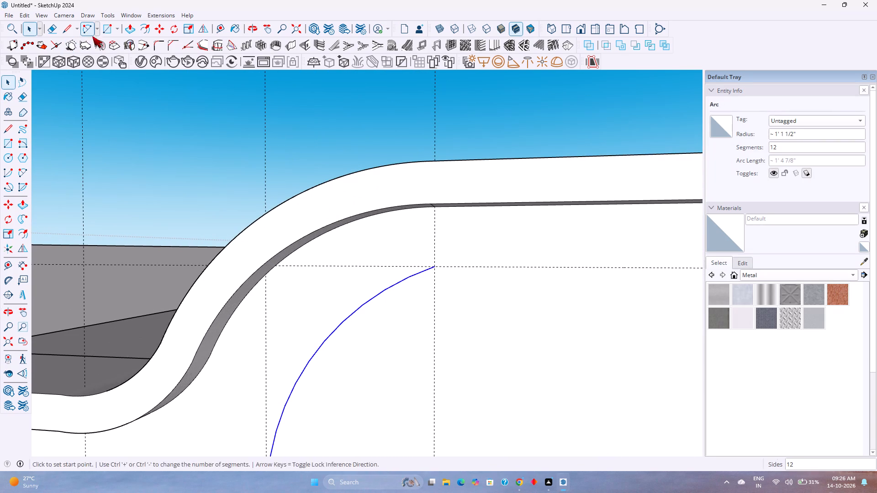
click(436, 266)
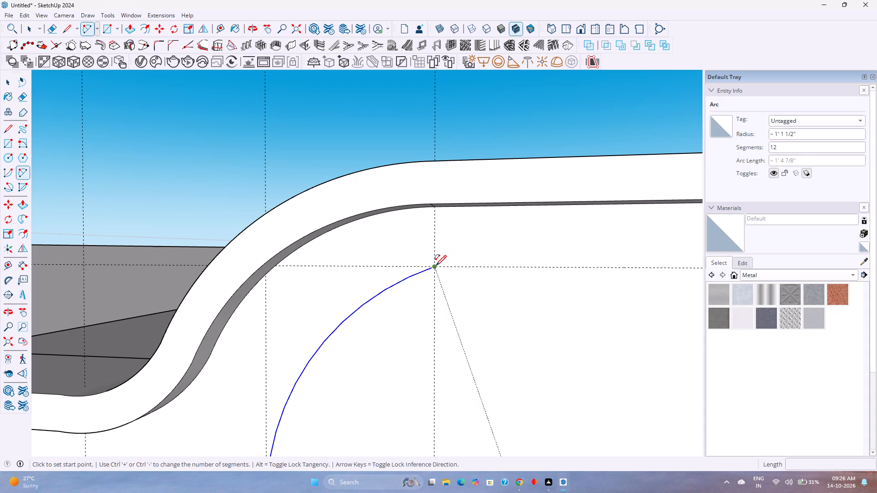
scroll(588, 283, down, 5)
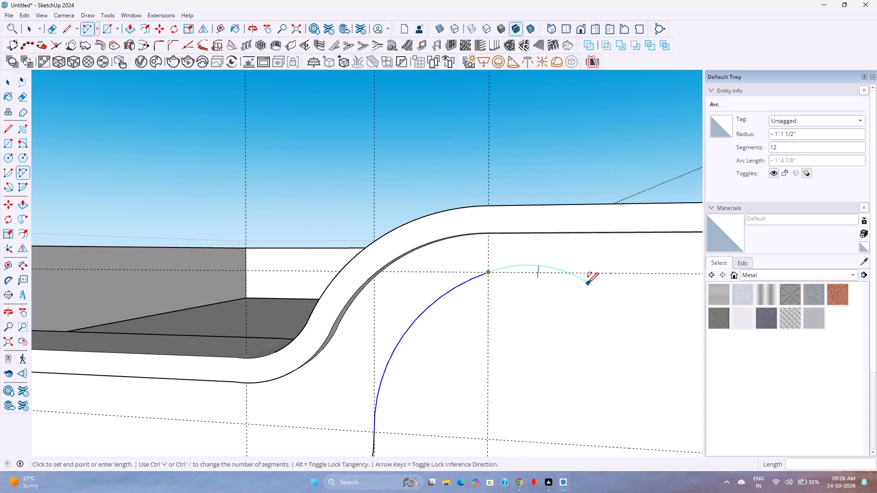
scroll(635, 274, down, 5)
click(637, 274)
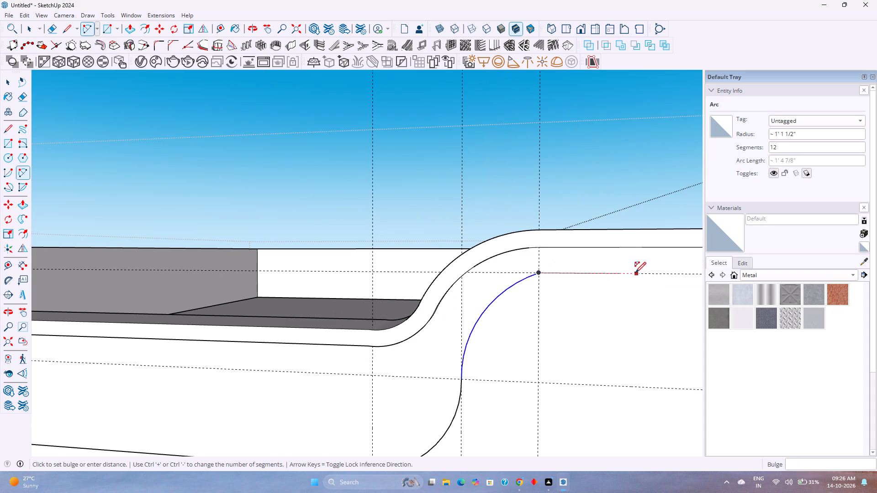
scroll(571, 270, up, 2)
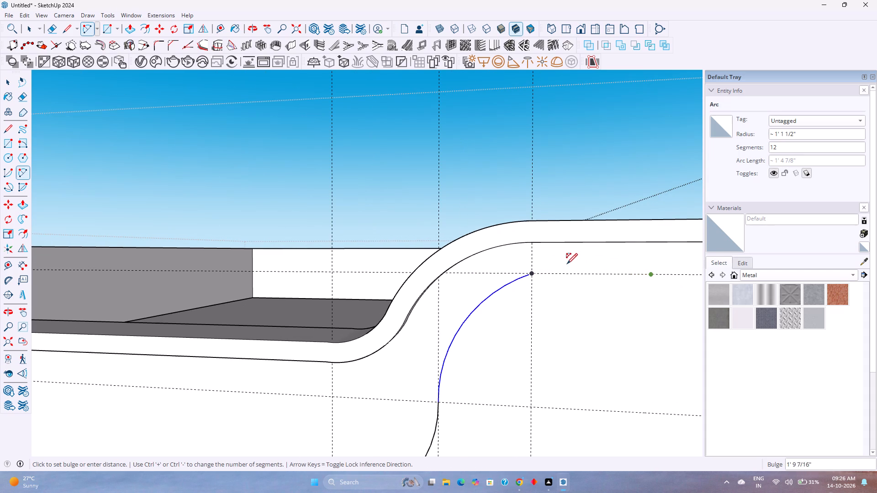
scroll(565, 262, up, 9)
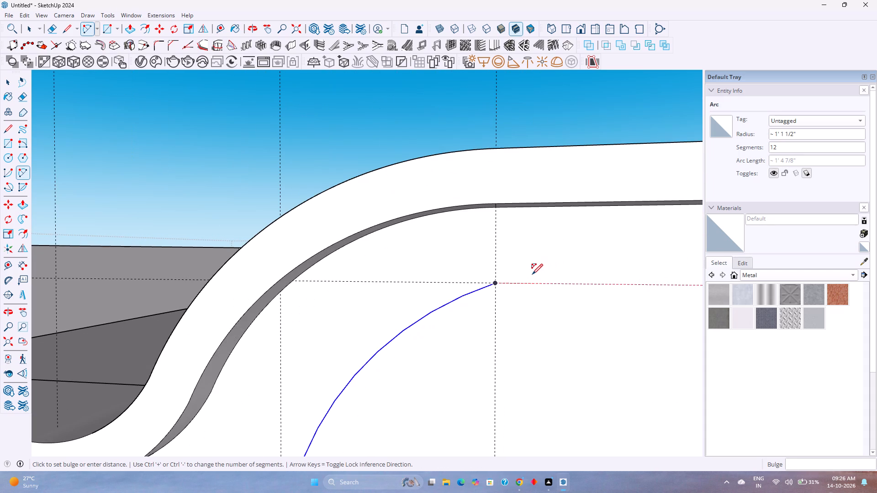
click(523, 271)
Continue the curve with a tangent downward-bulging arc about 11 1/4 inches long, ending where the horizontal guide meets the wall's end edge.
scroll(523, 271, down, 3)
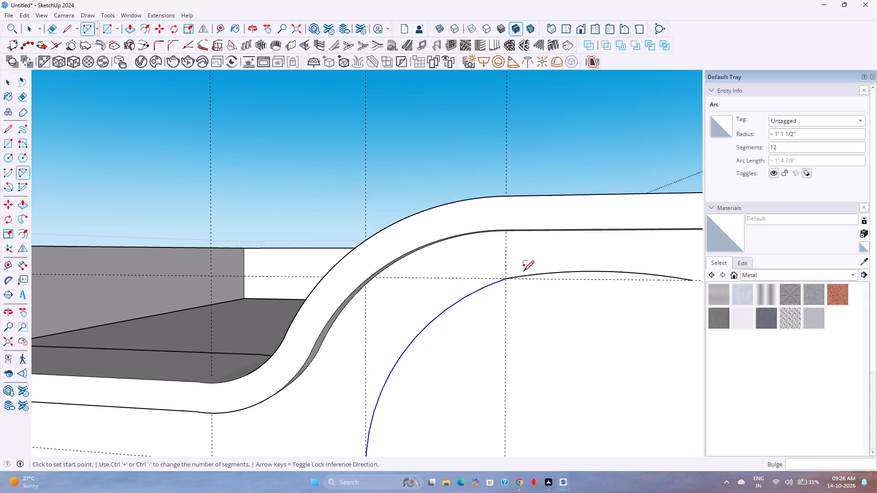
scroll(523, 271, down, 7)
scroll(523, 271, up, 1)
shift+middle_drag(523, 271, 232, 295)
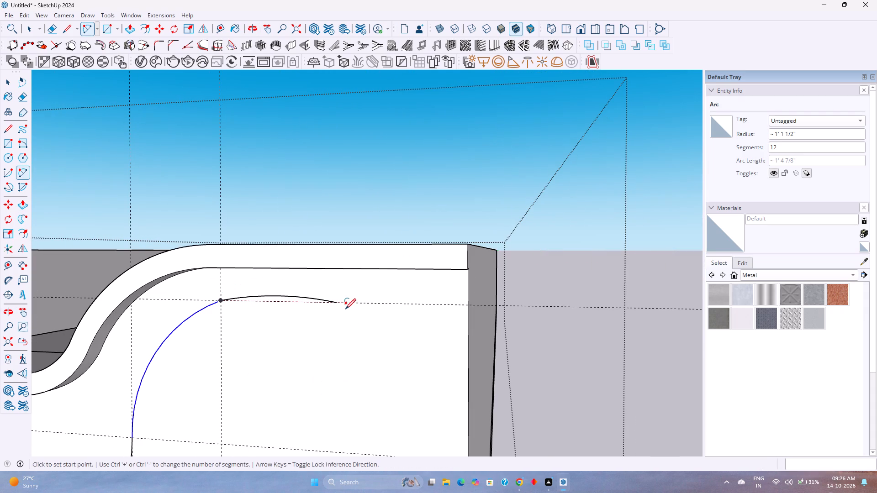
click(336, 303)
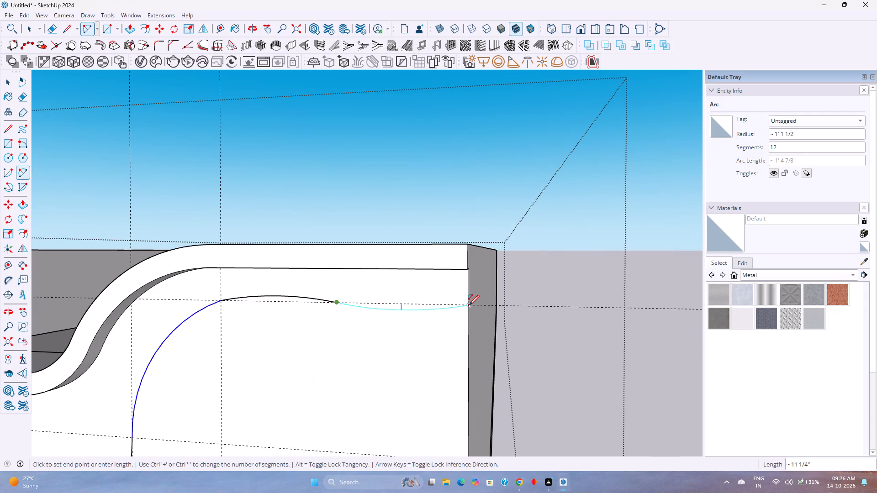
click(469, 305)
click(469, 305)
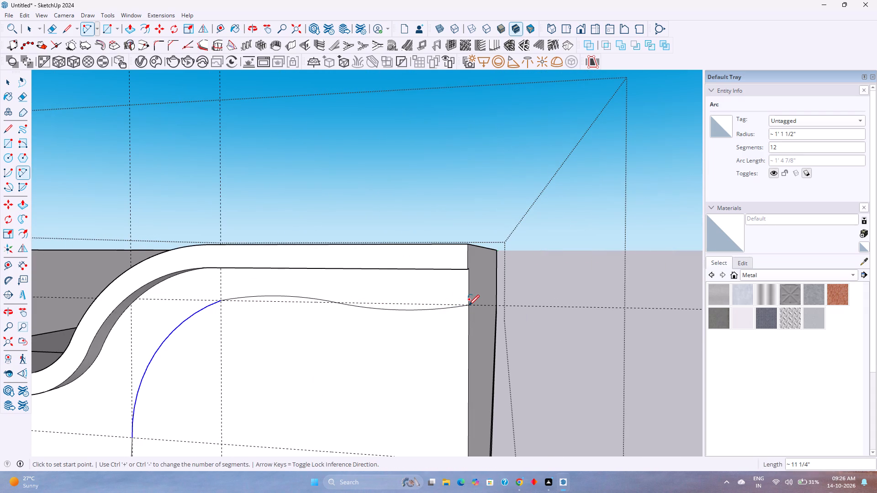
key(space)
key(Escape)
scroll(314, 333, down, 5)
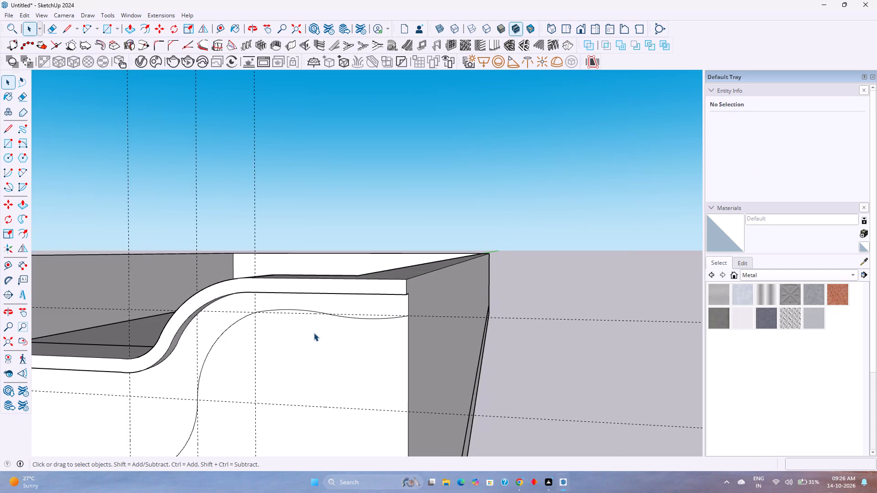
Delete all the construction guides from the model.
middle_drag(314, 333, 354, 310)
scroll(354, 310, up, 1)
scroll(354, 310, down, 14)
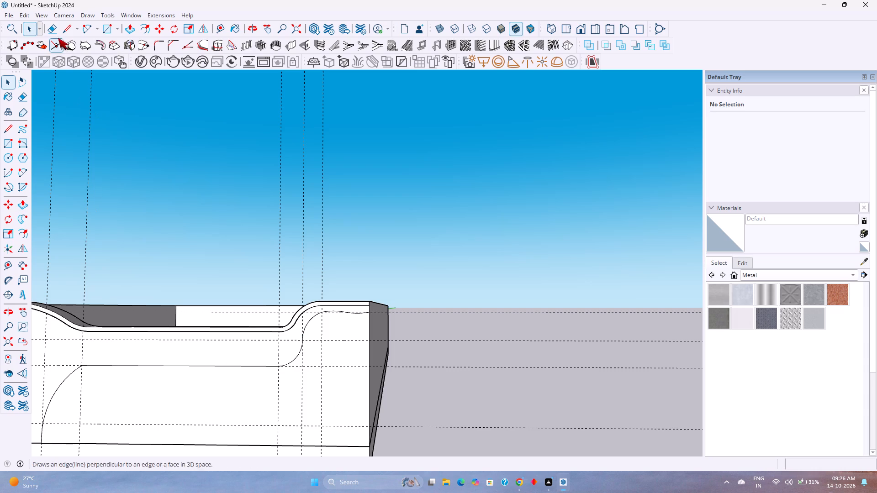
click(26, 15)
click(66, 107)
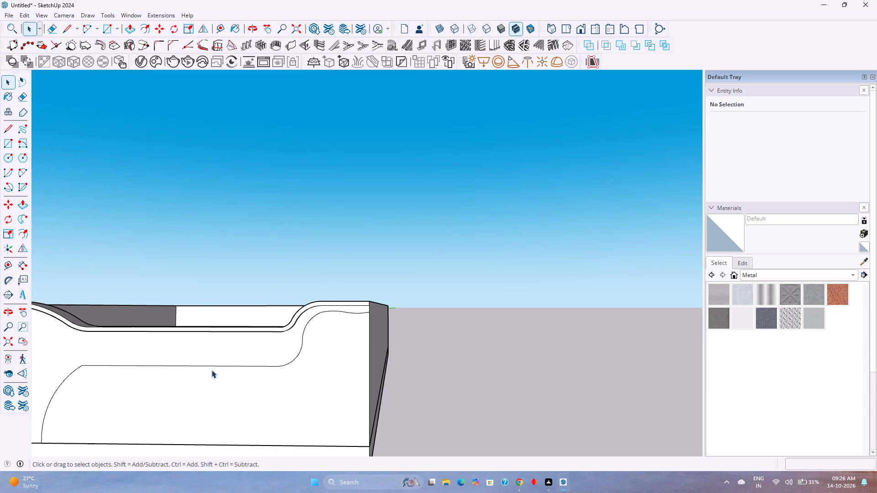
Open the wall group for editing and set the S-curve's lower arc to 80 segments.
shift+middle_drag(207, 384, 282, 386)
scroll(241, 405, up, 1)
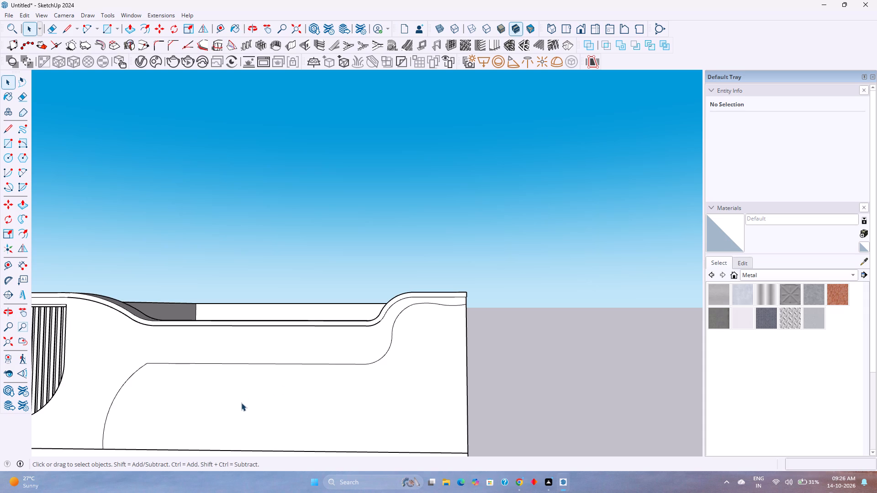
scroll(270, 372, down, 5)
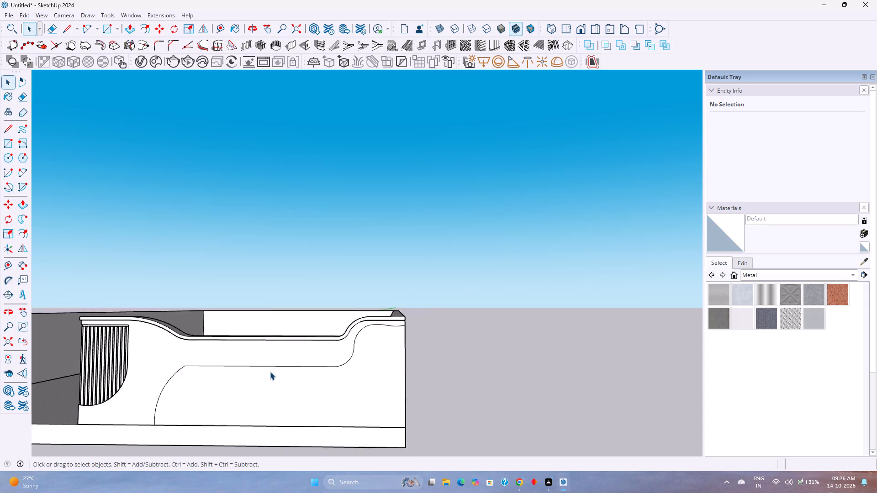
click(276, 366)
double_click(276, 366)
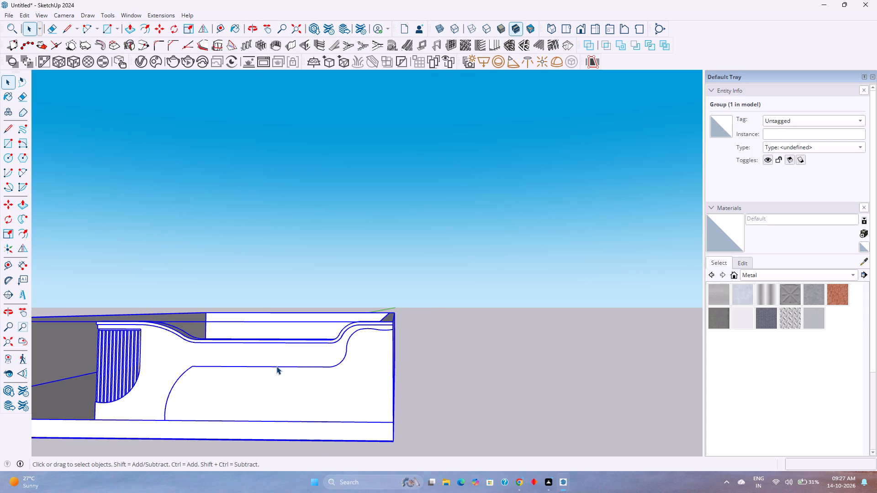
click(282, 352)
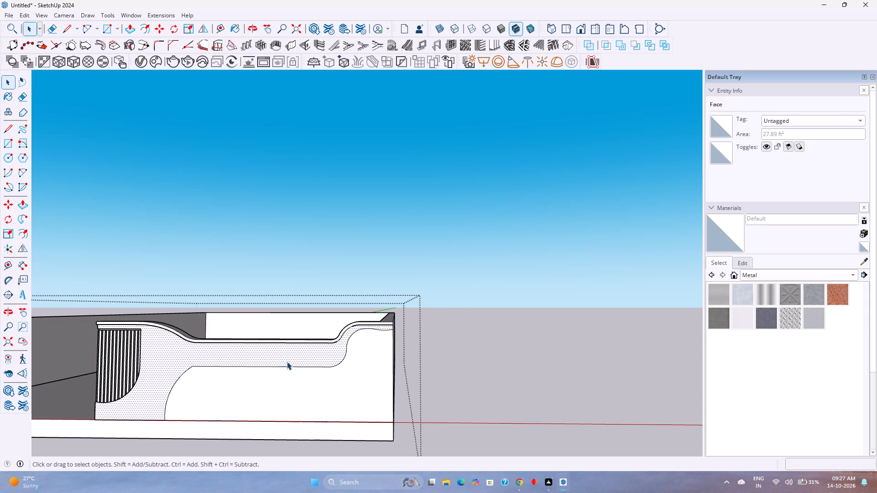
click(291, 367)
click(343, 358)
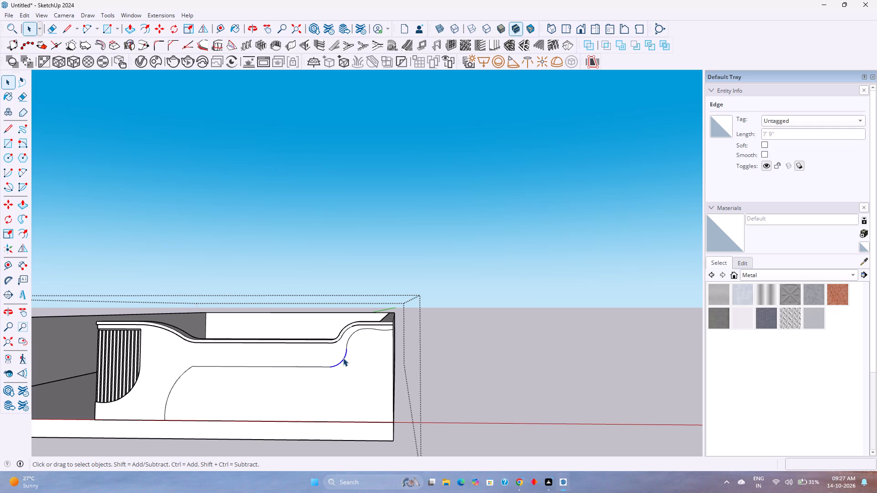
double_click(779, 149)
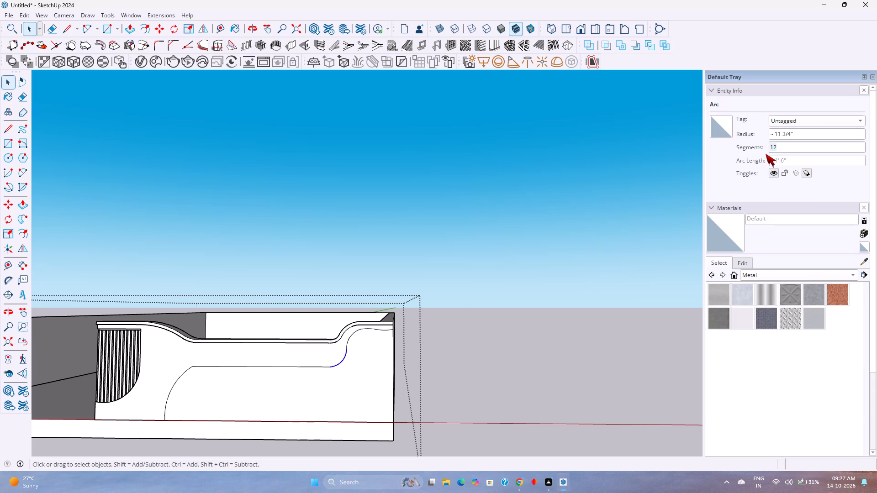
text(80)
key(Return)
Set the S-curve's upper arc on the front wall face to 100 segments.
scroll(358, 334, up, 10)
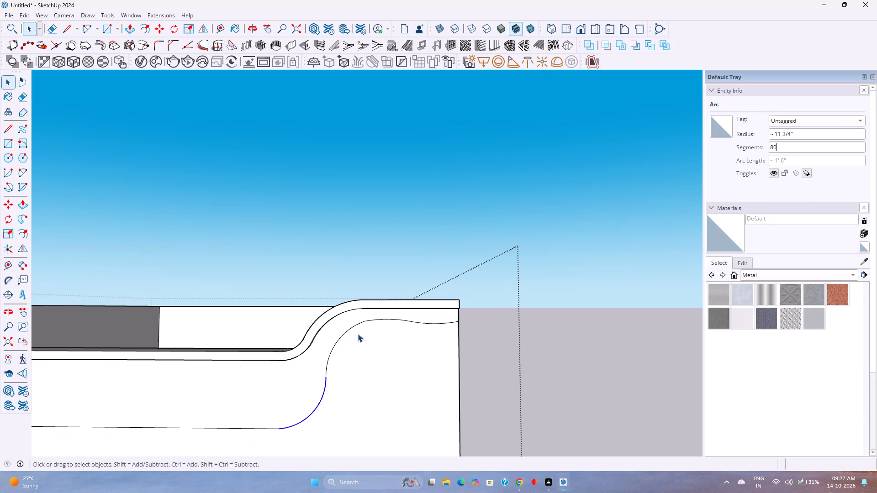
click(332, 349)
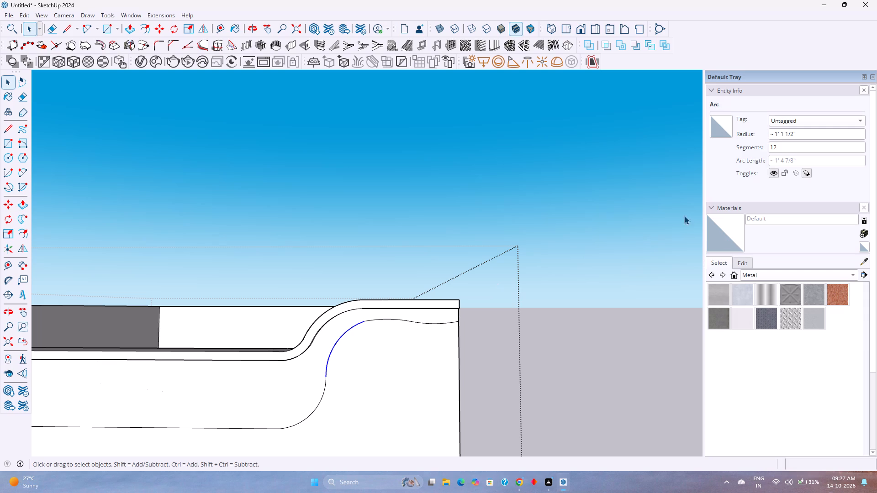
double_click(785, 150)
text(100)
key(Return)
Try 60 segments on the shallow upward-bulging arc after the S-curve, and set it to 40 segments instead.
click(400, 319)
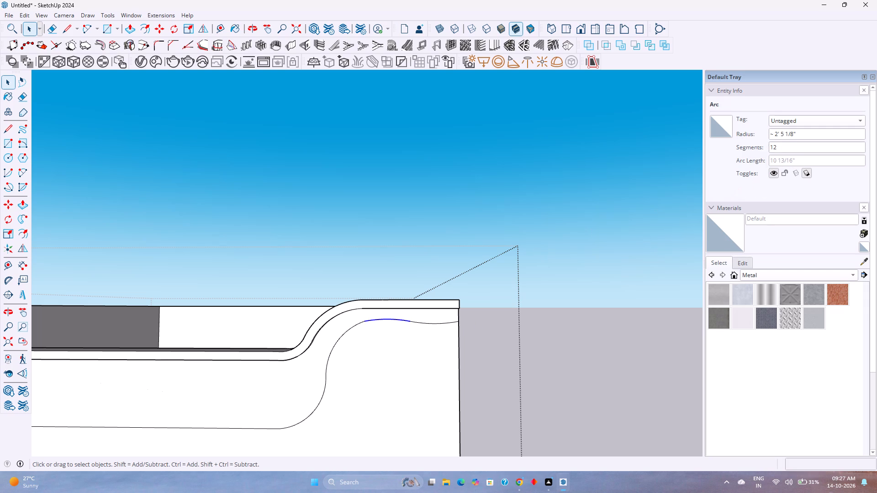
double_click(788, 146)
text(60)
key(Return)
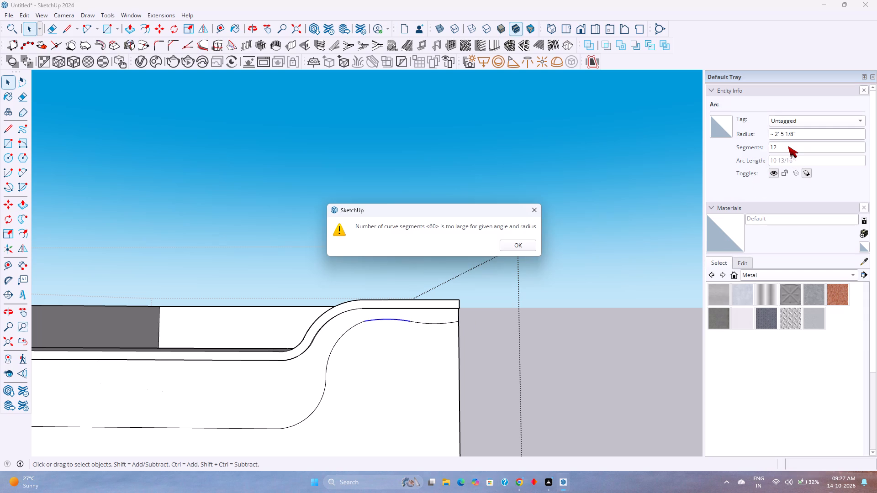
click(512, 246)
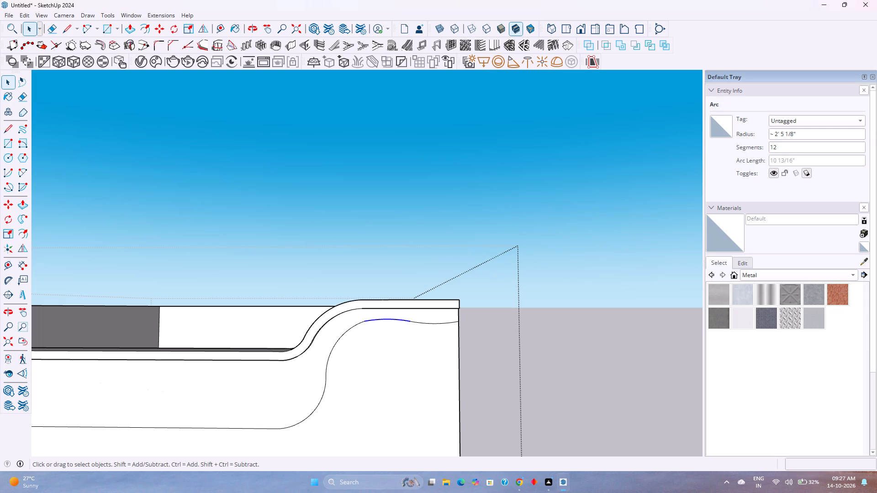
double_click(792, 148)
text(40)
key(Return)
Set the downward-bulging arc that meets the wall's end edge to 45 segments.
click(438, 324)
double_click(808, 150)
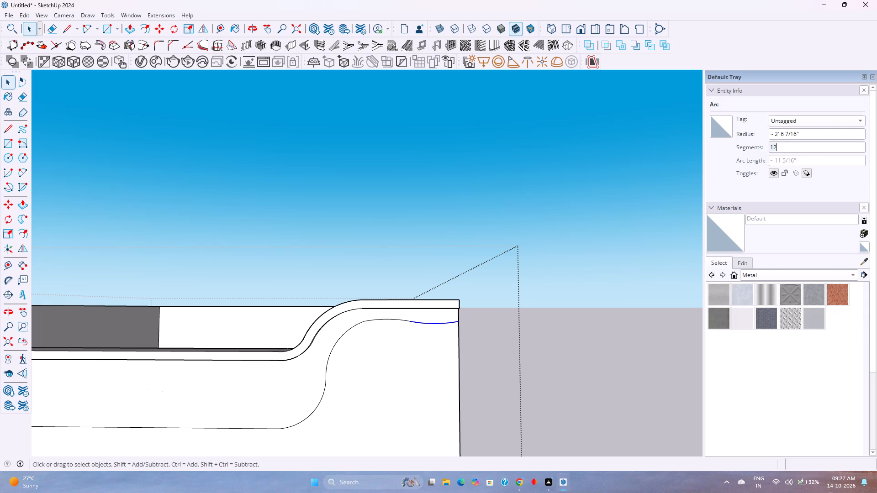
text(45)
key(Return)
key(Return)
Set the large arc rising from the wall's base near the louvred panel to 100 segments.
scroll(365, 308, down, 9)
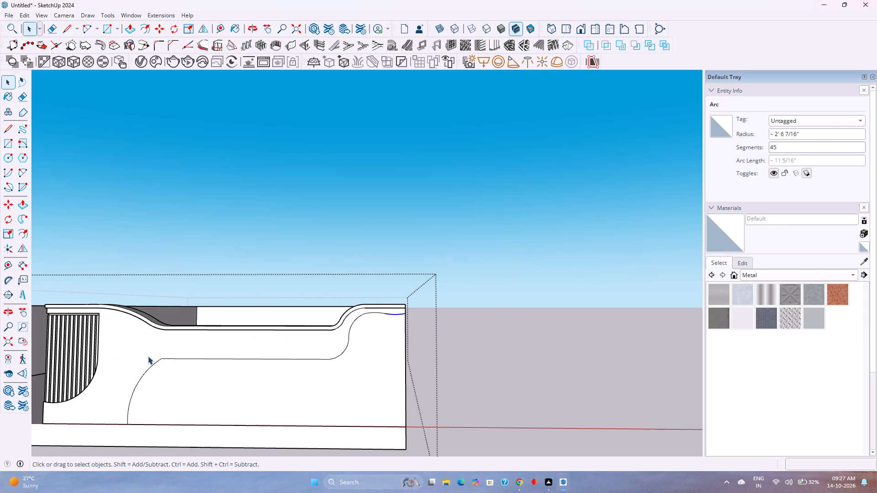
click(143, 375)
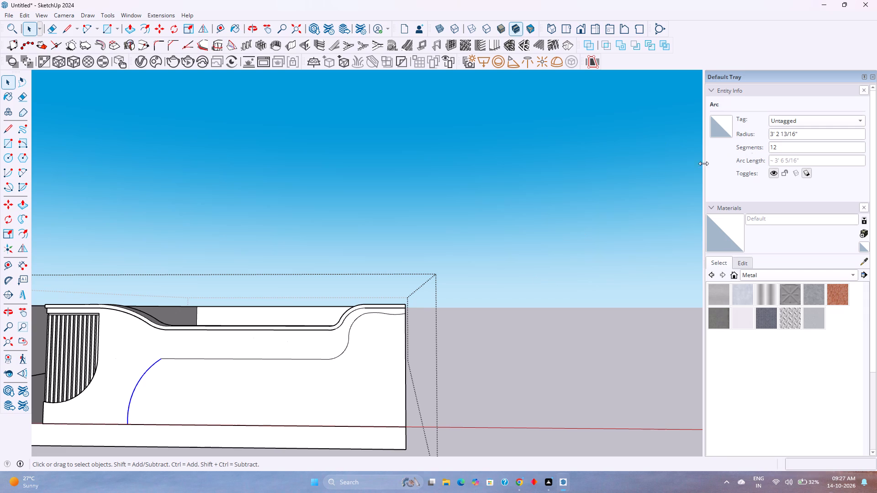
double_click(789, 148)
text(100)
key(Return)
Offset the entire outline chain, the straight line and all five arcs, by 1.5 inches toward the raised top band.
click(281, 397)
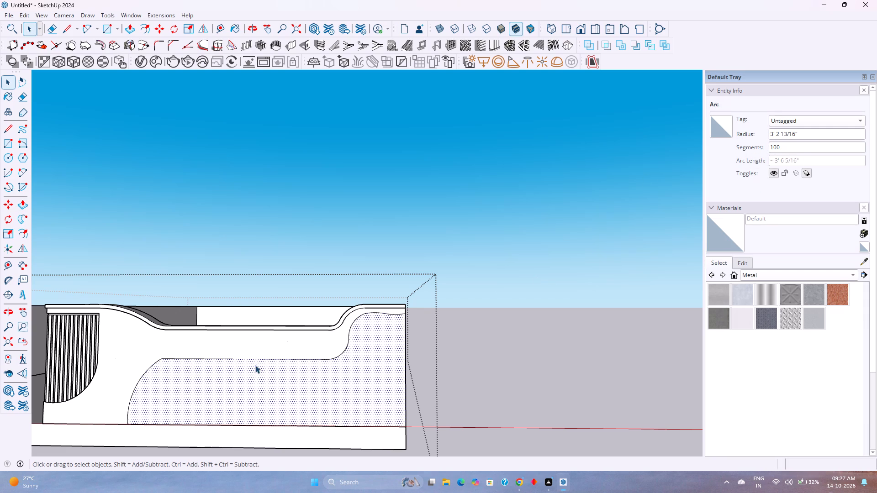
click(263, 357)
click(262, 359)
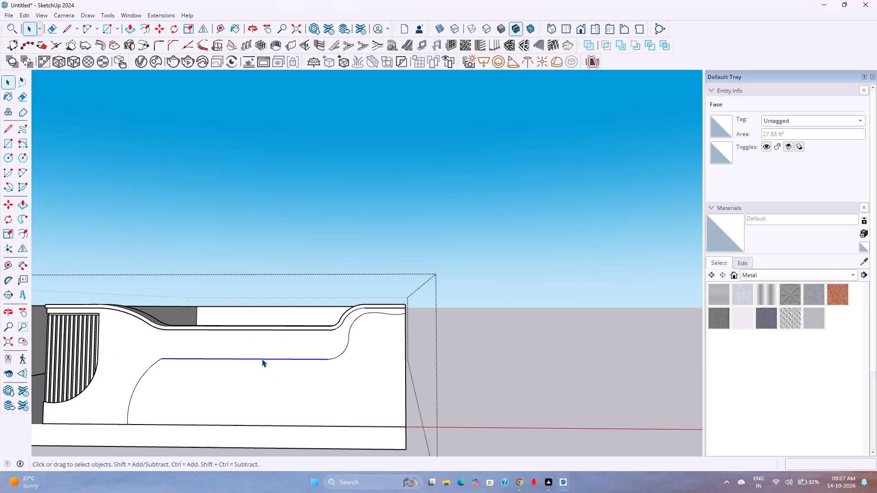
ctrl+click(147, 372)
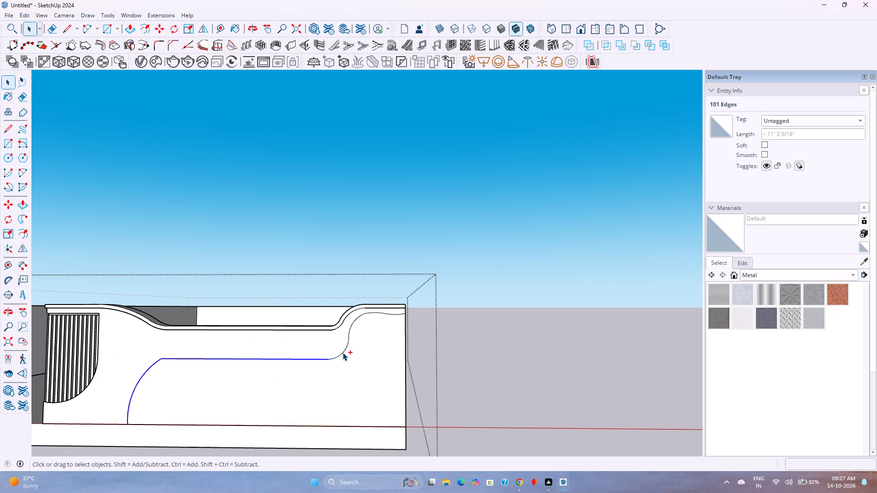
ctrl+click(343, 352)
ctrl+click(350, 329)
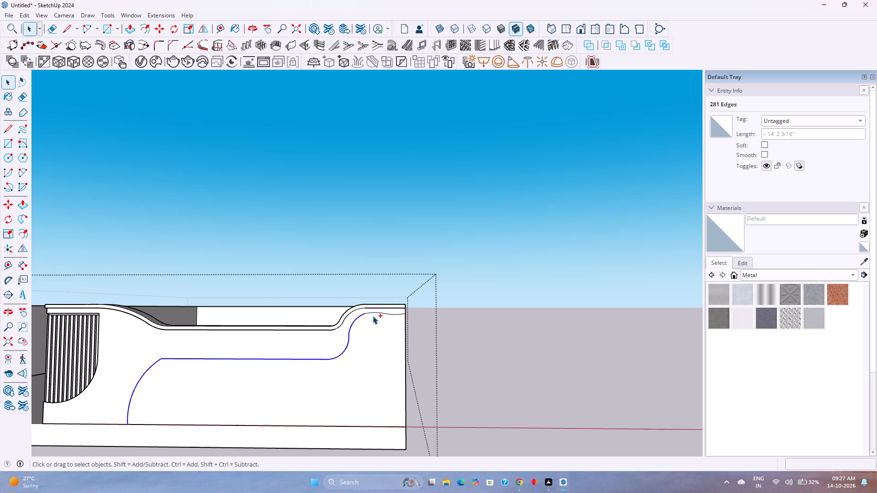
ctrl+click(381, 312)
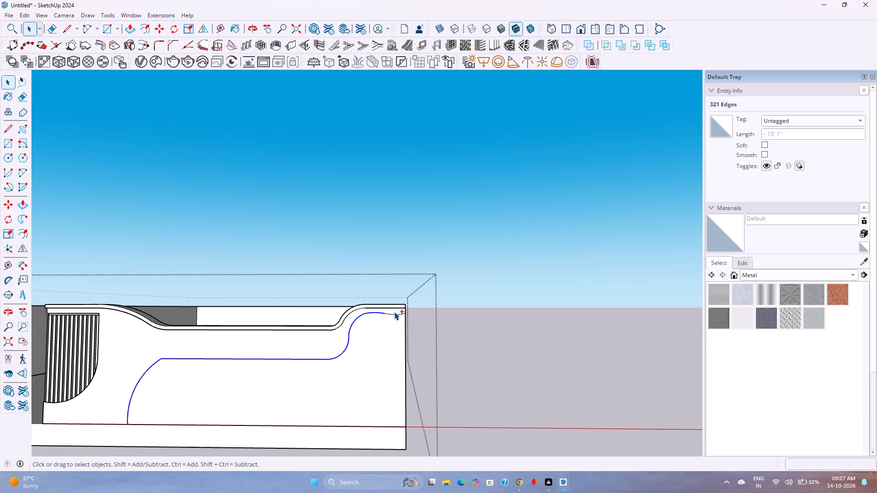
ctrl+click(394, 314)
click(149, 26)
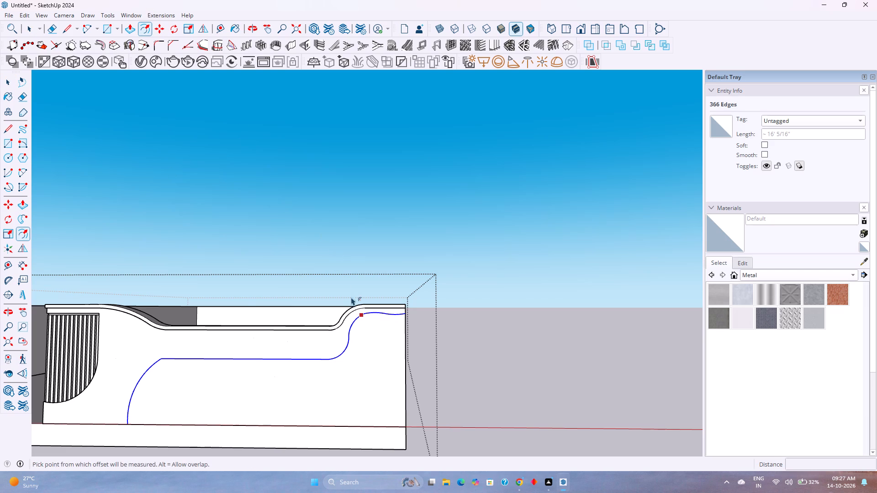
scroll(358, 318, up, 6)
click(358, 318)
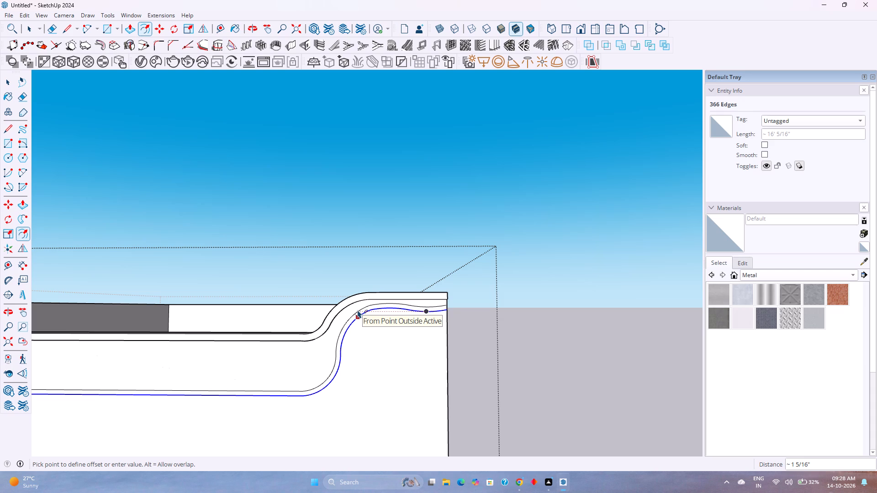
scroll(357, 309, up, 4)
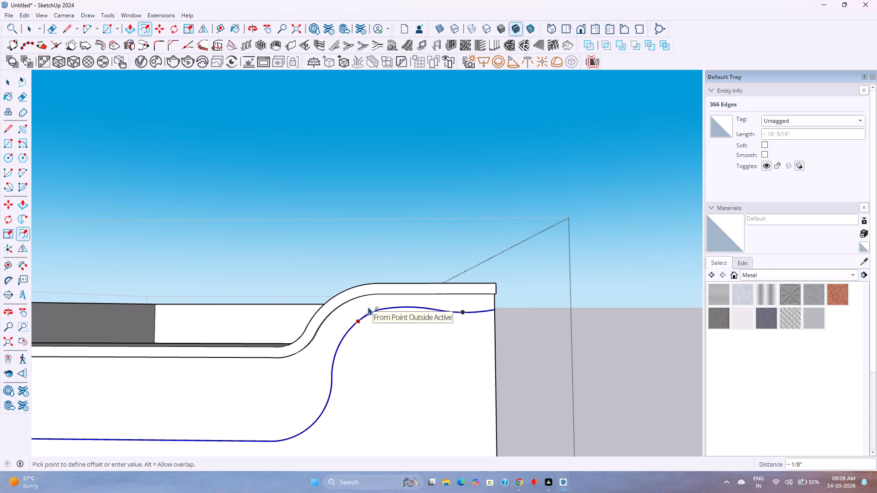
key(1)
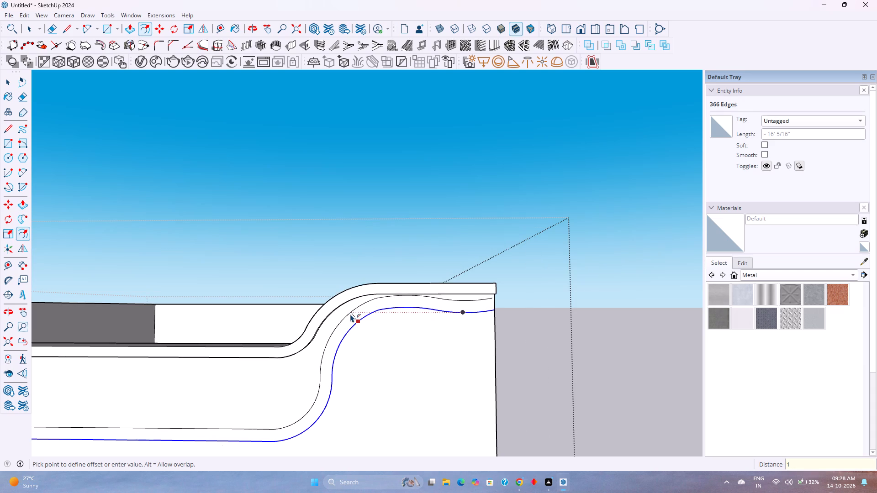
text(.5)
key(Return)
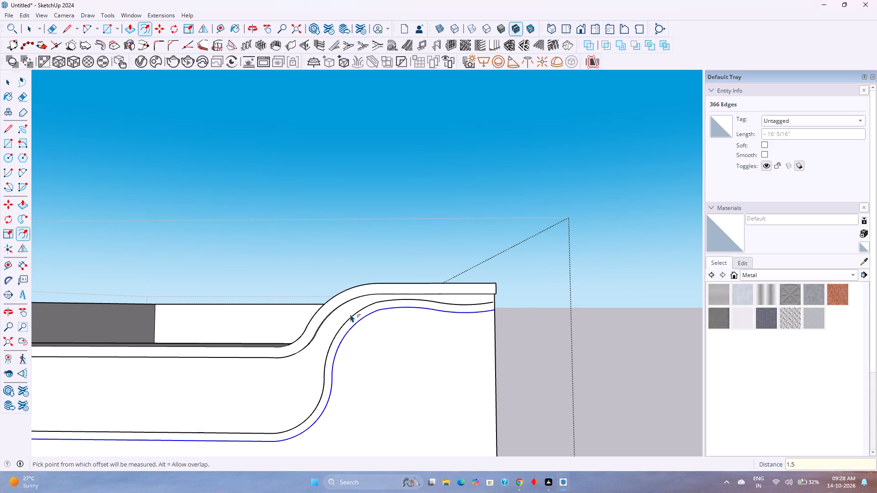
Change the outline's offset distance to 1.2 inches.
text(1.2)
key(Return)
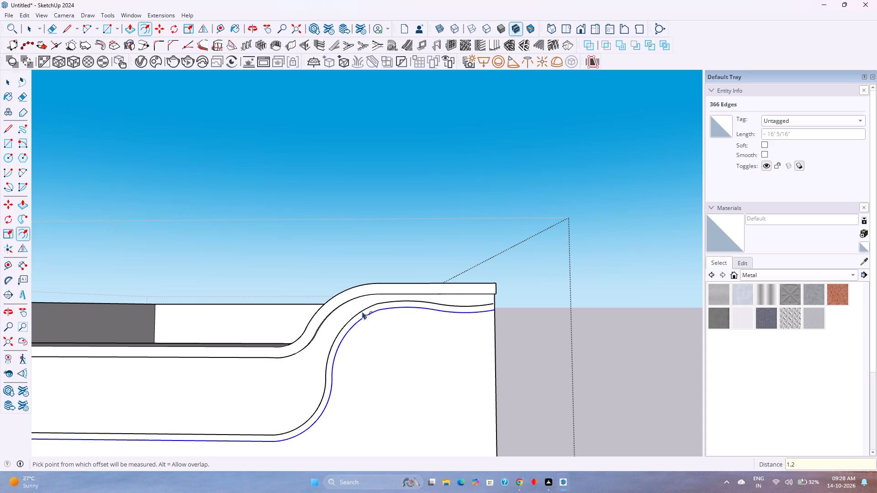
Close the strip outline with a short line from the upper offset curve's open end to the wall's end edge.
key(l)
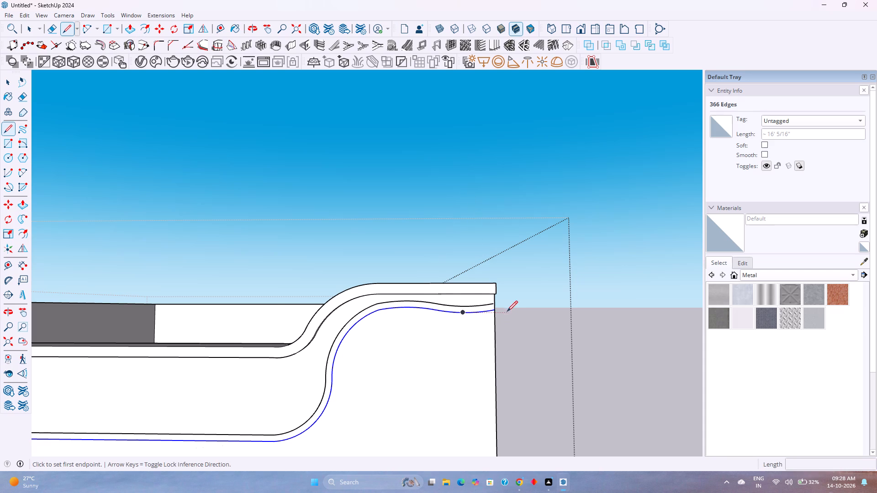
scroll(502, 309, up, 5)
scroll(488, 301, down, 3)
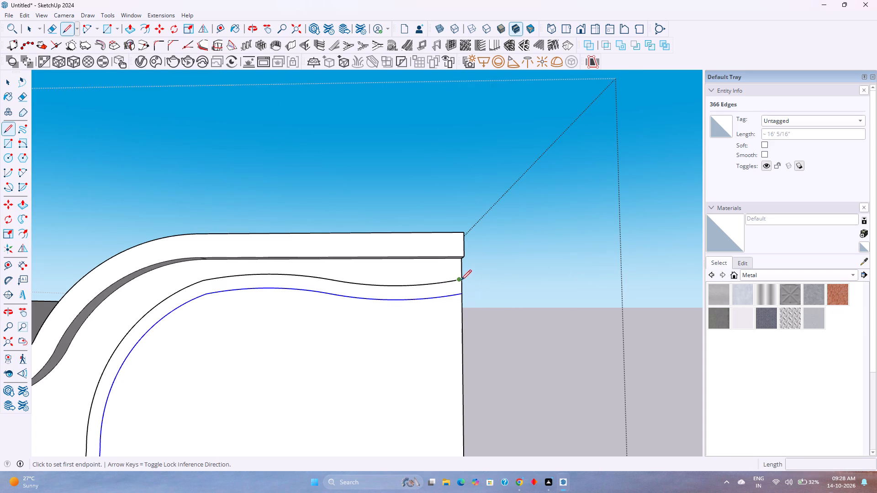
click(459, 278)
scroll(464, 277, up, 4)
scroll(464, 277, down, 2)
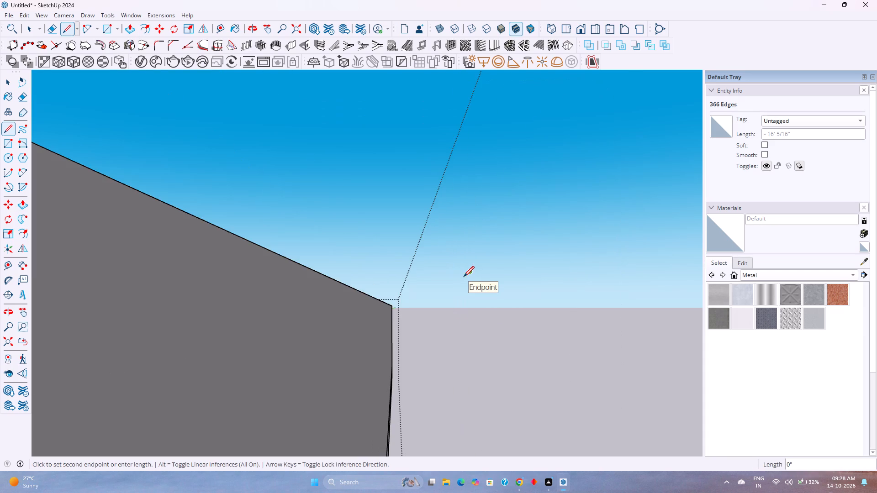
scroll(413, 298, down, 4)
scroll(401, 301, up, 4)
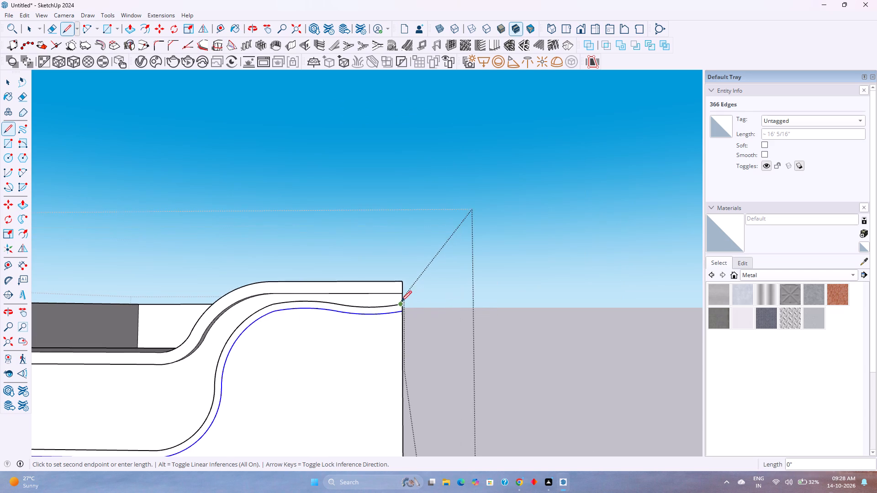
scroll(401, 301, up, 20)
scroll(401, 301, up, 6)
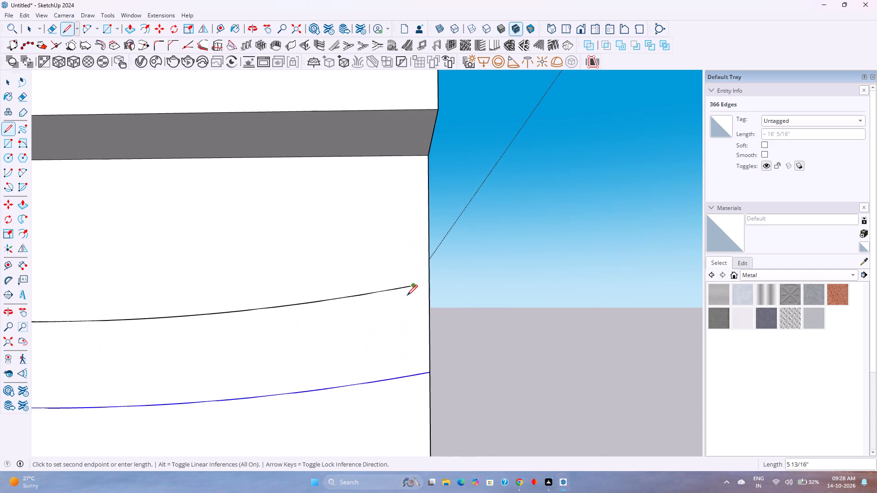
scroll(407, 295, up, 5)
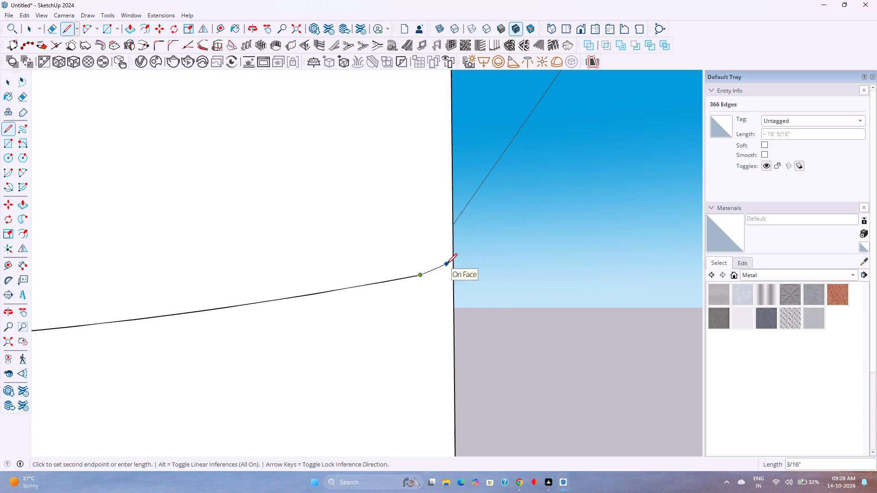
click(452, 265)
key(space)
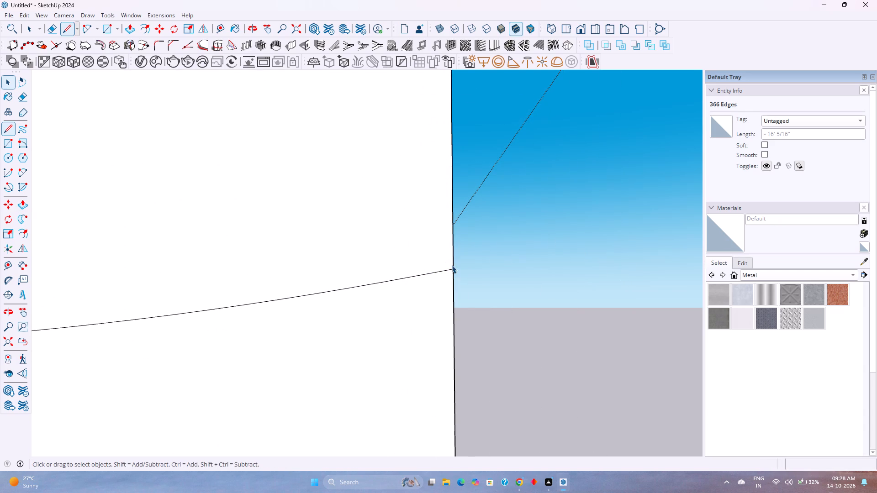
Extrude the narrow curved strip face outward from the front wall by 1.5 inches.
scroll(452, 265, down, 20)
scroll(452, 265, down, 3)
scroll(491, 313, down, 6)
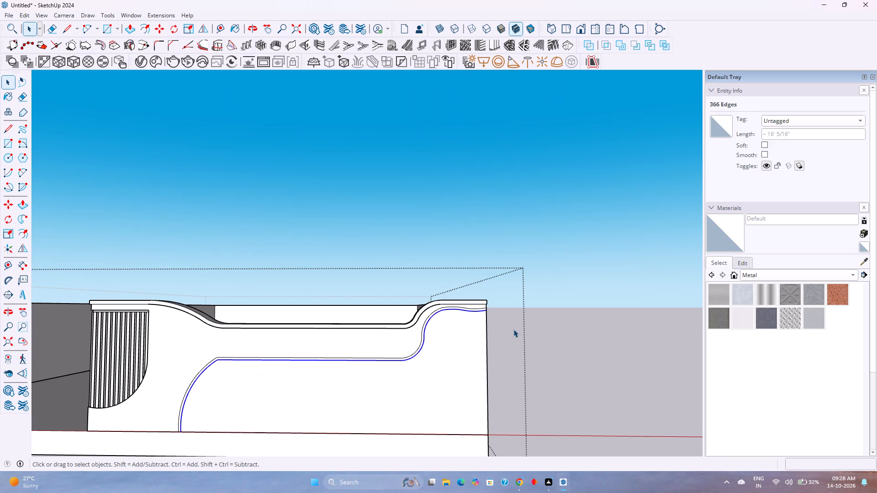
scroll(374, 347, up, 4)
scroll(458, 315, up, 3)
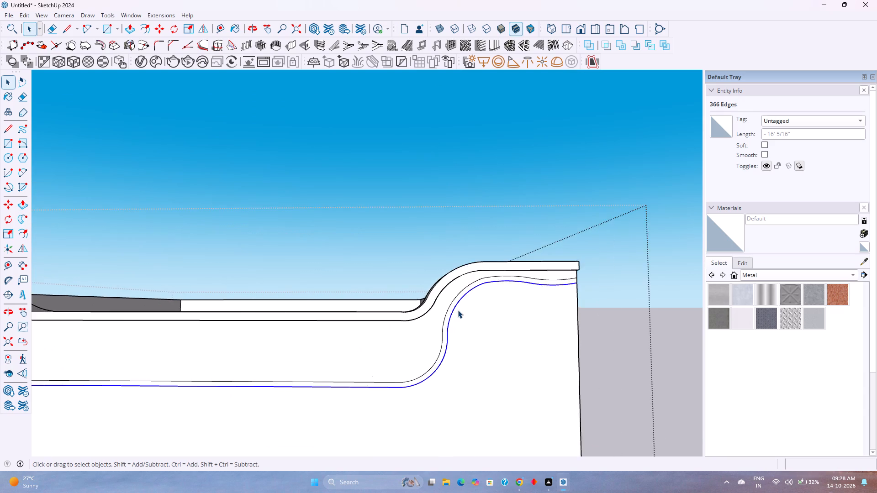
scroll(458, 310, up, 7)
middle_drag(455, 309, 252, 347)
middle_click(252, 347)
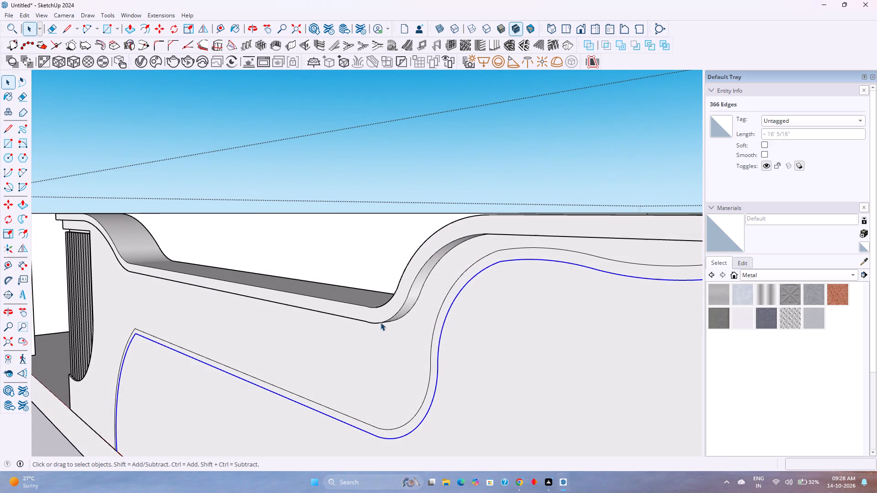
key(p)
click(458, 283)
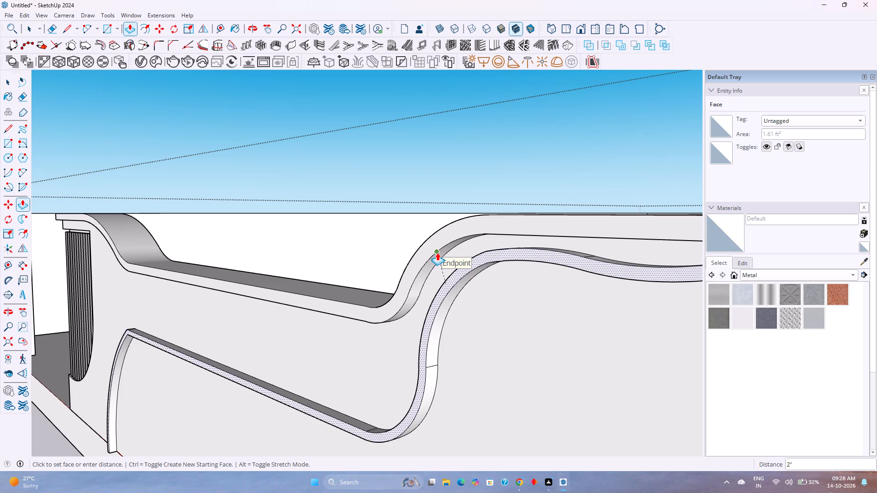
key(1)
text(.5)
key(Return)
key(space)
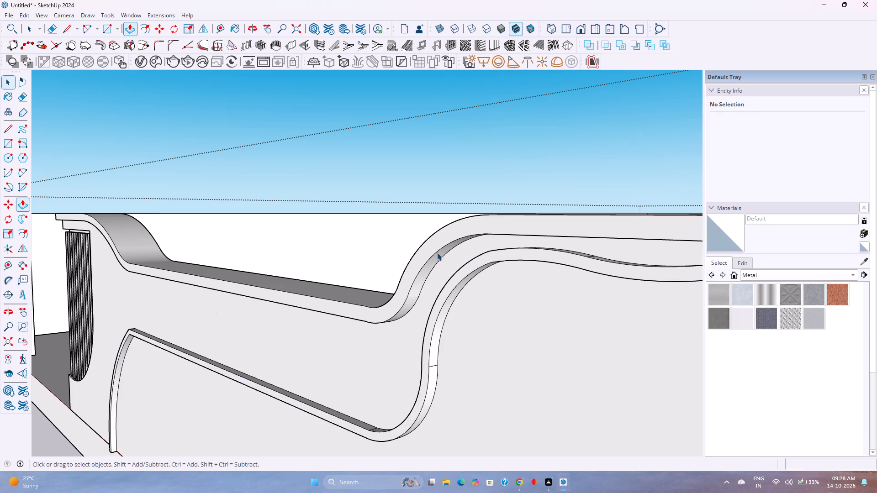
Examine the raised curved strip and the front wall from several angles.
scroll(351, 409, down, 2)
middle_drag(348, 409, 415, 323)
middle_click(418, 320)
scroll(425, 315, up, 1)
scroll(427, 315, down, 11)
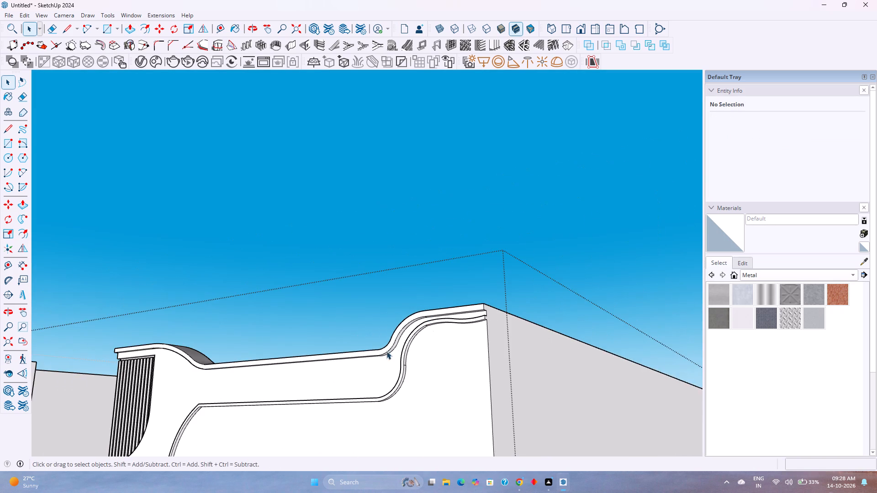
scroll(367, 365, down, 5)
shift+middle_drag(352, 377, 413, 320)
middle_drag(405, 371, 501, 410)
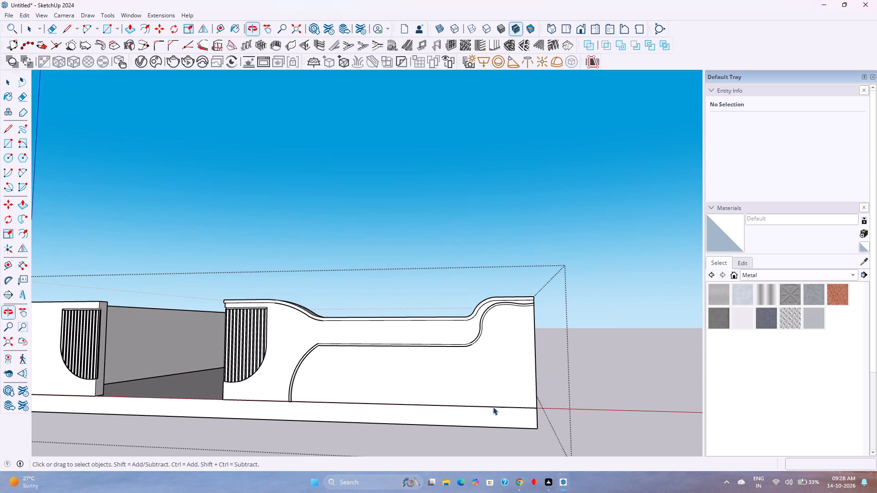
scroll(432, 388, up, 2)
middle_drag(431, 388, 327, 434)
scroll(539, 368, up, 1)
middle_drag(539, 368, 481, 403)
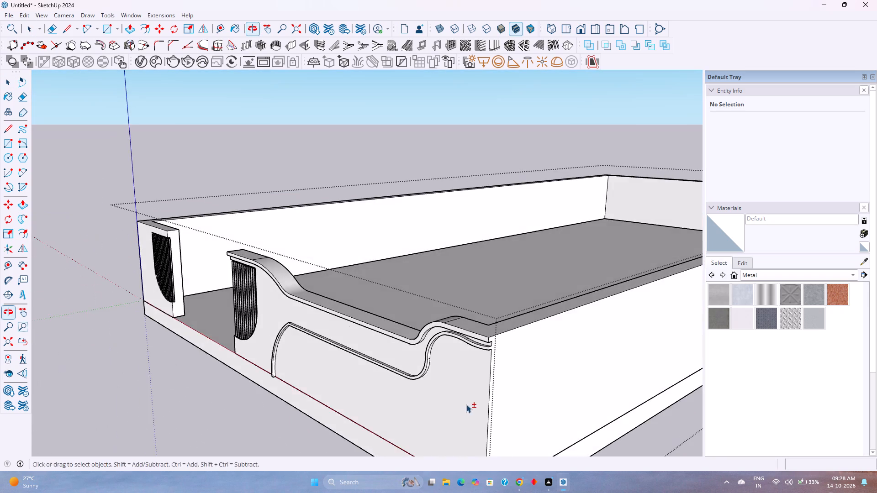
shift+middle_drag(460, 406, 441, 364)
shift+middle_click(441, 364)
scroll(382, 383, up, 4)
shift+middle_drag(382, 387, 339, 373)
middle_drag(329, 378, 351, 365)
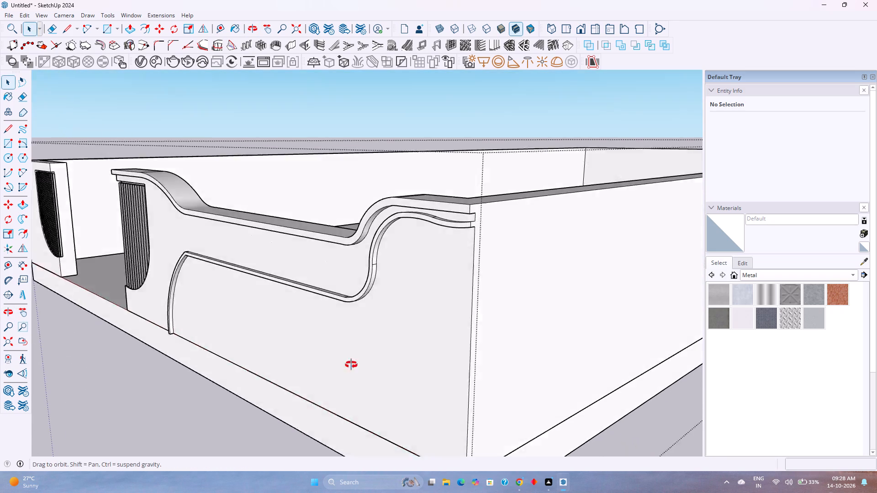
middle_drag(351, 365, 384, 331)
middle_click(385, 331)
scroll(390, 386, down, 2)
middle_drag(390, 387, 397, 350)
middle_click(397, 350)
shift+middle_drag(378, 366, 417, 321)
shift+middle_click(418, 320)
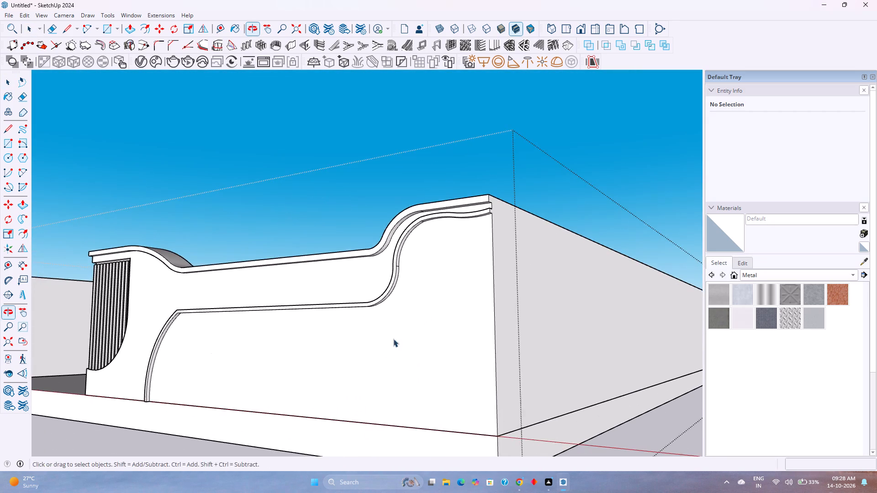
Copy the front wall's bottom edge, between the curved strip and the wall's end, straight up by 1 foot.
middle_drag(383, 346, 302, 410)
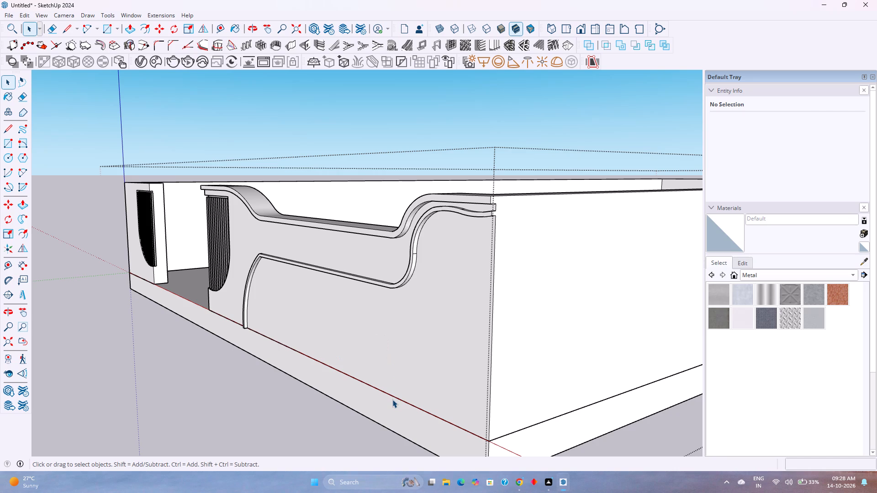
click(399, 397)
click(399, 399)
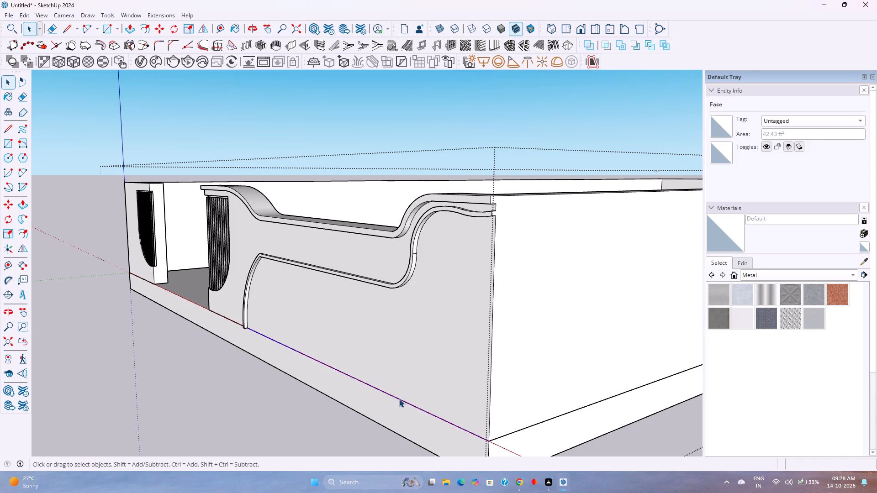
key(m)
click(490, 443)
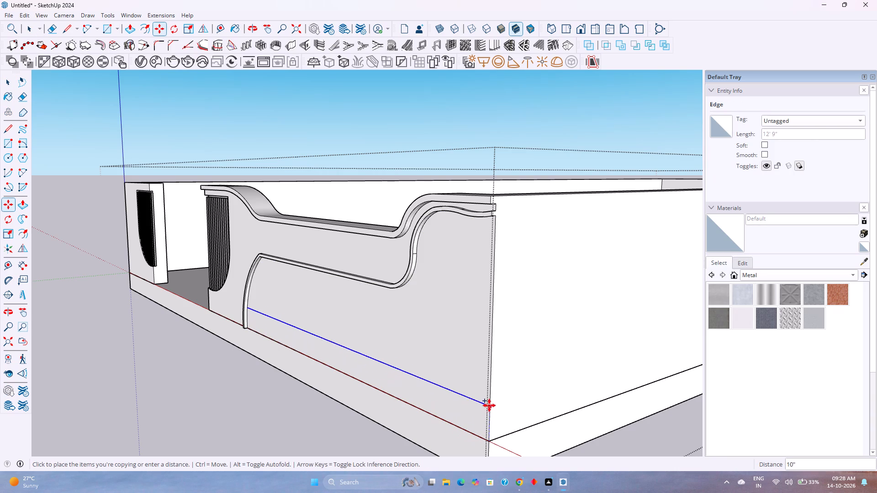
click(489, 398)
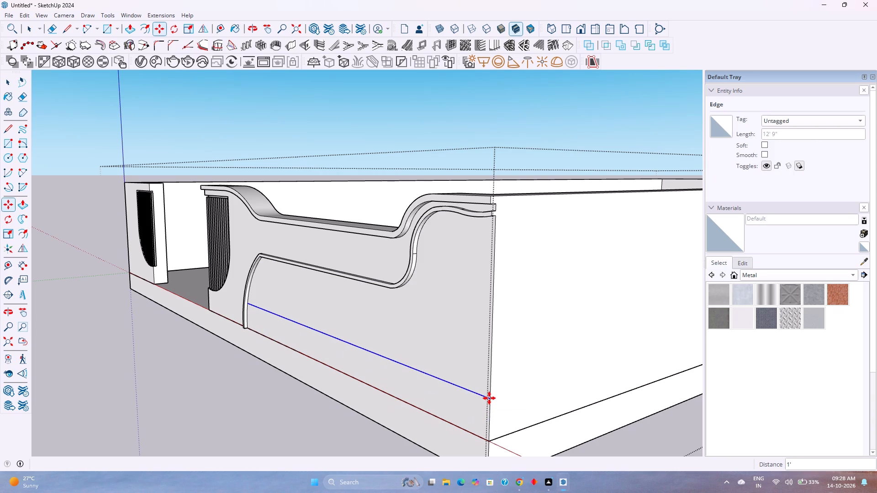
Pull the new lower band of the front wall out 1 1/2 inches to the strip's face, plus another 10 inches.
key(p)
click(467, 410)
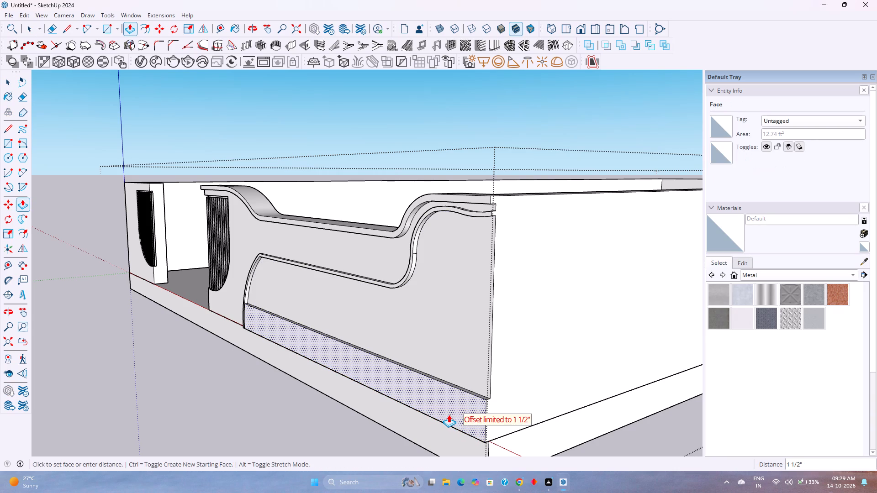
click(449, 414)
click(448, 409)
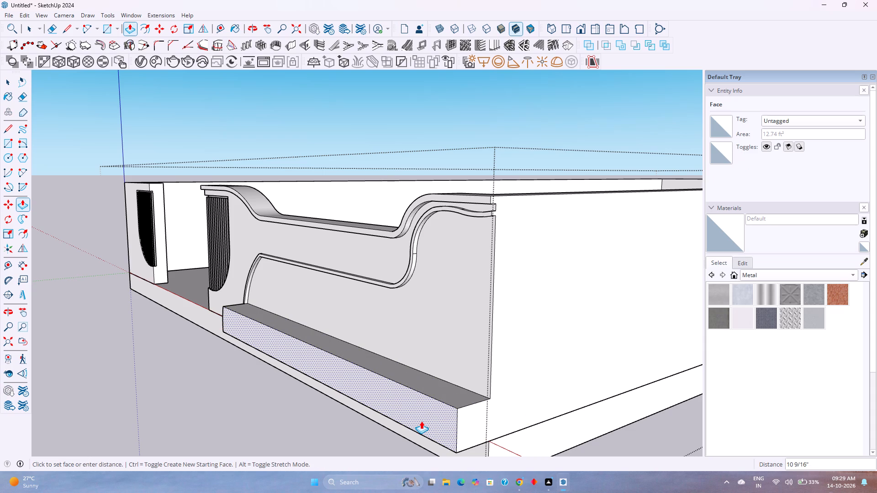
key(1)
key(BackSpace)
text(10)
key(Return)
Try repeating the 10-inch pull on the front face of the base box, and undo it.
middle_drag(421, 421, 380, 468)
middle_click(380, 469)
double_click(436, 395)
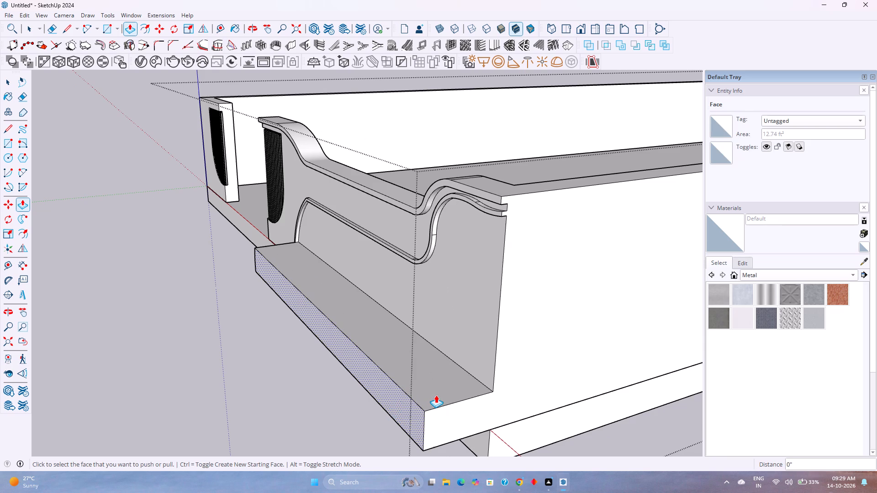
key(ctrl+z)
Pull the front face of the base box out by a further 2 inches.
click(436, 395)
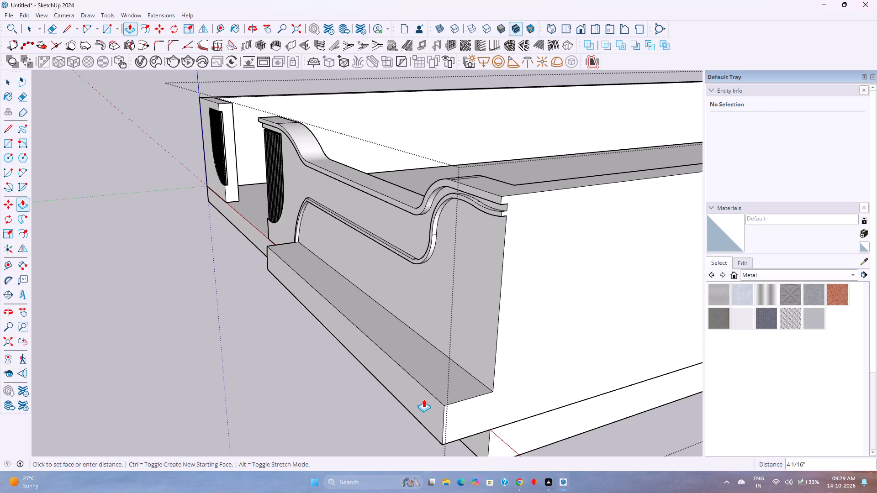
key(2)
key(Return)
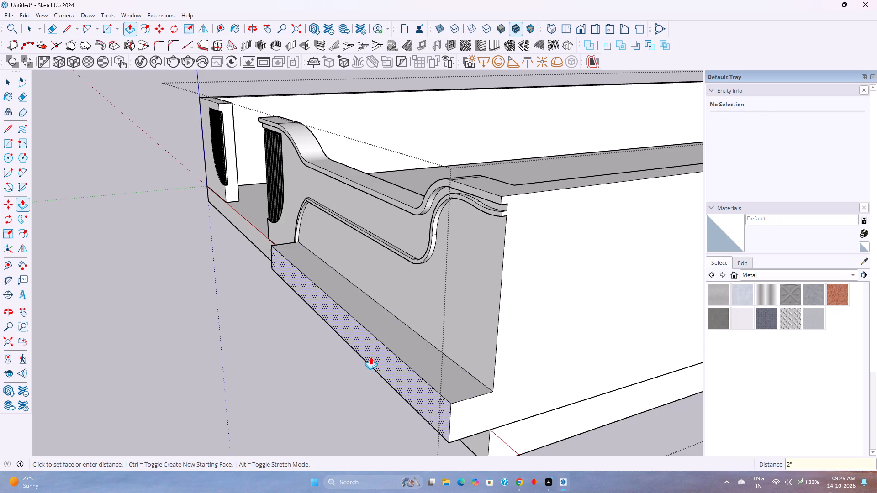
Offset the outline of the base box's top face inward by 1.5 inches.
scroll(368, 356, down, 4)
middle_drag(367, 356, 414, 425)
middle_click(414, 425)
middle_click(414, 425)
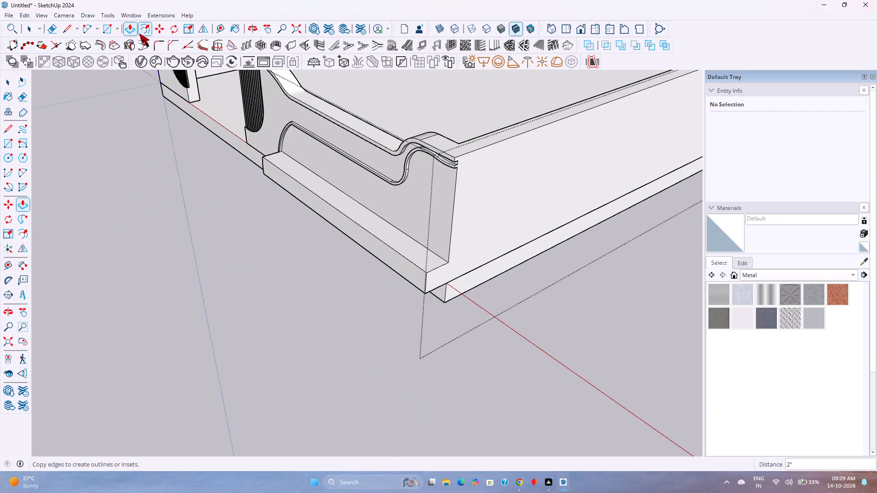
click(143, 31)
click(282, 160)
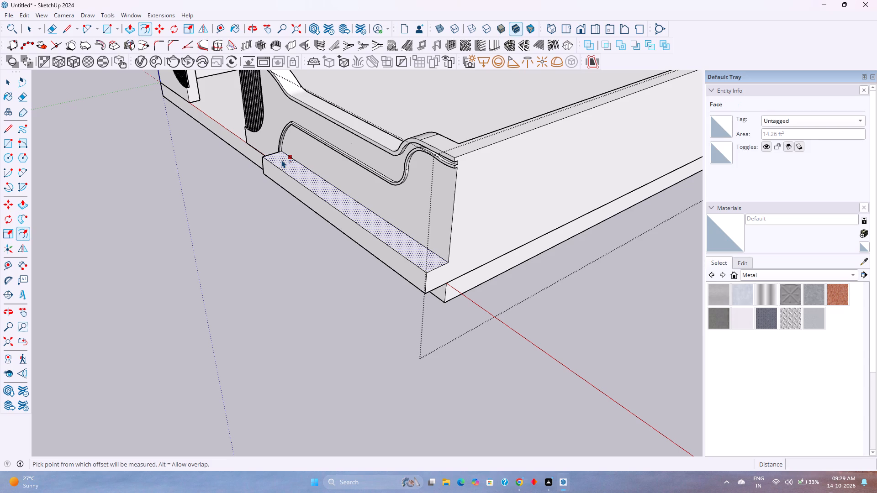
scroll(287, 161, up, 13)
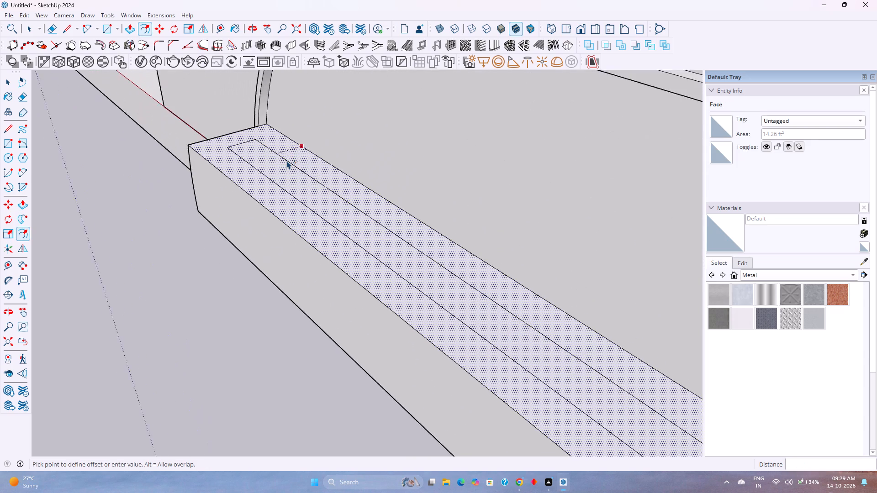
scroll(287, 161, up, 7)
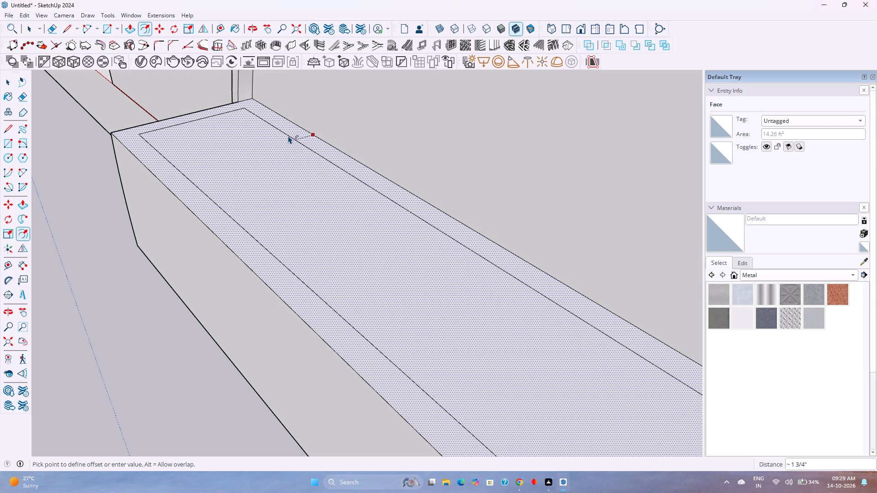
text(1.5)
key(Return)
key(space)
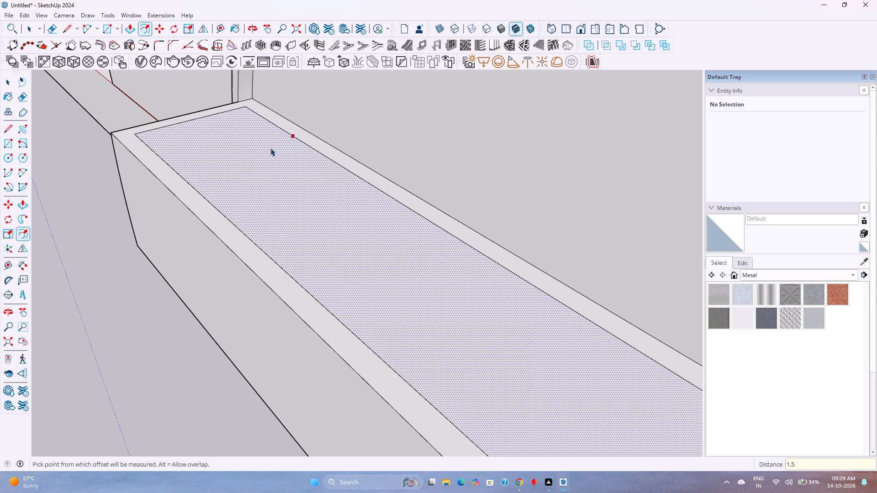
Push the inner face of the base box's top down 10 inches to hollow out the trough.
scroll(262, 144, down, 5)
key(p)
click(269, 175)
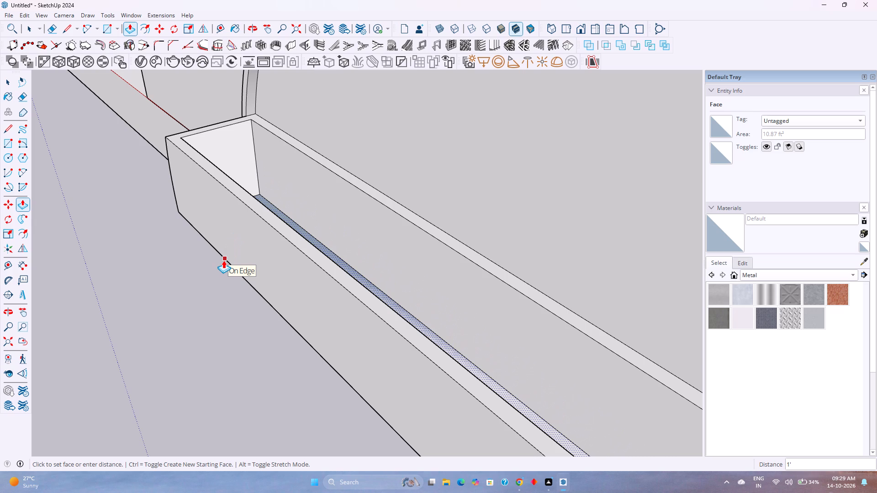
text(11)
key(BackSpace)
key(0)
key(Return)
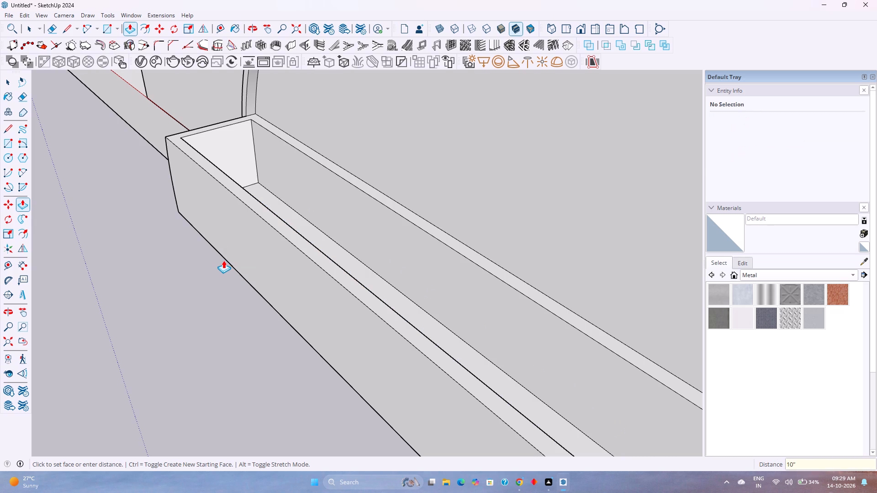
key(space)
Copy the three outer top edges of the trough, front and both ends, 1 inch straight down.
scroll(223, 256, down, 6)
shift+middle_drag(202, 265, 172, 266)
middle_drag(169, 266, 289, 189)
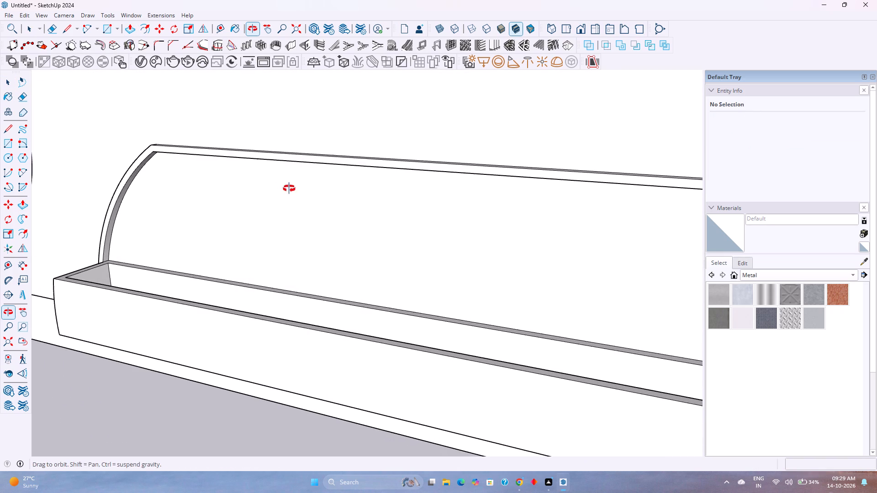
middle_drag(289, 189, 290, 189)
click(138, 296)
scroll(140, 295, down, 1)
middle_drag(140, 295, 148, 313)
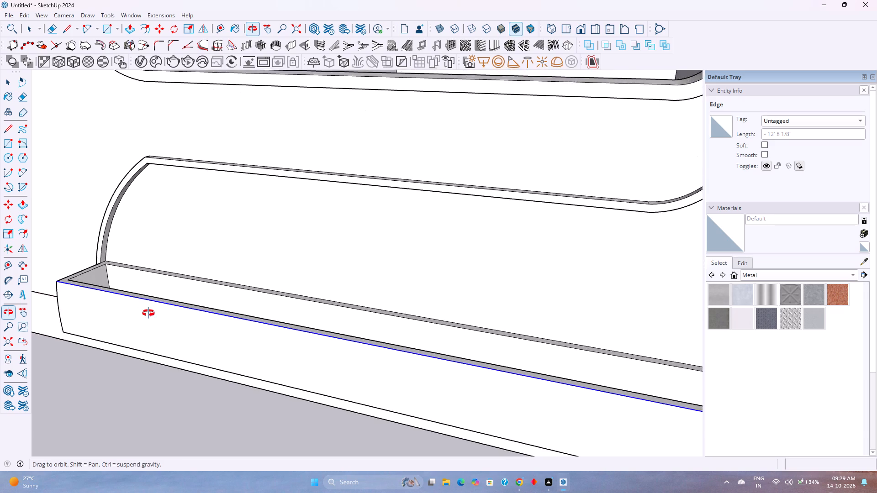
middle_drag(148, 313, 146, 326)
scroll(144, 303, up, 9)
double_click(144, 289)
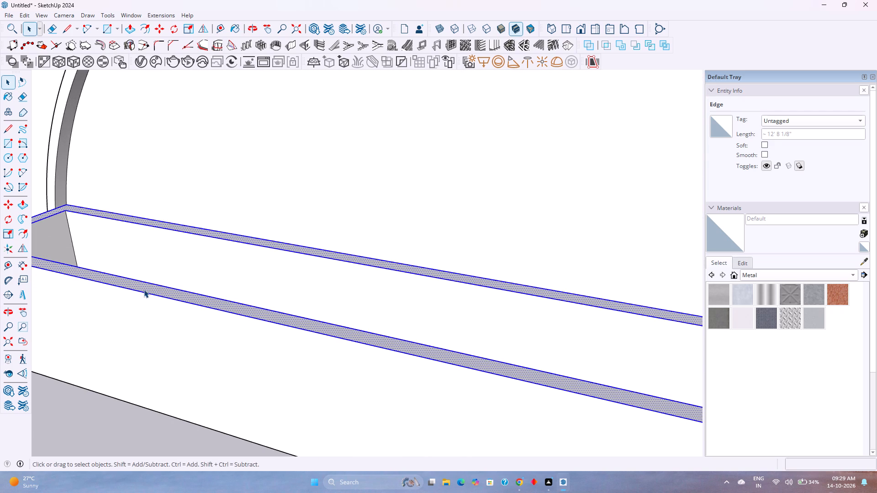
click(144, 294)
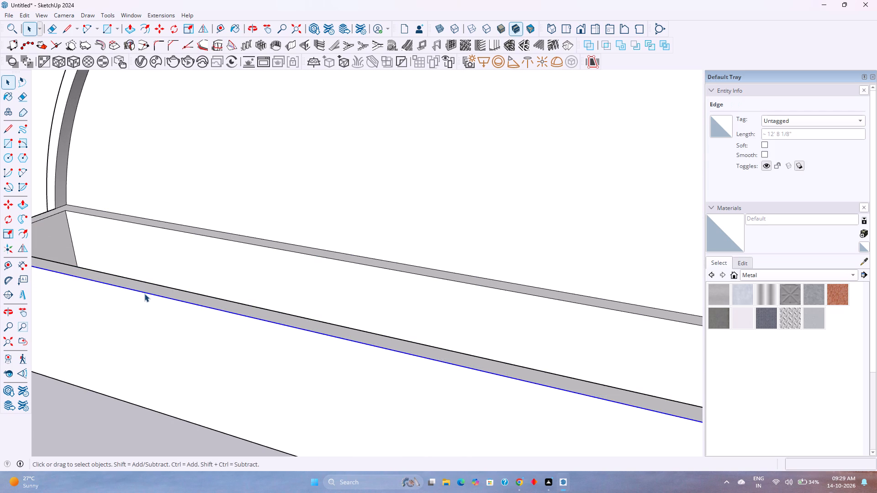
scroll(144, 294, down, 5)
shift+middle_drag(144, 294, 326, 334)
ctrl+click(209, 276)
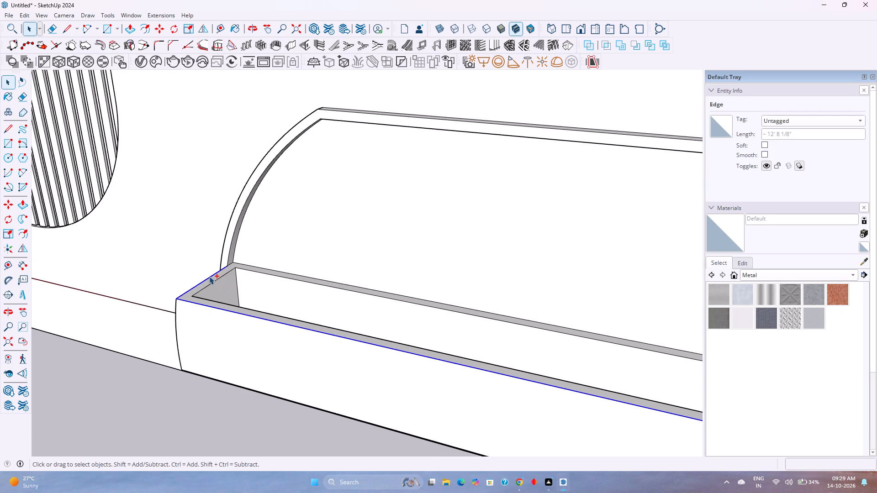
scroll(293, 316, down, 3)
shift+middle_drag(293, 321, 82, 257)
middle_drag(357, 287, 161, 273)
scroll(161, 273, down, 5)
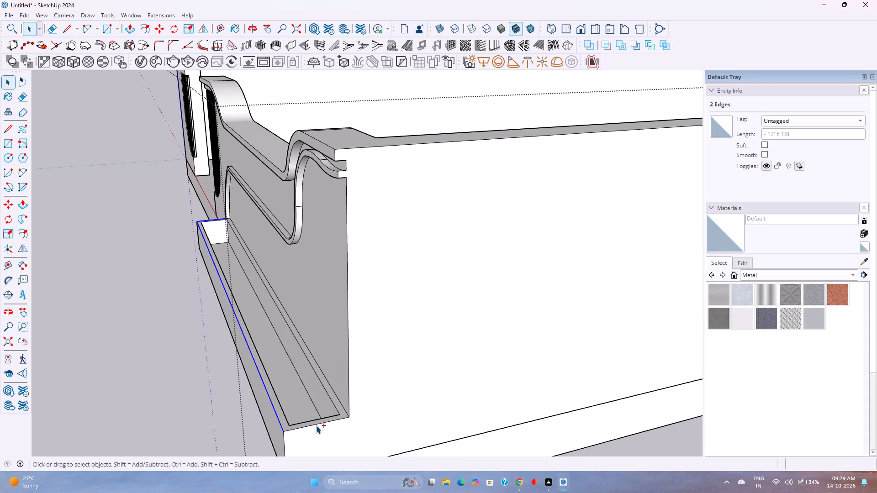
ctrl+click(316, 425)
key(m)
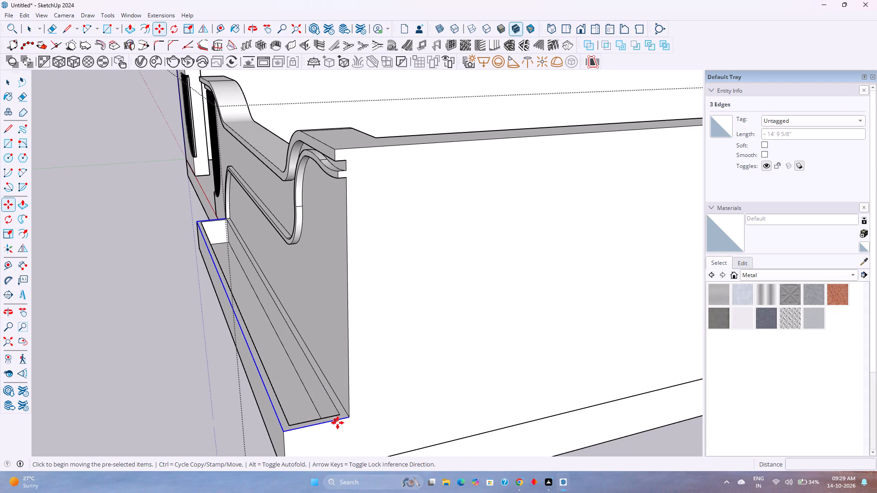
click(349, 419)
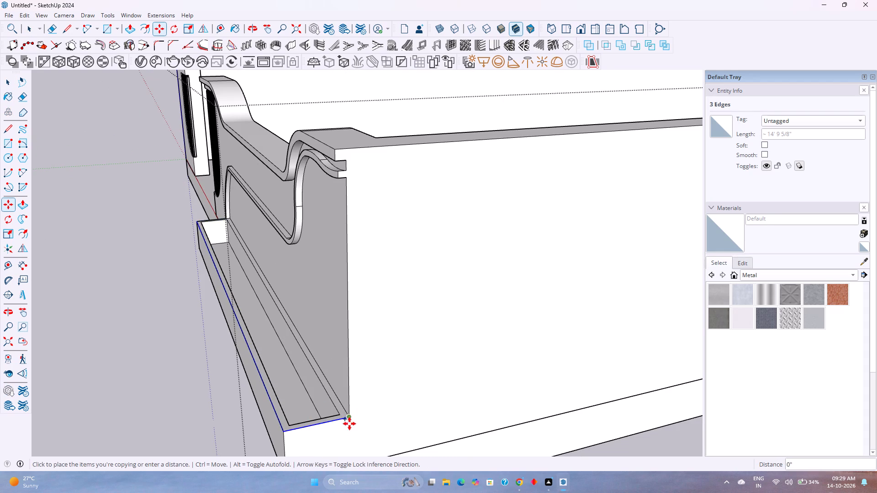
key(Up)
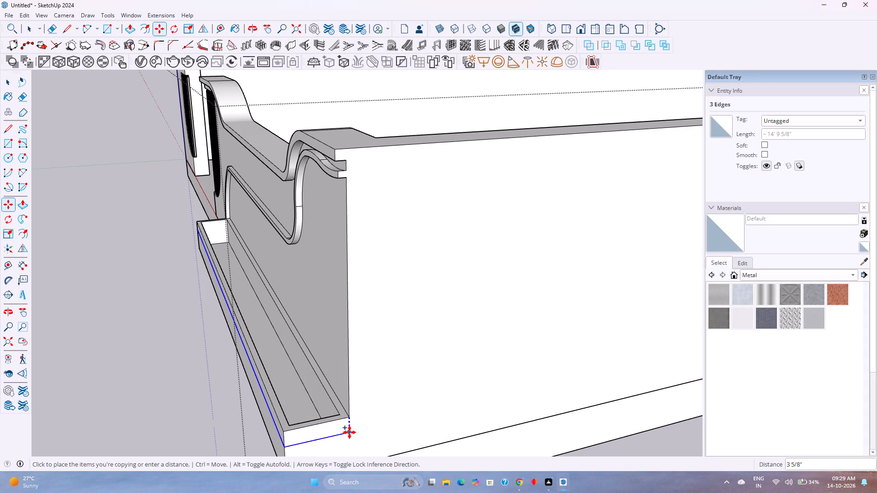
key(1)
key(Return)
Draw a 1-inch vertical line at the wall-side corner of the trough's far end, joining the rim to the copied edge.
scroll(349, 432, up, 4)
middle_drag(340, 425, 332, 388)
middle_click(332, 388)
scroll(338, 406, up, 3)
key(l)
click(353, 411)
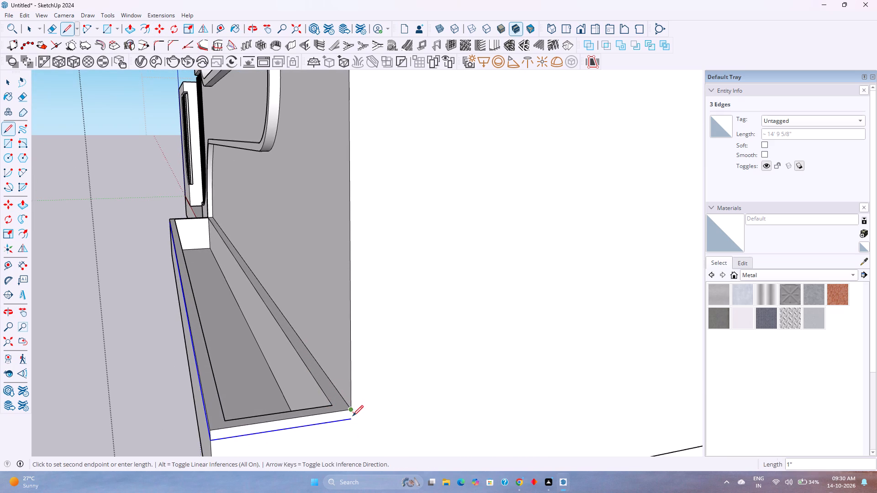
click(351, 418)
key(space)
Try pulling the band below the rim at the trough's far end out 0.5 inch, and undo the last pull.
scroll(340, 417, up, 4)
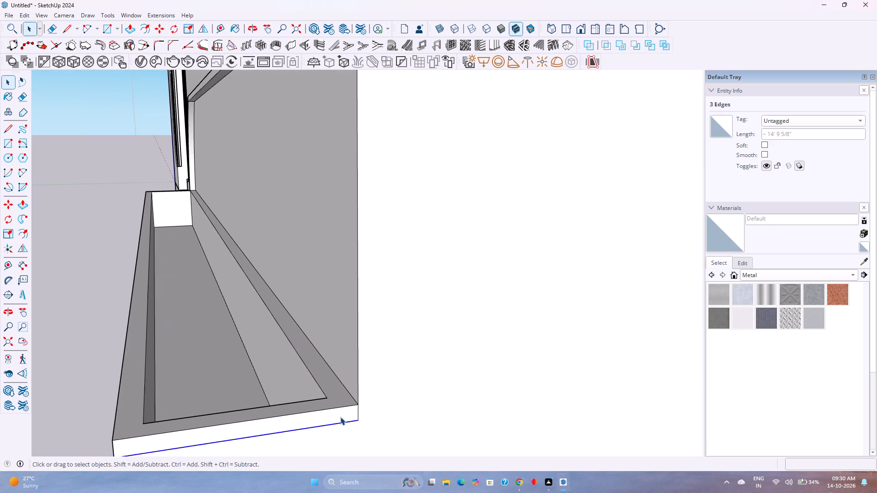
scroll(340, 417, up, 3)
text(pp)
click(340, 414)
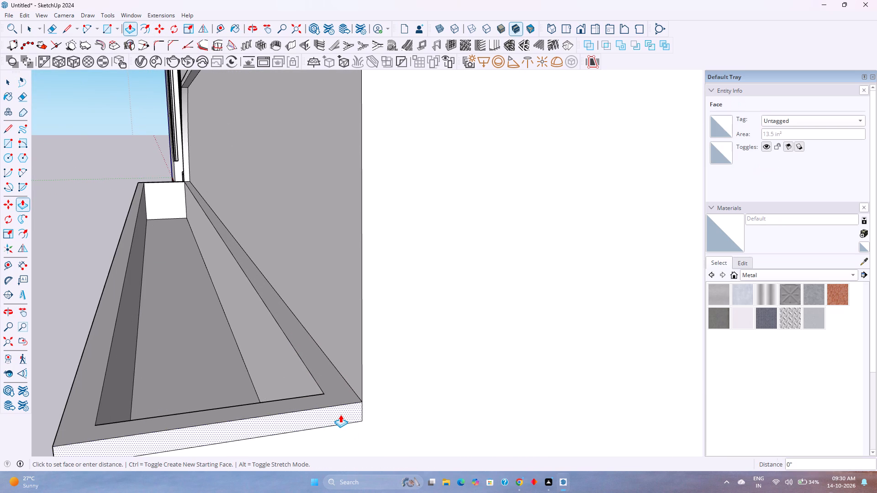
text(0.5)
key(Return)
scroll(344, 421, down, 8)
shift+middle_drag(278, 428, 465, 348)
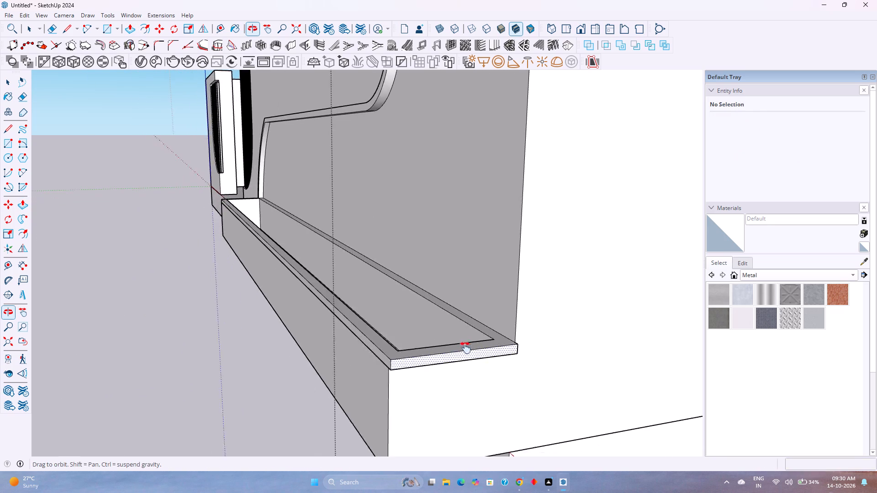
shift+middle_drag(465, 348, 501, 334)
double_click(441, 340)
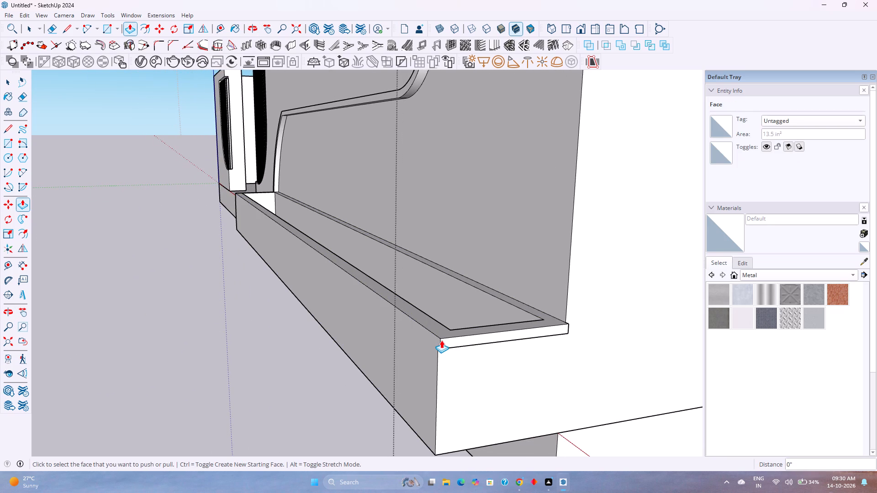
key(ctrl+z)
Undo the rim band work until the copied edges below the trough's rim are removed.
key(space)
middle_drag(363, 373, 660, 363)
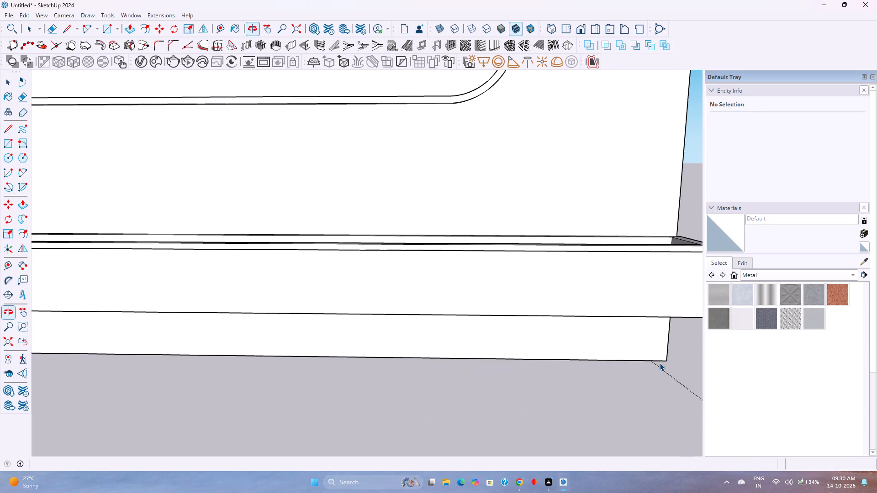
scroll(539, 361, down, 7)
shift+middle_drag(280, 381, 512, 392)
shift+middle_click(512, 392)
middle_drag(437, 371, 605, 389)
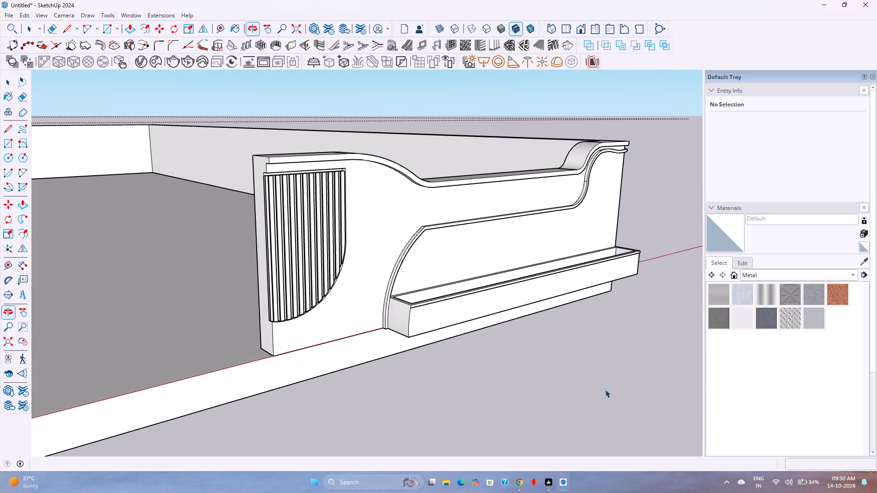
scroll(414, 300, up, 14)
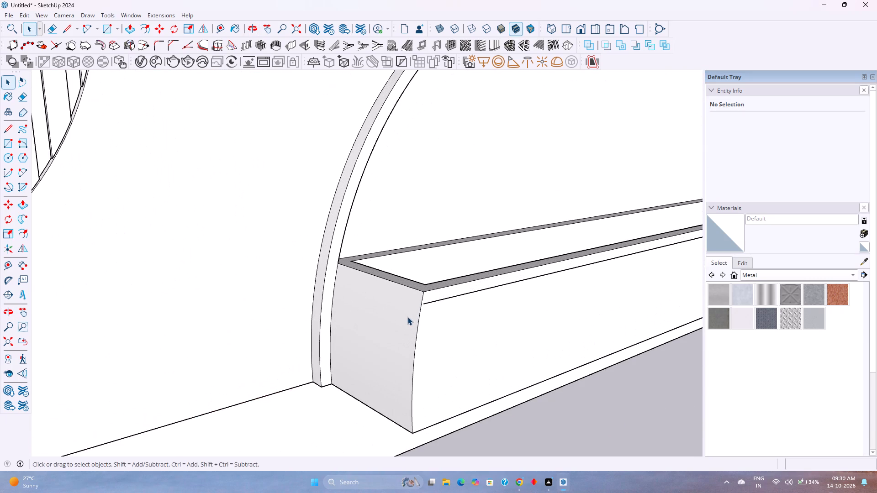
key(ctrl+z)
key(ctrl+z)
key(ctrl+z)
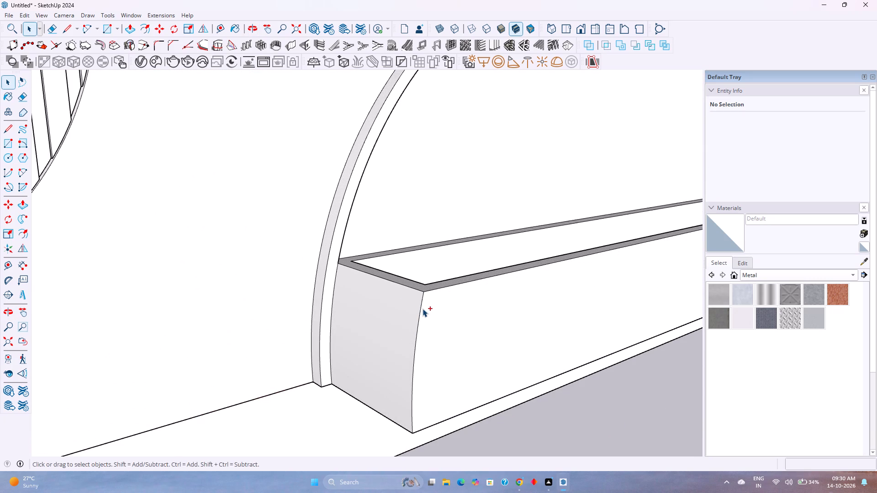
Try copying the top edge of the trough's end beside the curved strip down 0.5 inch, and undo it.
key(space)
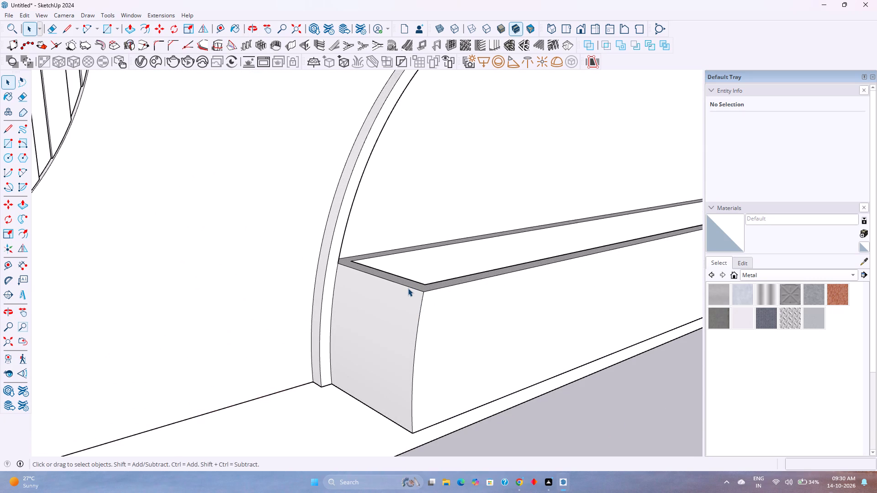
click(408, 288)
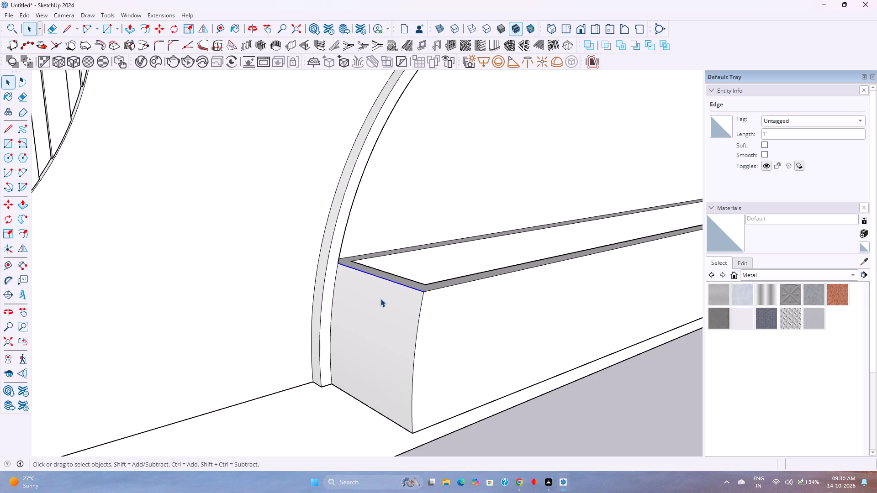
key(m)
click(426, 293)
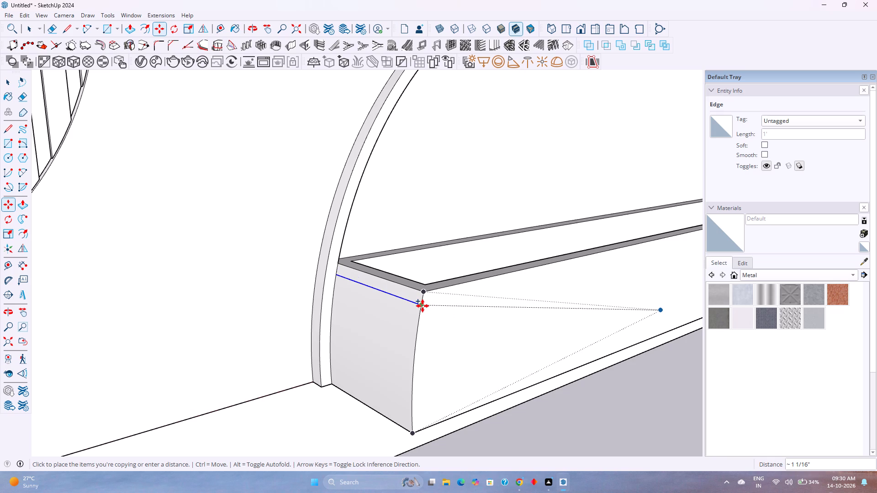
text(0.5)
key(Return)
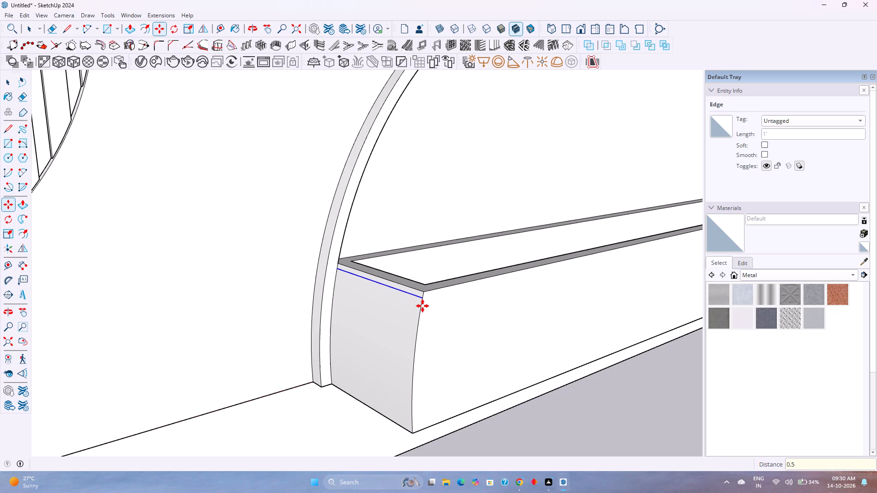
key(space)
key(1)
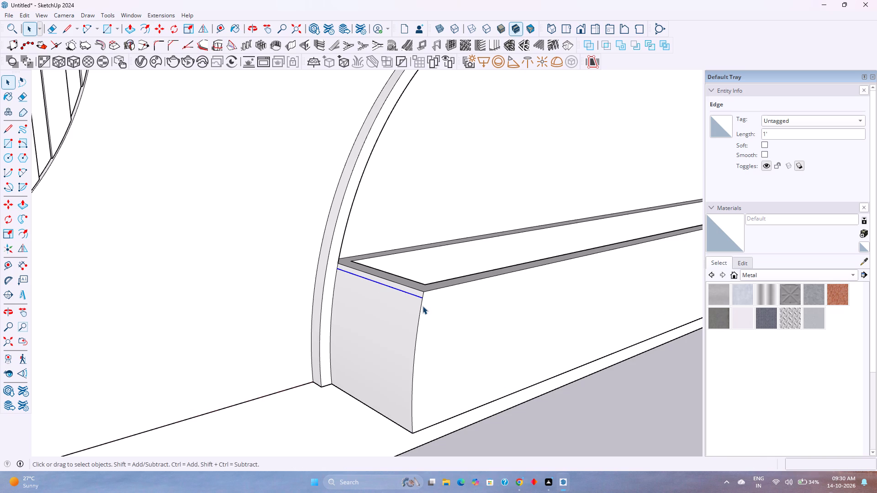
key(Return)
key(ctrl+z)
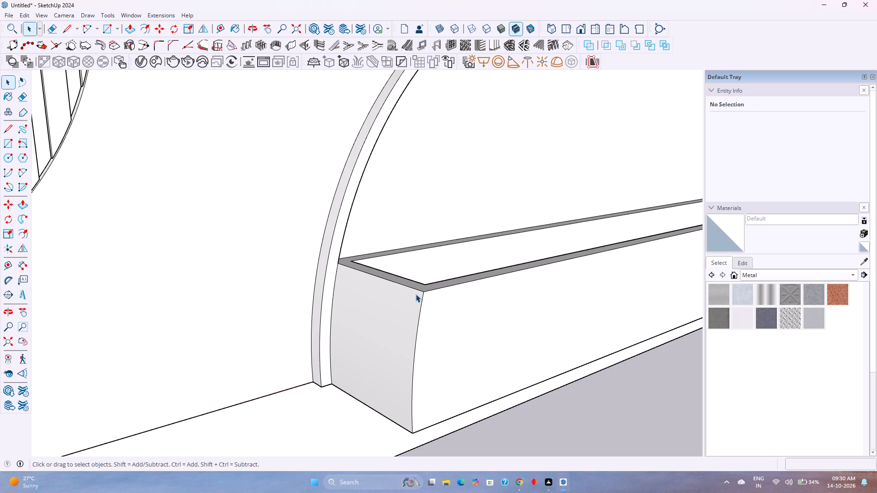
Copy the top edge of the trough's end beside the curved strip 1 inch down the end face.
click(412, 288)
key(m)
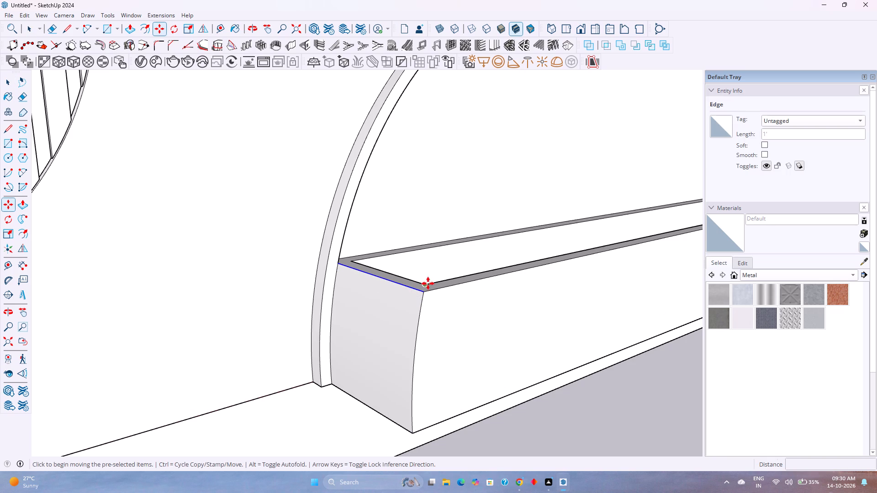
click(425, 294)
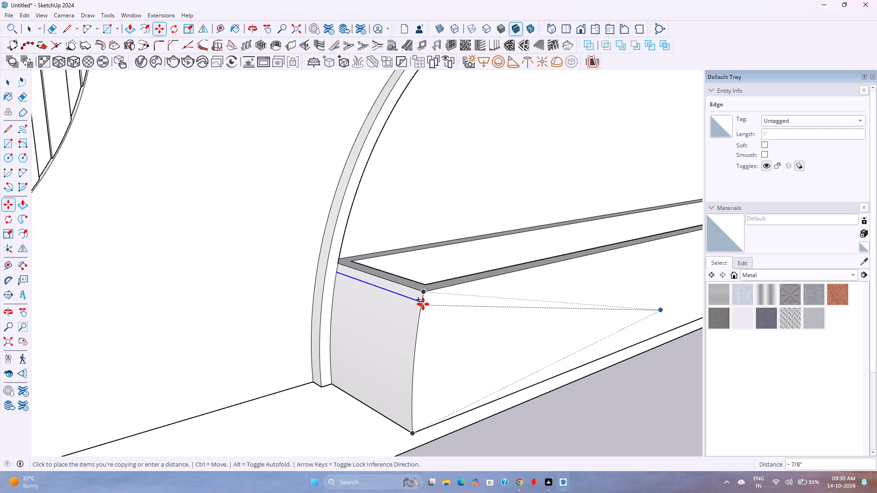
key(1)
key(Return)
middle_drag(425, 309, 380, 309)
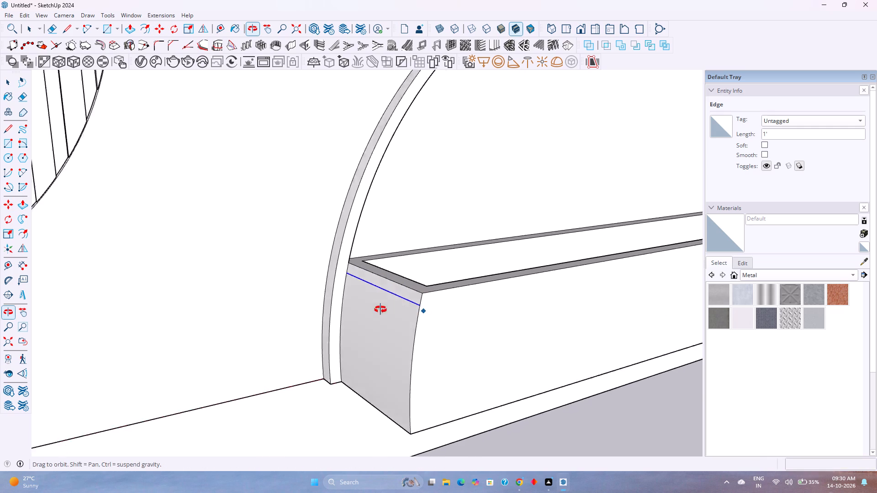
middle_drag(380, 309, 336, 309)
middle_click(335, 309)
Copy the trough's long front top edge 1 inch straight down the front face.
key(space)
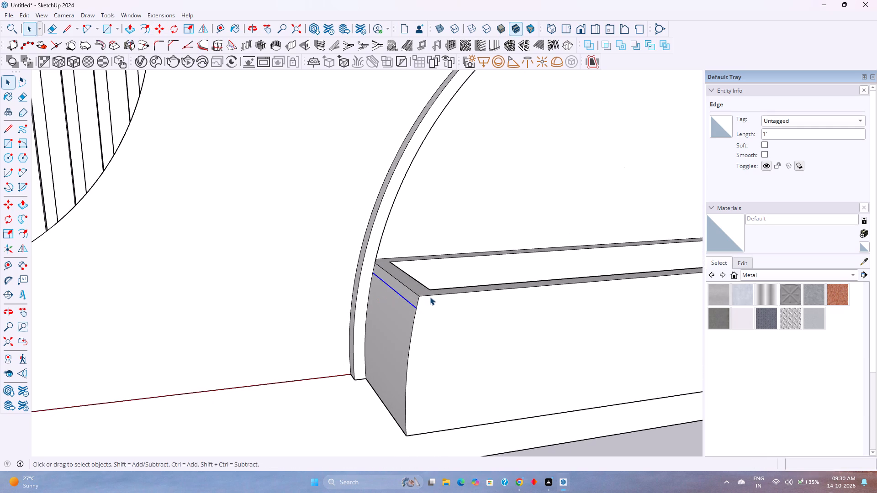
click(430, 296)
key(m)
click(430, 296)
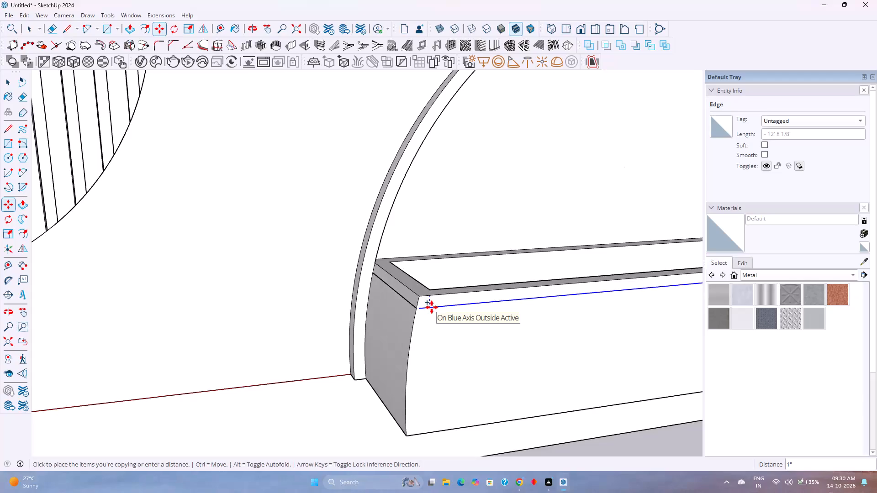
key(1)
key(Return)
Draw a short line closing the gap between the copied front edge and the copied end edge at the trough's corner.
key(l)
scroll(412, 311, up, 15)
click(447, 290)
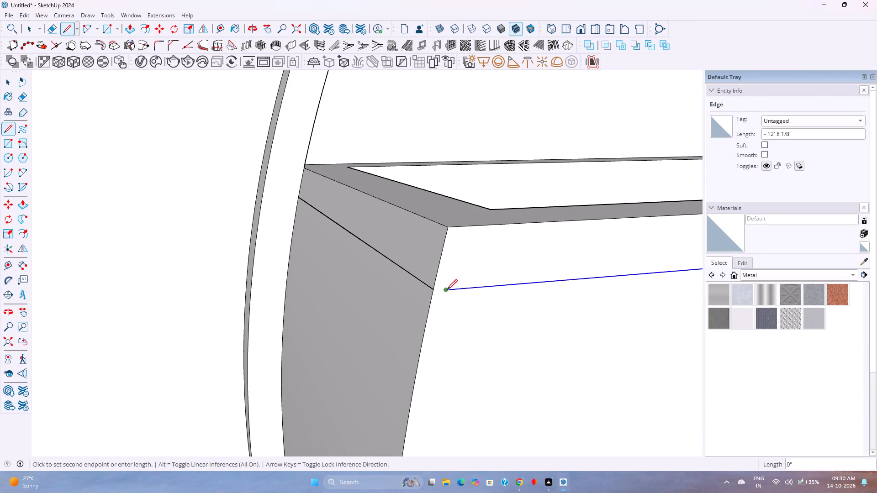
click(434, 291)
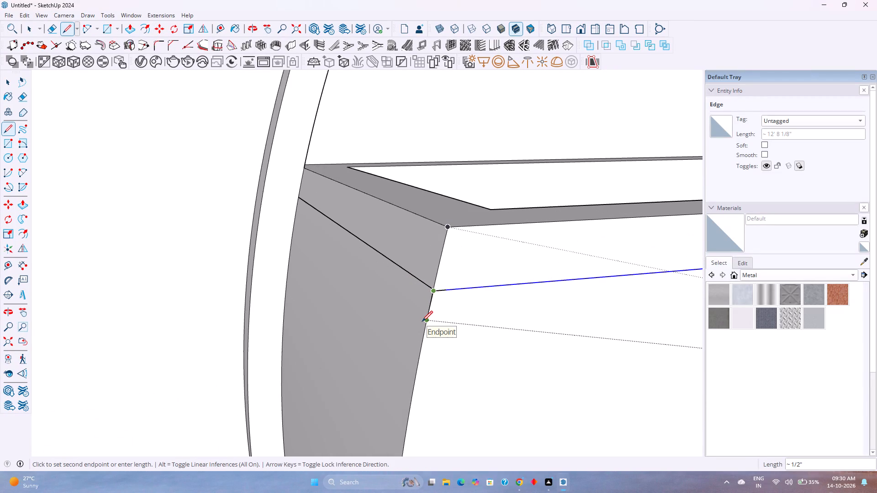
key(Escape)
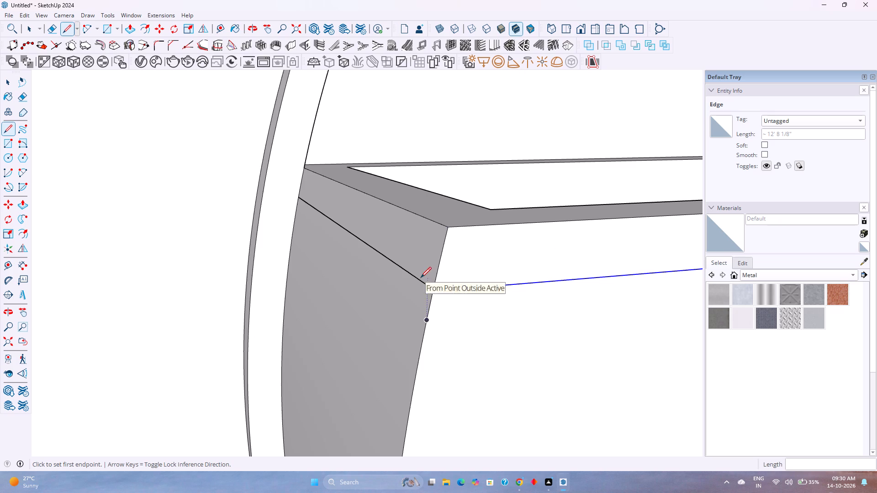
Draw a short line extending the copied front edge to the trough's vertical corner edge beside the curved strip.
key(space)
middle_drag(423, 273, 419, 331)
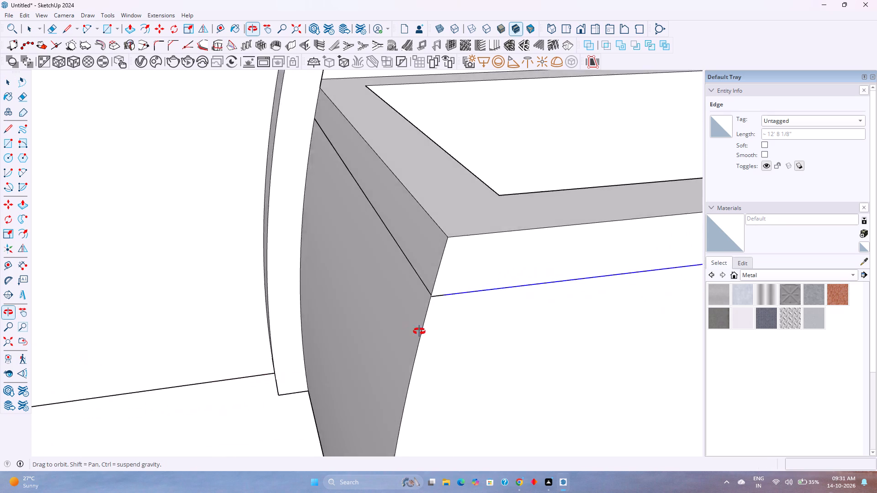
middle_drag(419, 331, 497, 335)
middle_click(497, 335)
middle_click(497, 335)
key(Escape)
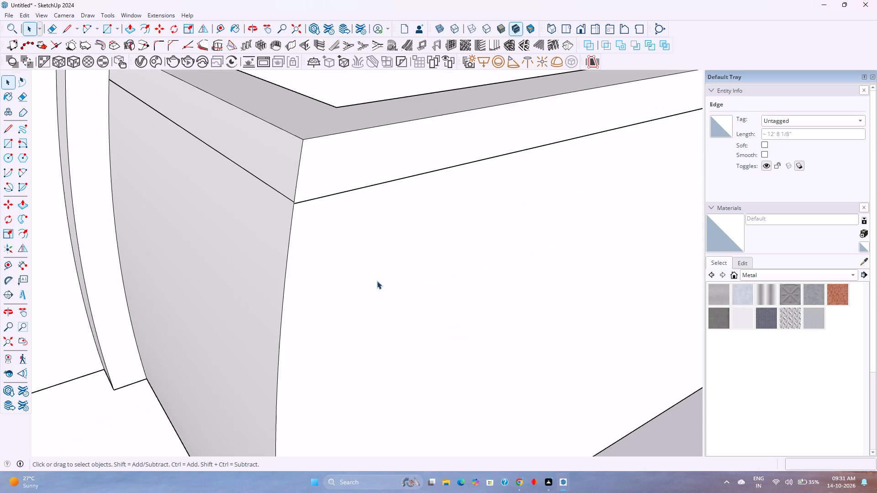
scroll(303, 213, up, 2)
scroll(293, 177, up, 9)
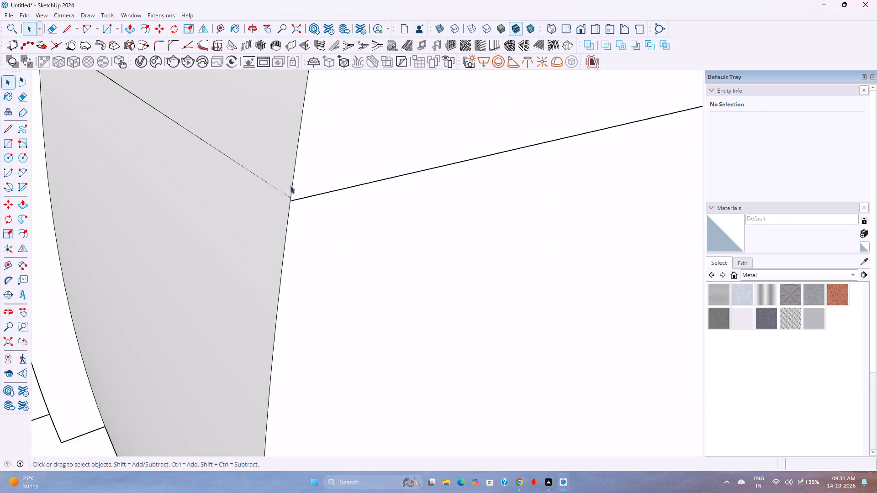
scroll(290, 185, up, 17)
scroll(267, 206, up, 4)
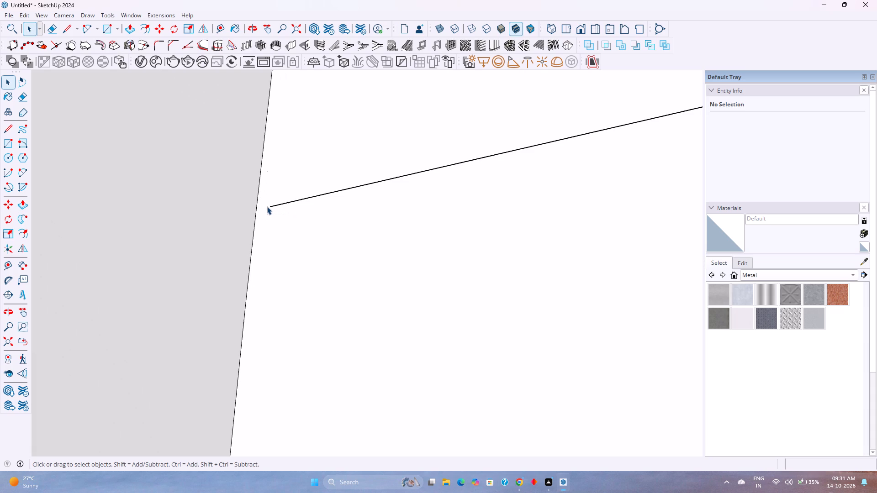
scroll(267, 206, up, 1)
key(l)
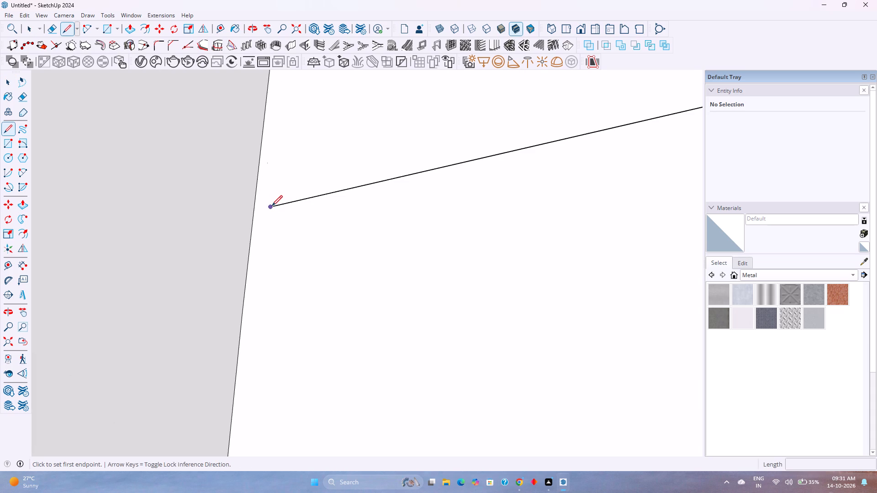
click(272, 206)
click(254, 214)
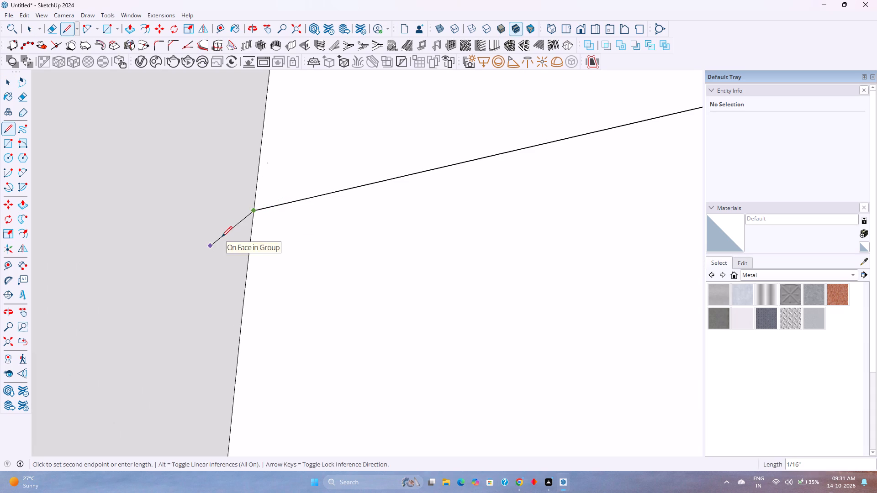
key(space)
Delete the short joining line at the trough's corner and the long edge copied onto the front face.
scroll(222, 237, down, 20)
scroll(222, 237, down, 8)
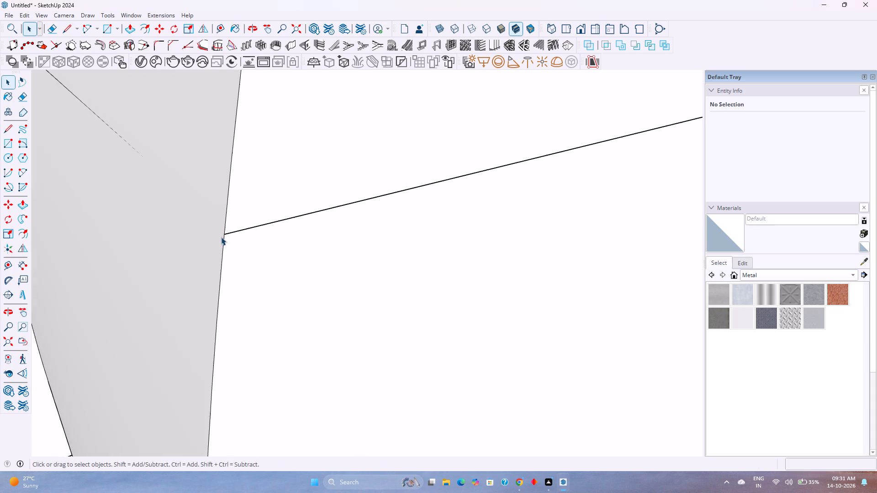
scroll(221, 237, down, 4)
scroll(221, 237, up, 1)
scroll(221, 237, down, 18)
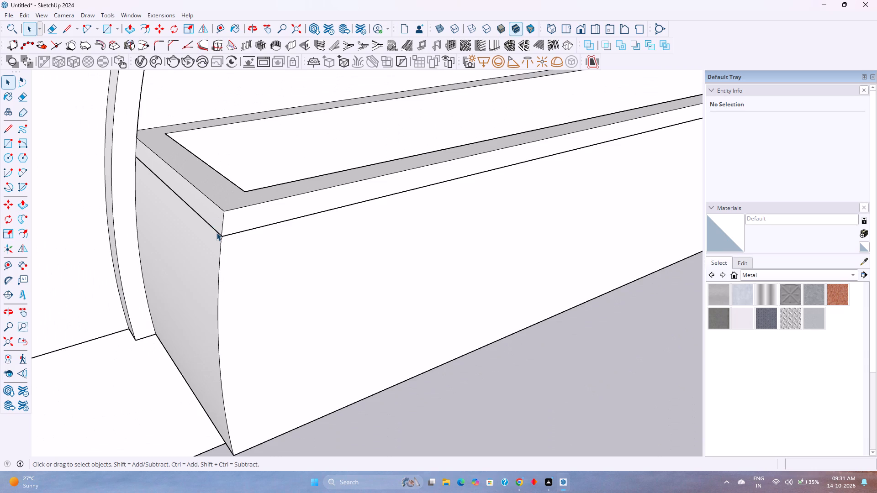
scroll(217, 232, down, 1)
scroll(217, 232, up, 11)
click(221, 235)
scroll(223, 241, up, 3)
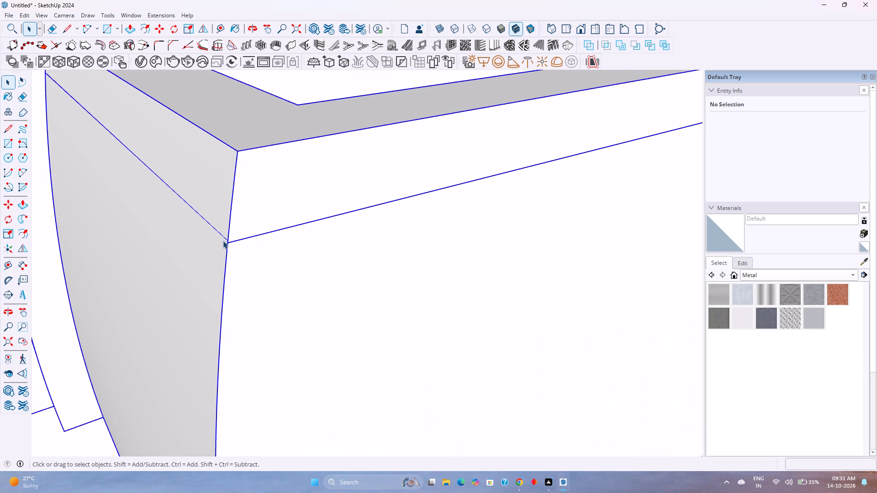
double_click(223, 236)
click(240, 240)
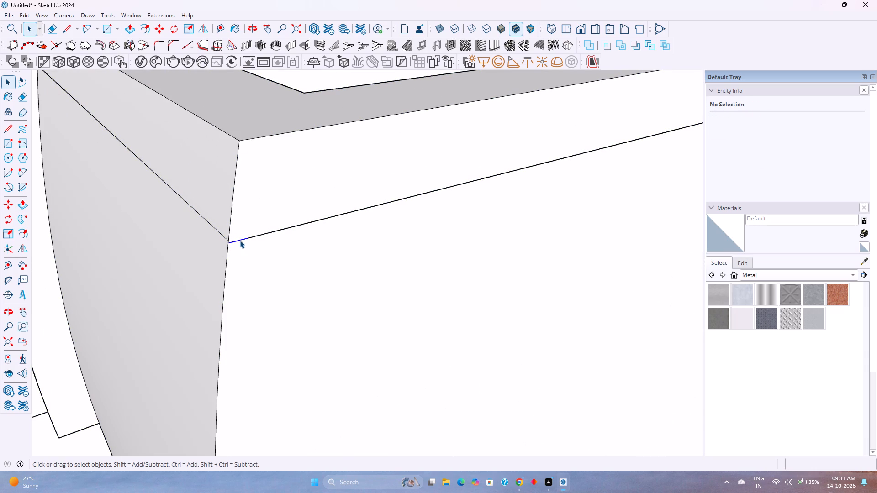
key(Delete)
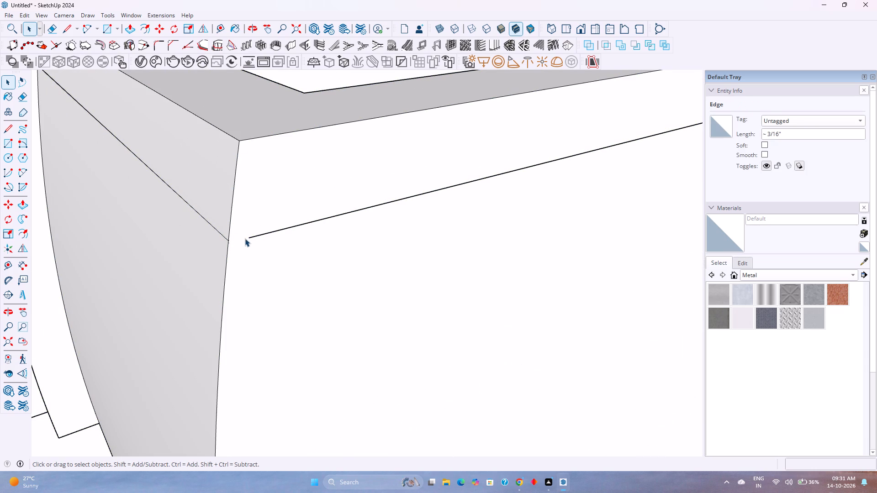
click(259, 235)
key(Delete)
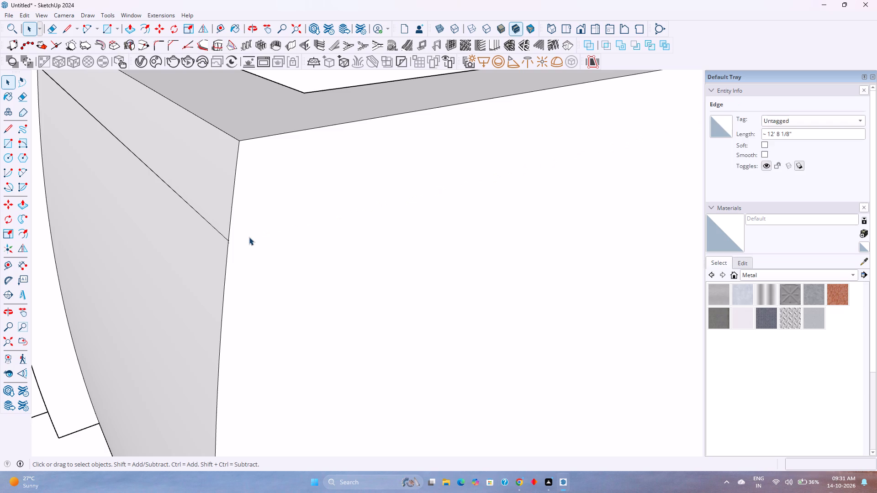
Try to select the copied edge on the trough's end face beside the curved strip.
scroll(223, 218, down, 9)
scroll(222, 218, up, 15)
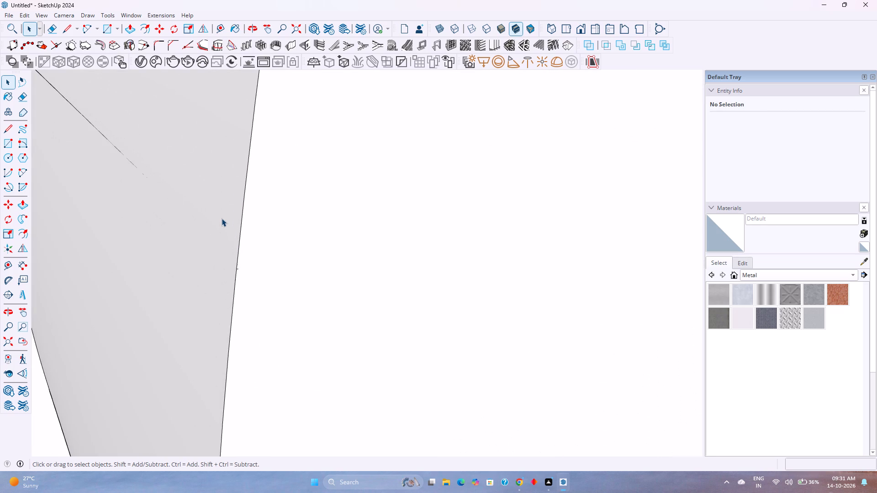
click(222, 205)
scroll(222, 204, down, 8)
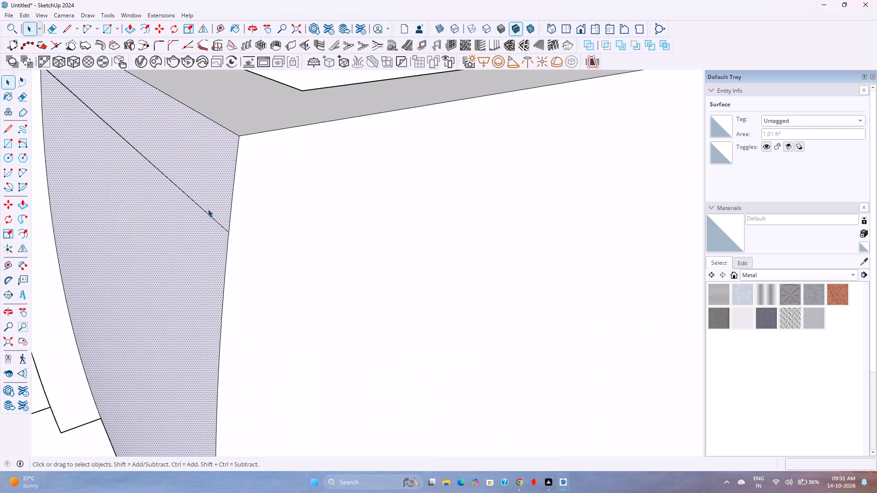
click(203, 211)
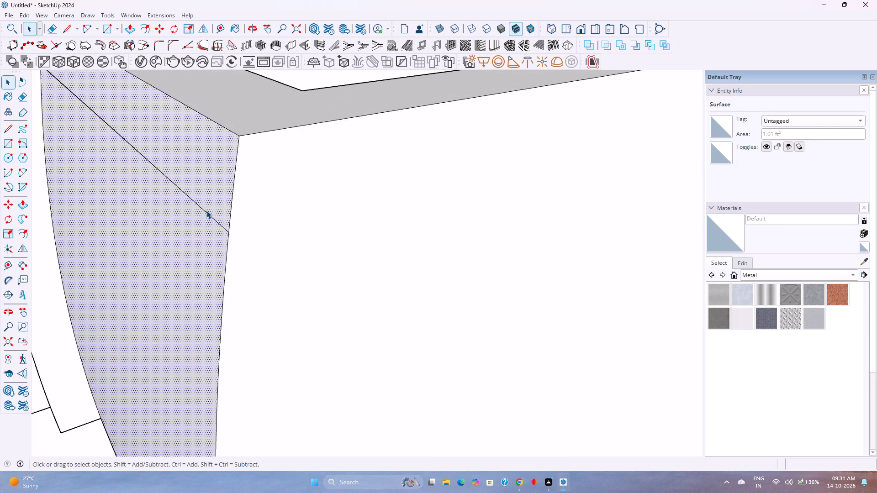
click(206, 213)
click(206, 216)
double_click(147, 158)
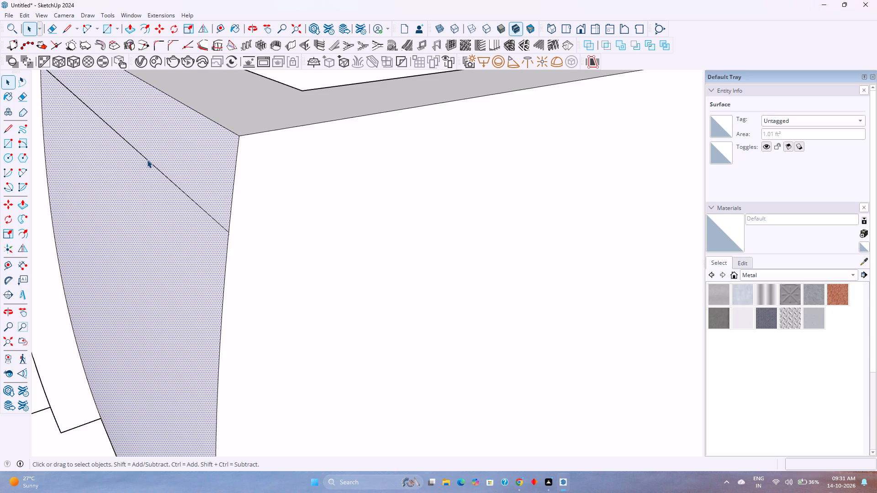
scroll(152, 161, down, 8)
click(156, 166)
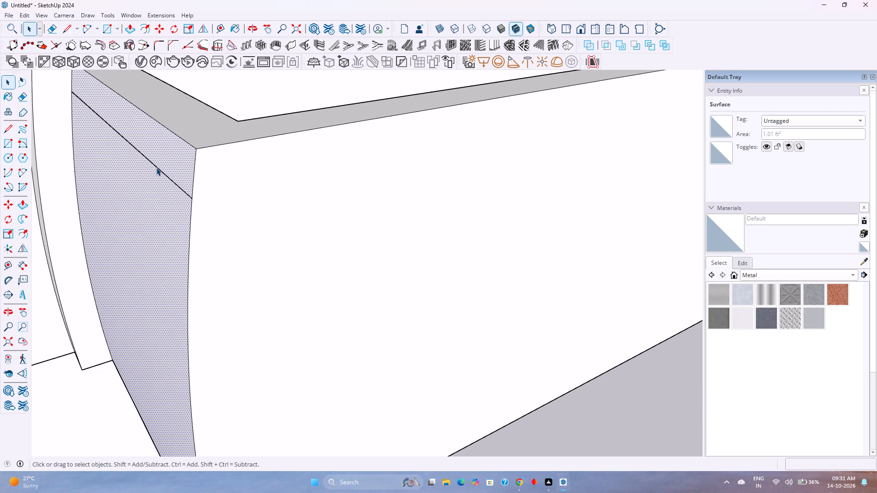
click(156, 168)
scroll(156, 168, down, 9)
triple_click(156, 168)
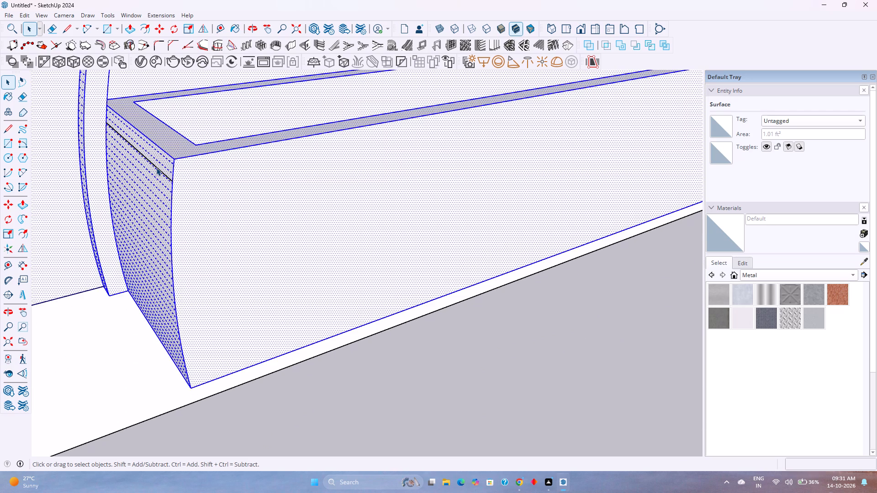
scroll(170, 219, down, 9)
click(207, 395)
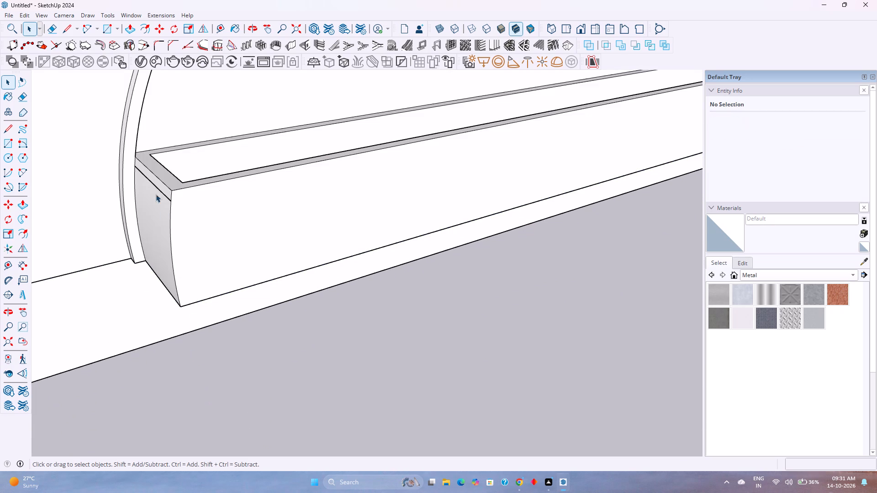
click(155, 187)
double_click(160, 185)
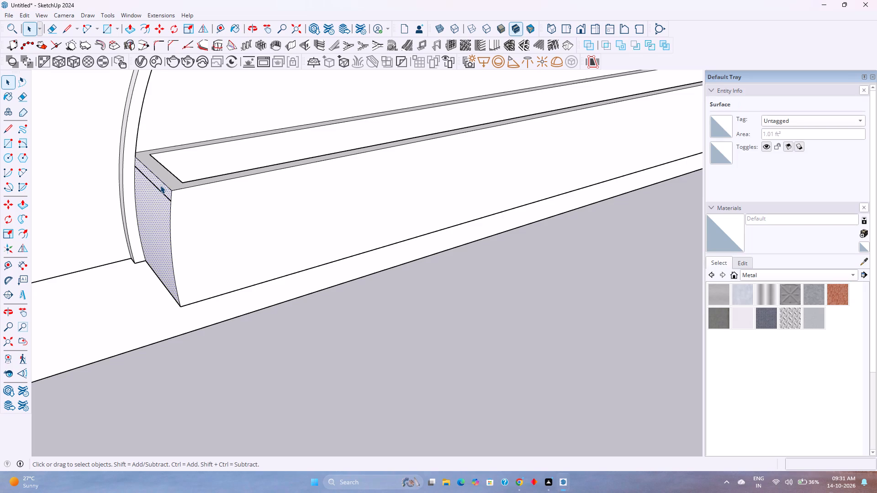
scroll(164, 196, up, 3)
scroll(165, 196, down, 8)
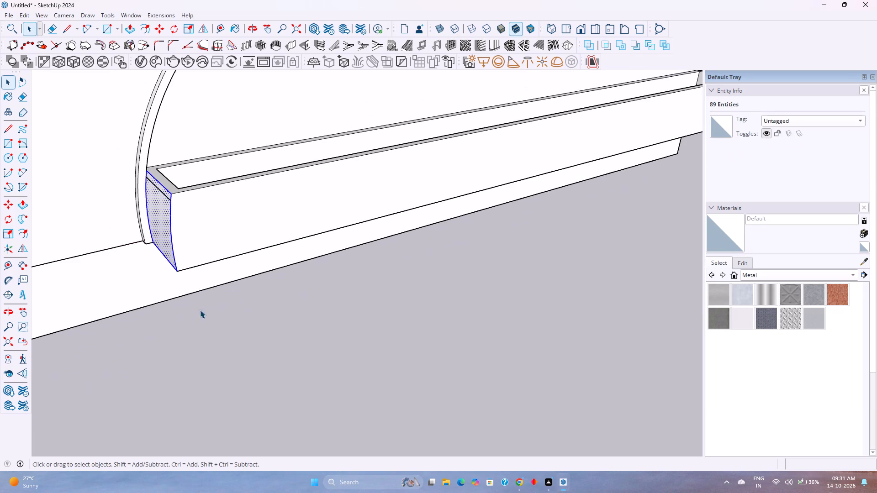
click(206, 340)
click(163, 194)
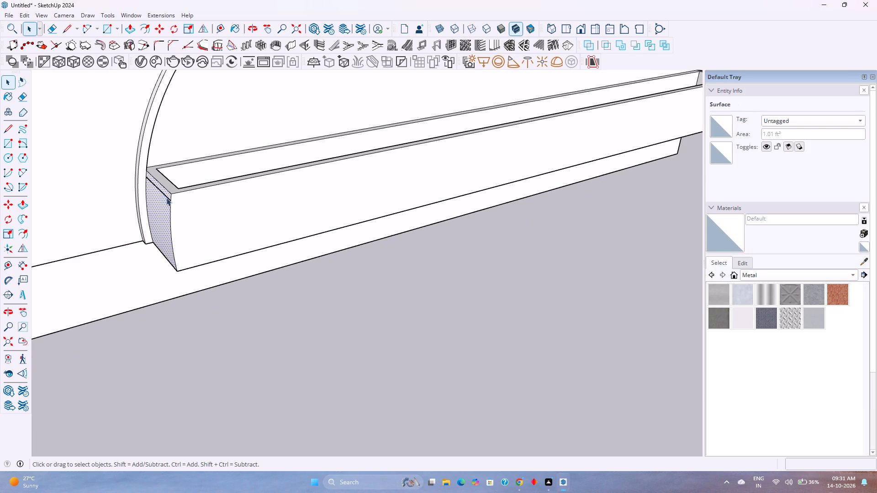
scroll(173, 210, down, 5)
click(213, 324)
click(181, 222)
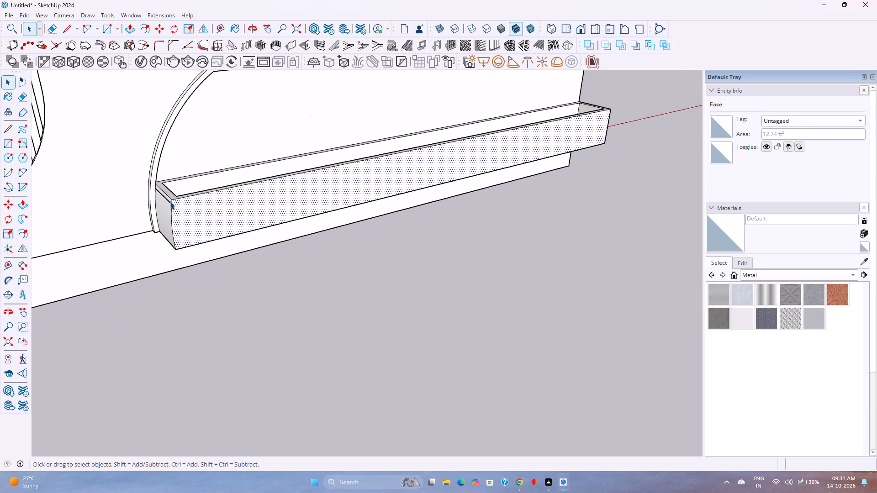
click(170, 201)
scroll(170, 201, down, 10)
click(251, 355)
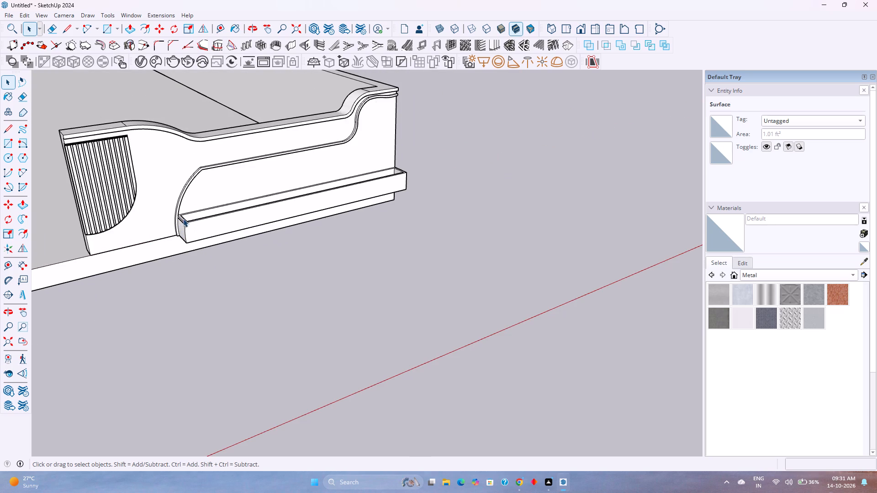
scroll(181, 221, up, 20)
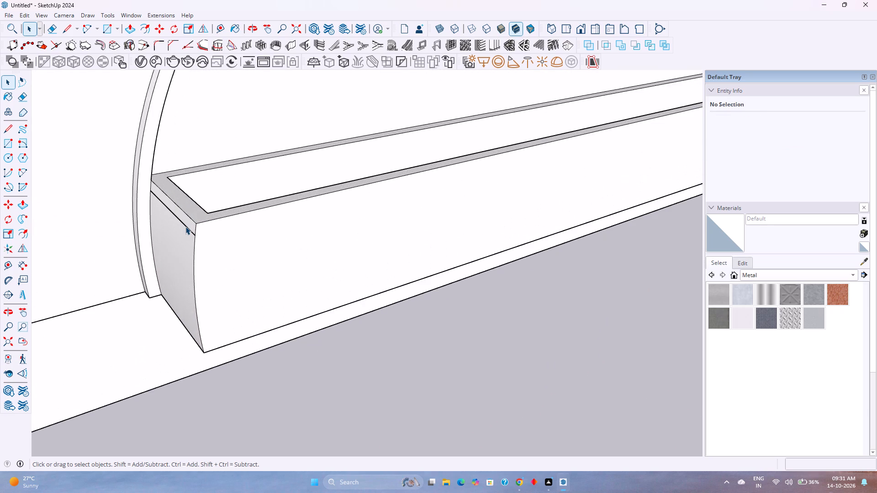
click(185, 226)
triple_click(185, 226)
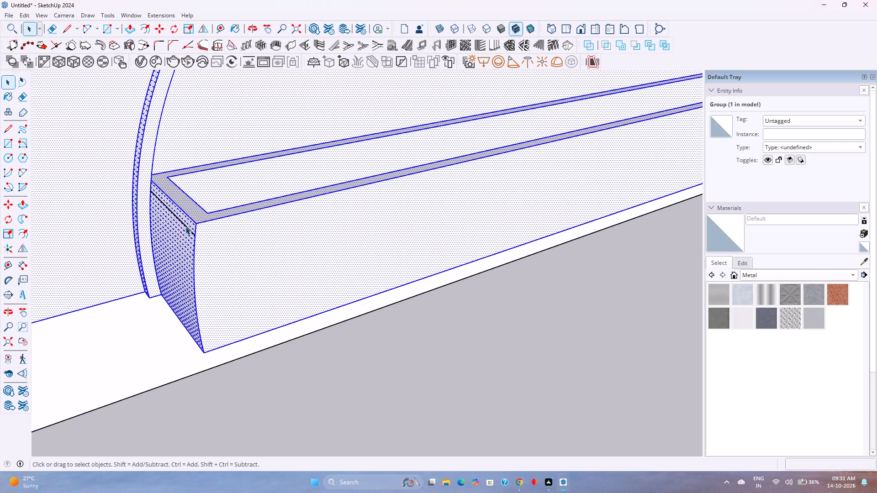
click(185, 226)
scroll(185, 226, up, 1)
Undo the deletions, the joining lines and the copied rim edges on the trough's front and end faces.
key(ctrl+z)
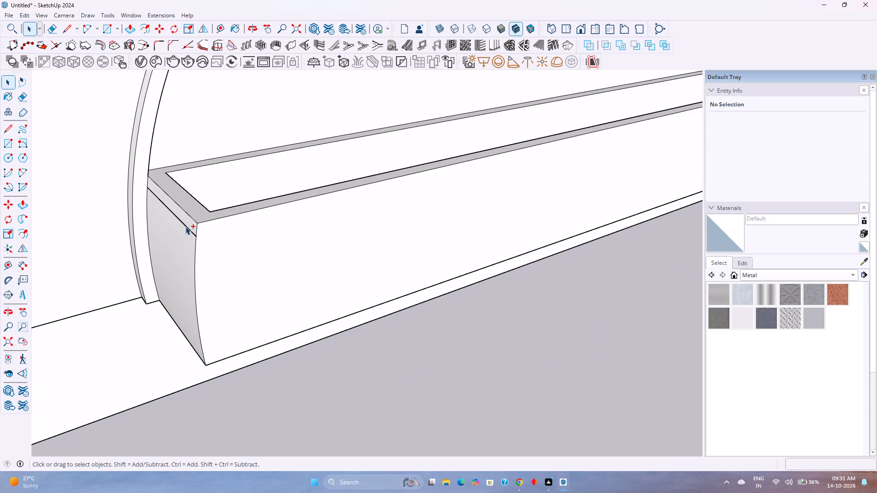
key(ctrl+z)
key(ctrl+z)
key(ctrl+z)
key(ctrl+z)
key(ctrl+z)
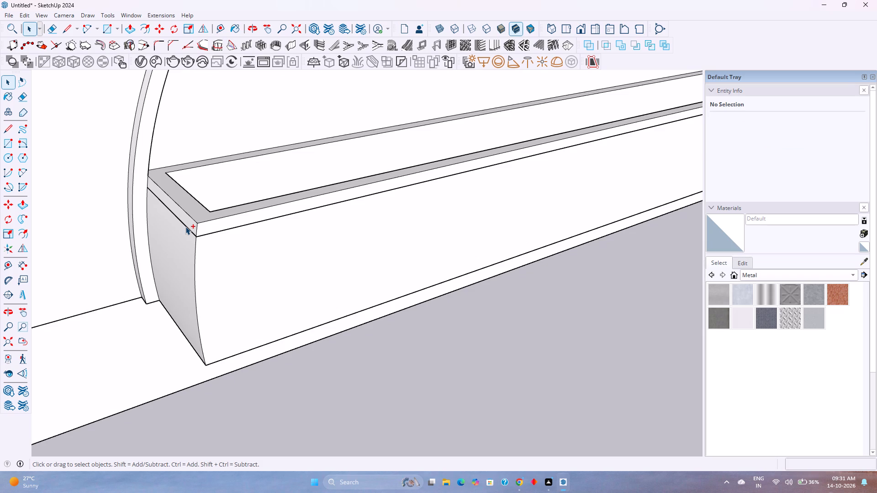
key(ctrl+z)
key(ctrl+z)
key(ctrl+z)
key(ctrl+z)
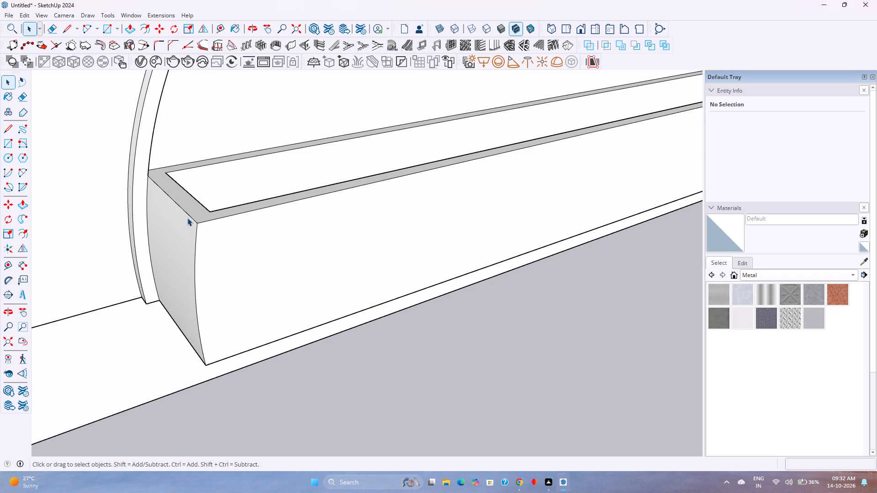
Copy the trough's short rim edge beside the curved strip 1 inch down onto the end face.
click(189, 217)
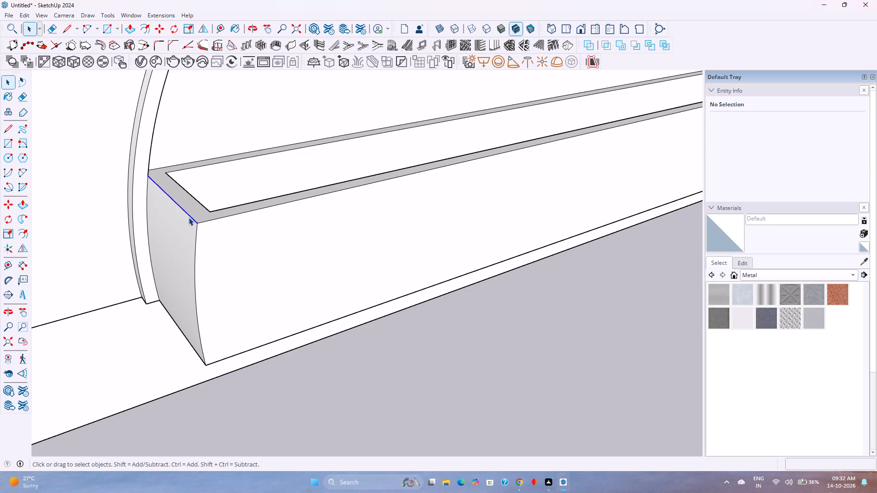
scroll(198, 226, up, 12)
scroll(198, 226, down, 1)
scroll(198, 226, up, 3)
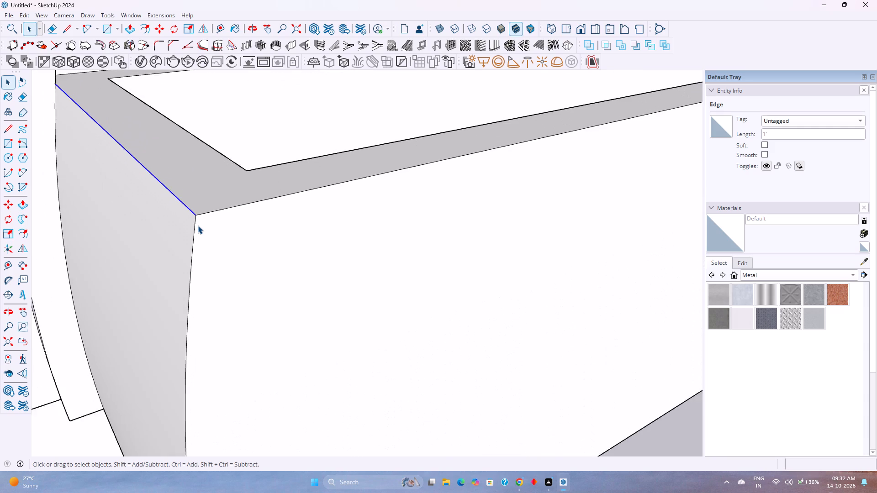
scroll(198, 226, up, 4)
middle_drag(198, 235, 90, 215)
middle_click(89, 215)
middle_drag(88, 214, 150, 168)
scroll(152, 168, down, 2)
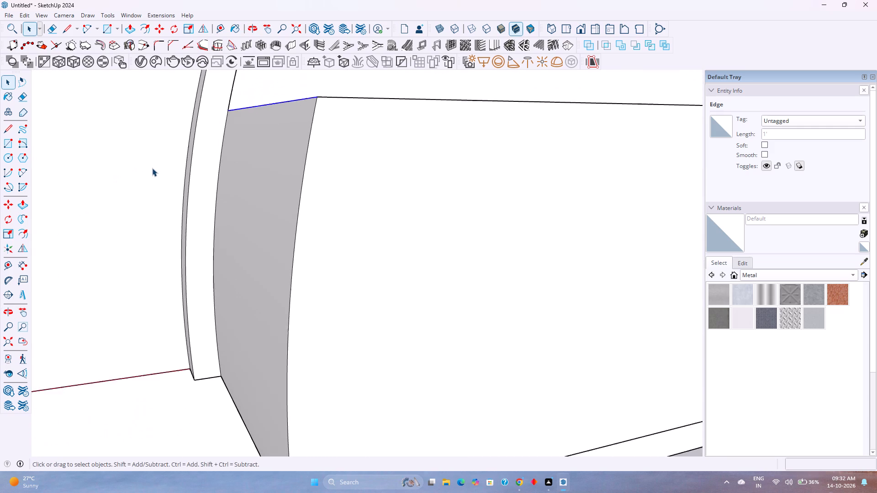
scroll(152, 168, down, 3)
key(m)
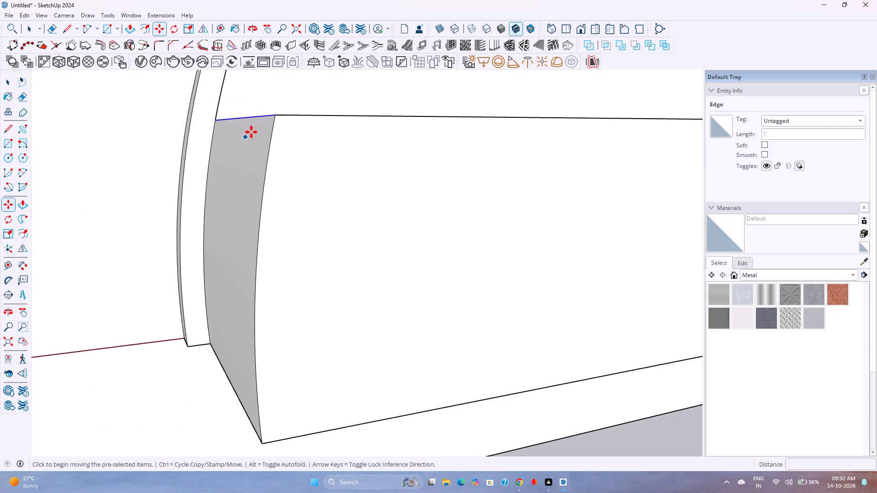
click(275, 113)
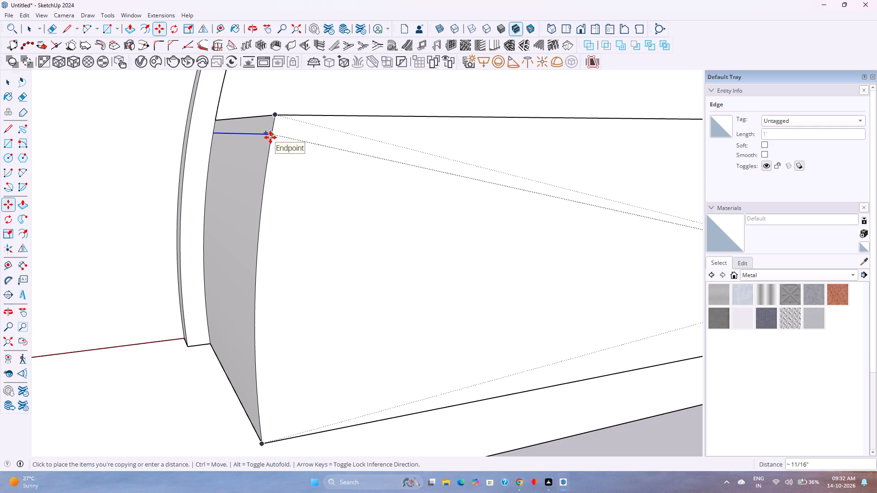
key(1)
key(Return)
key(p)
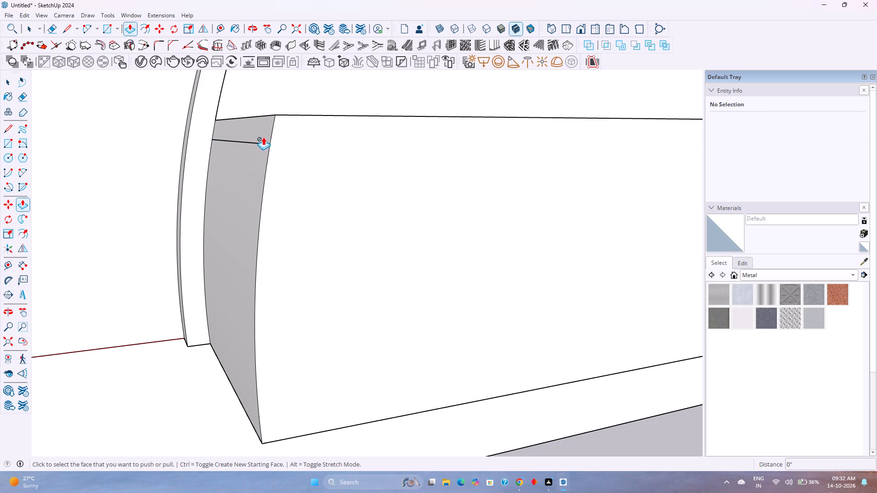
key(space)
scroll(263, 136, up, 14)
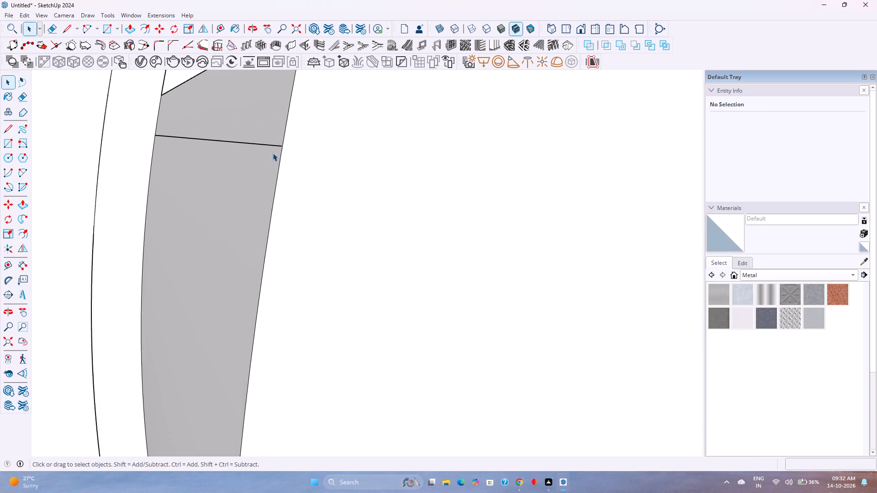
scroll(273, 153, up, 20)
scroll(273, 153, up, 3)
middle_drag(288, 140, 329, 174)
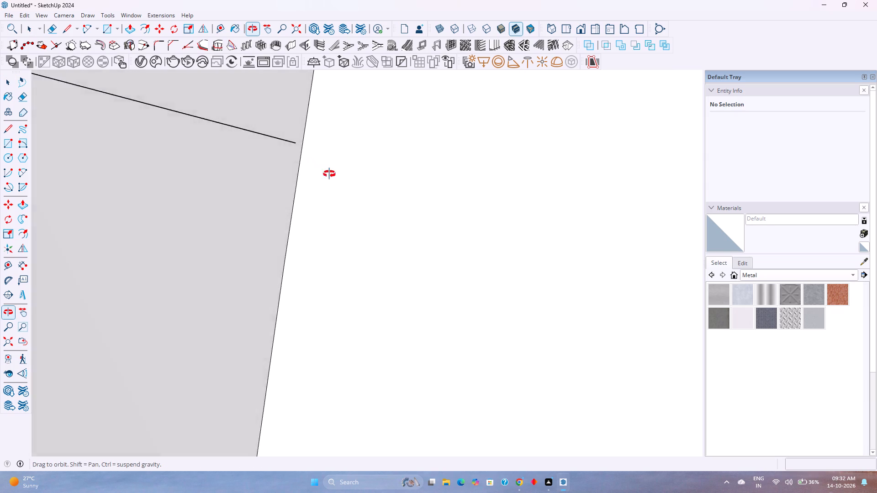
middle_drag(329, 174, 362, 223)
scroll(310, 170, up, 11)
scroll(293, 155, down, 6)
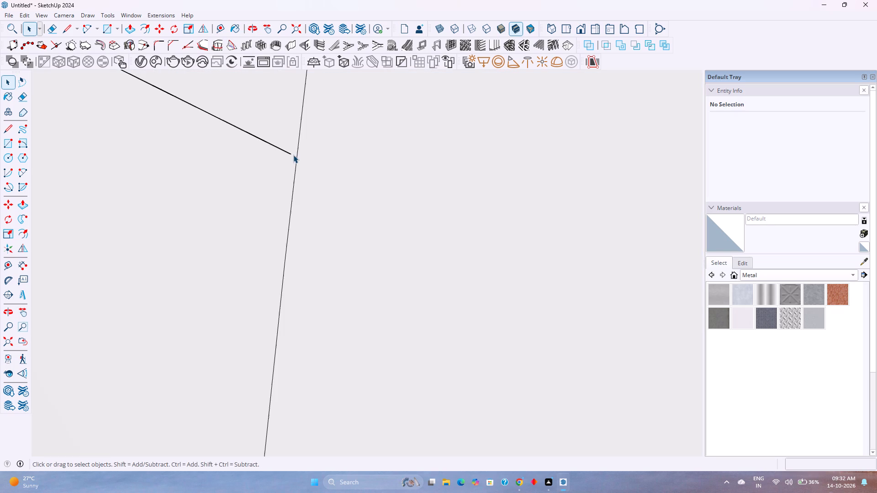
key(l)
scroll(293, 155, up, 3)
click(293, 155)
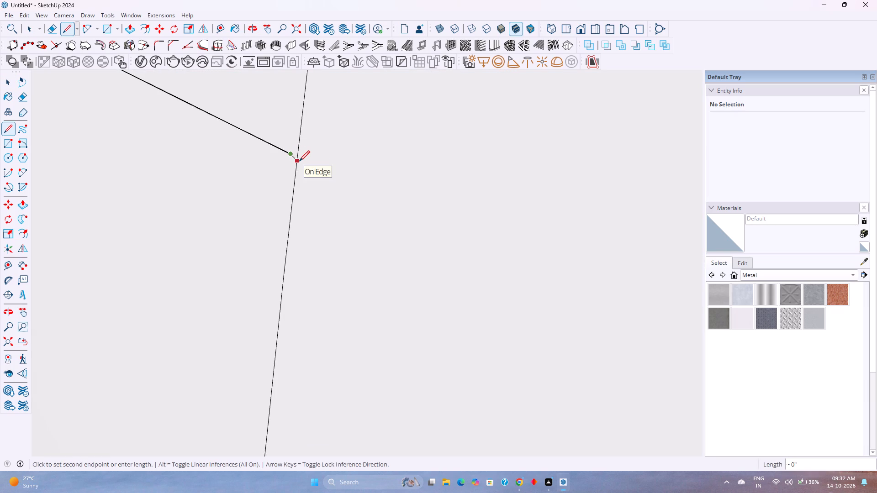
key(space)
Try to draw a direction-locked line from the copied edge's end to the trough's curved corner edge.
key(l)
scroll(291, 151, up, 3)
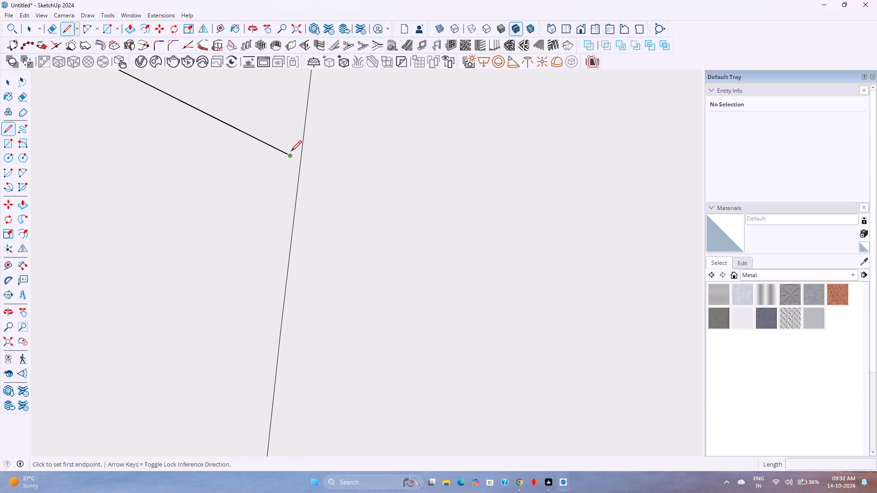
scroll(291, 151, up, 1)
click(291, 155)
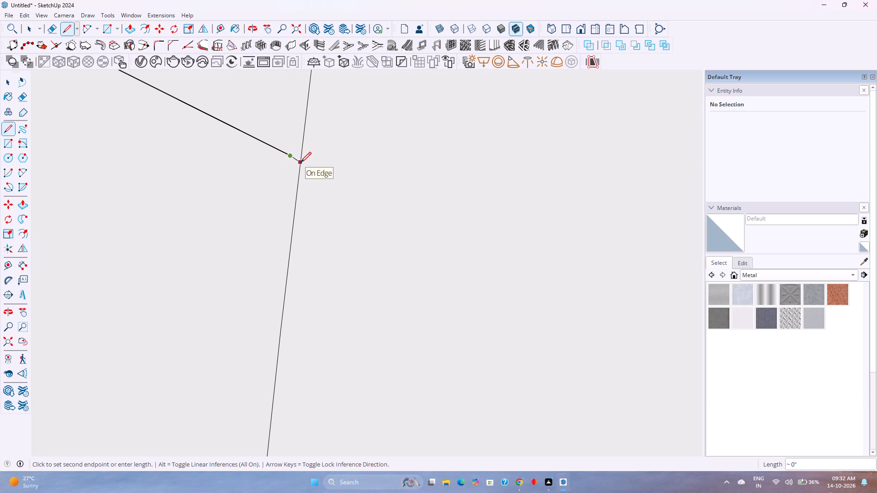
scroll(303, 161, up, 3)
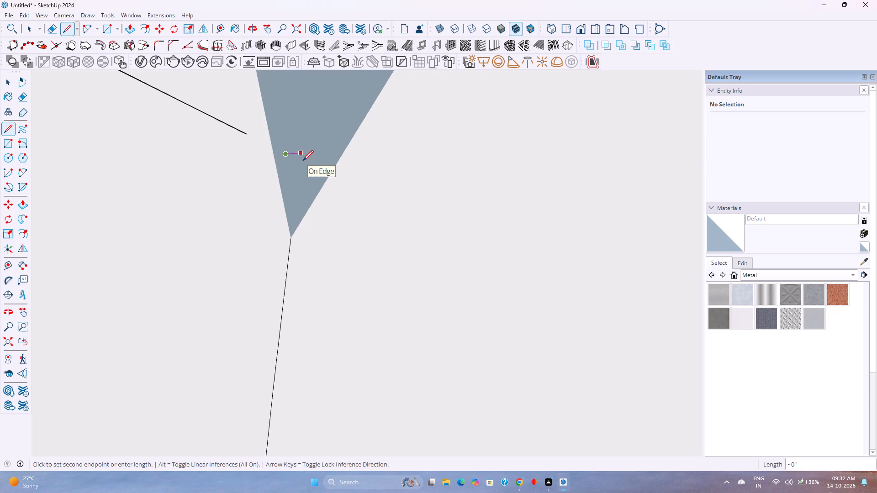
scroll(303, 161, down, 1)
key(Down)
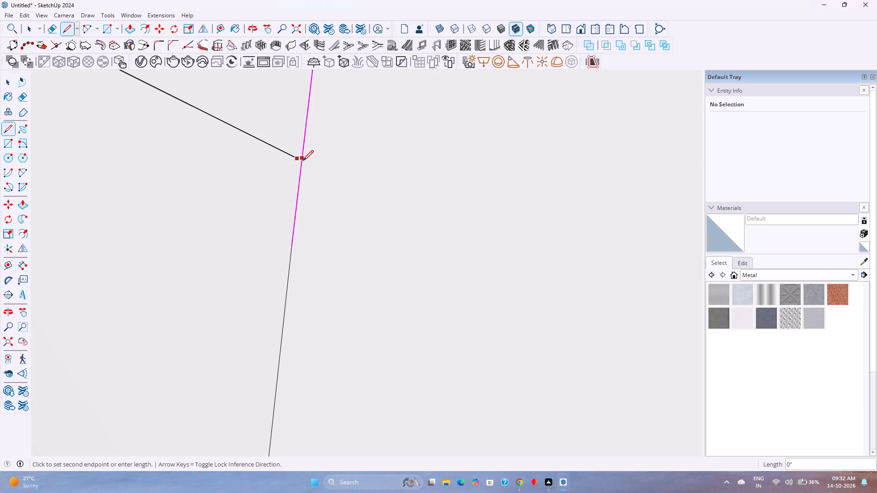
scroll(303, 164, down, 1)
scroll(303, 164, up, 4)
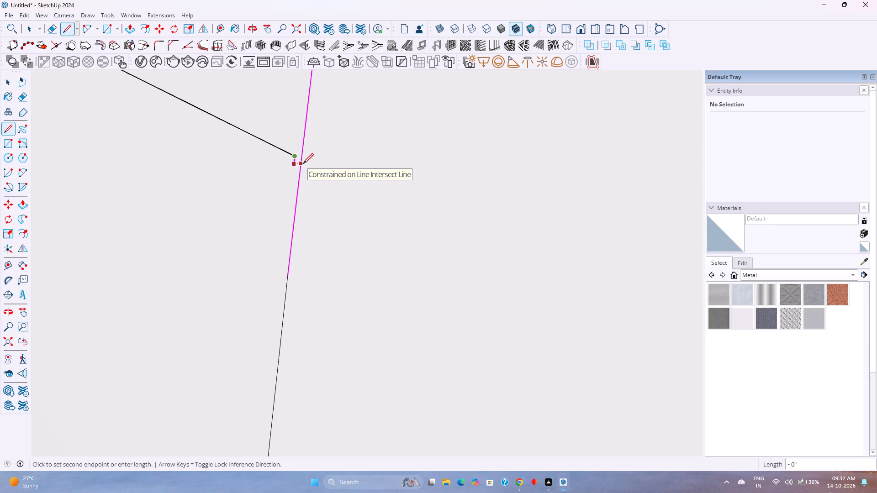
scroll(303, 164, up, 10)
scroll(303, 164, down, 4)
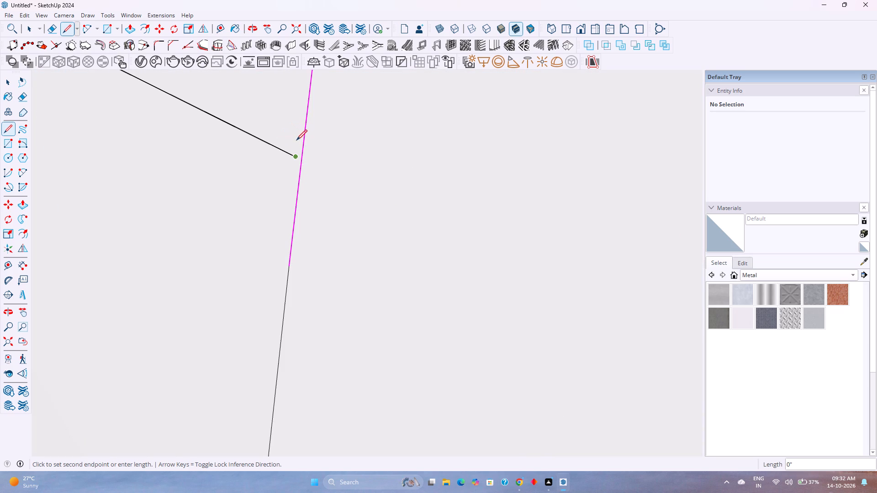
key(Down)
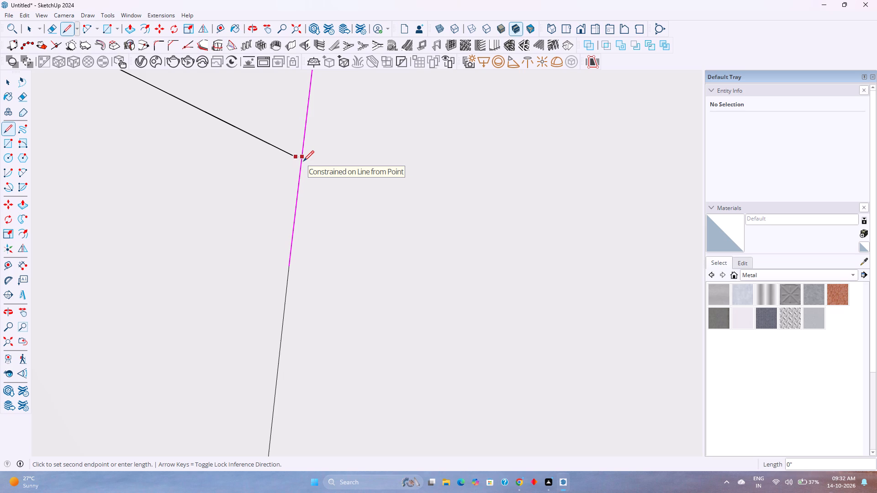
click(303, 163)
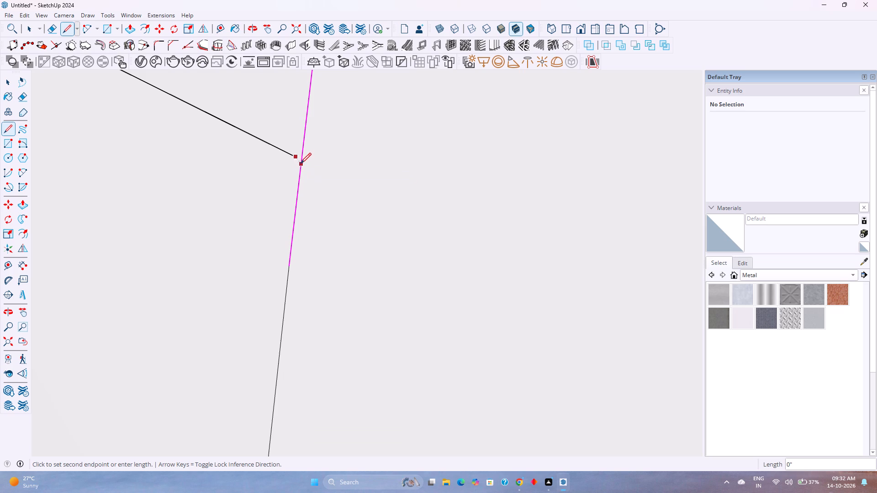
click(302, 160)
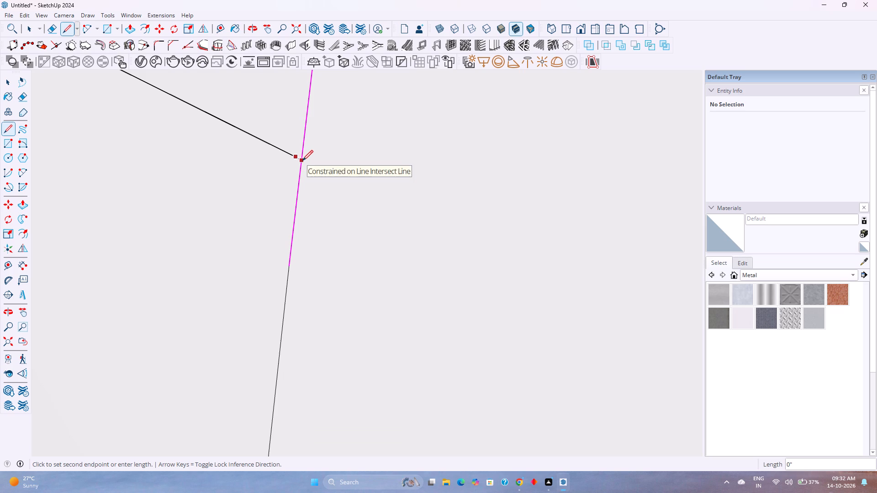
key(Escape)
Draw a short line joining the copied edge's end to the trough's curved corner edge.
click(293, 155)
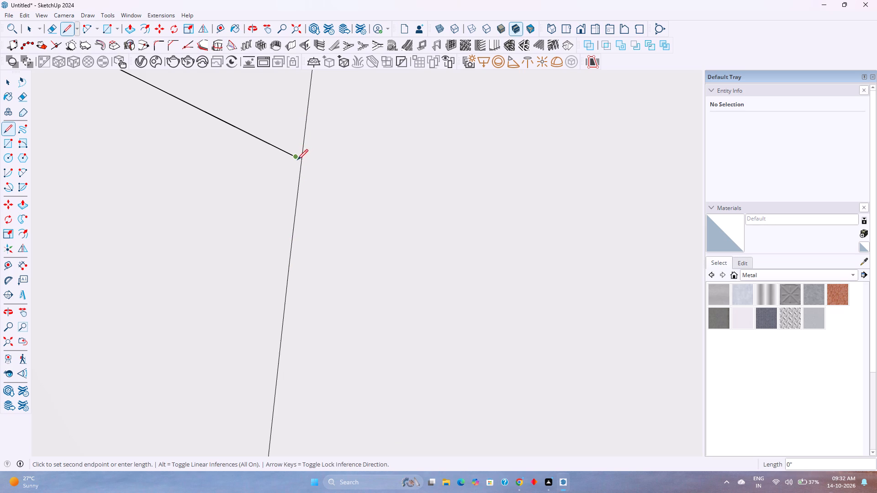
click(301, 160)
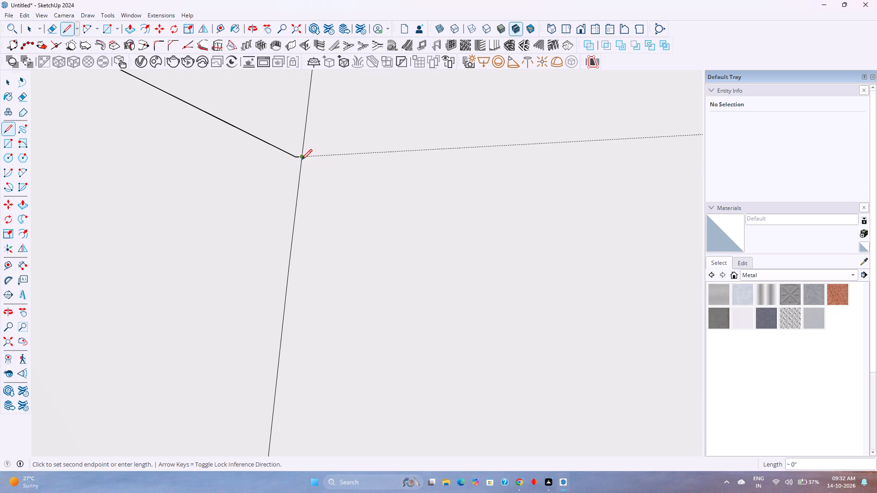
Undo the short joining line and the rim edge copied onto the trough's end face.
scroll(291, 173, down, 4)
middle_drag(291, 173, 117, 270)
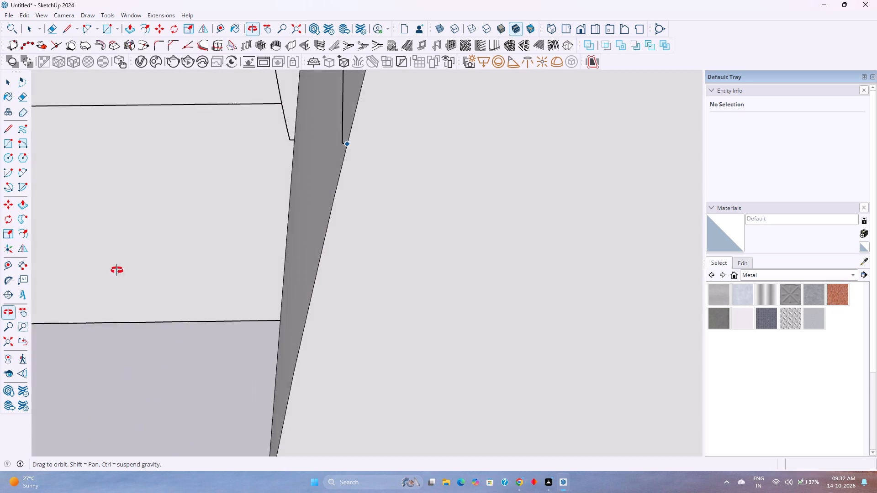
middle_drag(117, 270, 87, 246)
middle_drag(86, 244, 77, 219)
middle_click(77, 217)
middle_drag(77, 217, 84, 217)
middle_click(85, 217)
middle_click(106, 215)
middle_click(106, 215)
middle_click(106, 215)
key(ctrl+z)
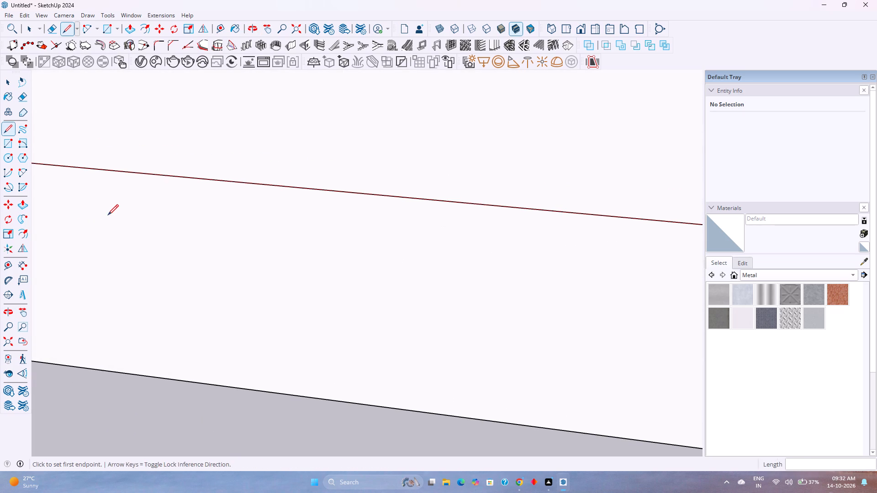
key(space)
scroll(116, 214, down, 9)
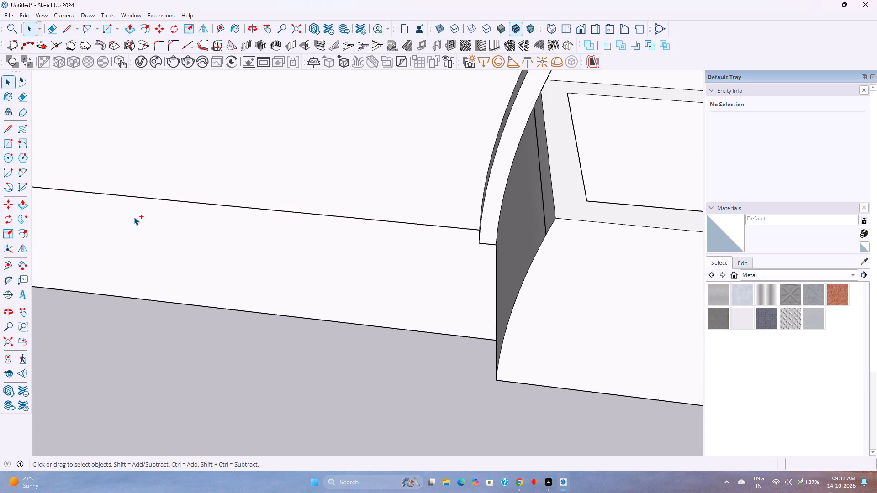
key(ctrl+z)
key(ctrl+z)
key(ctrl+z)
Copy the trough's long front rim edge 1 inch down the vertical axis onto the front face.
shift+middle_drag(423, 216, 195, 206)
shift+middle_click(194, 206)
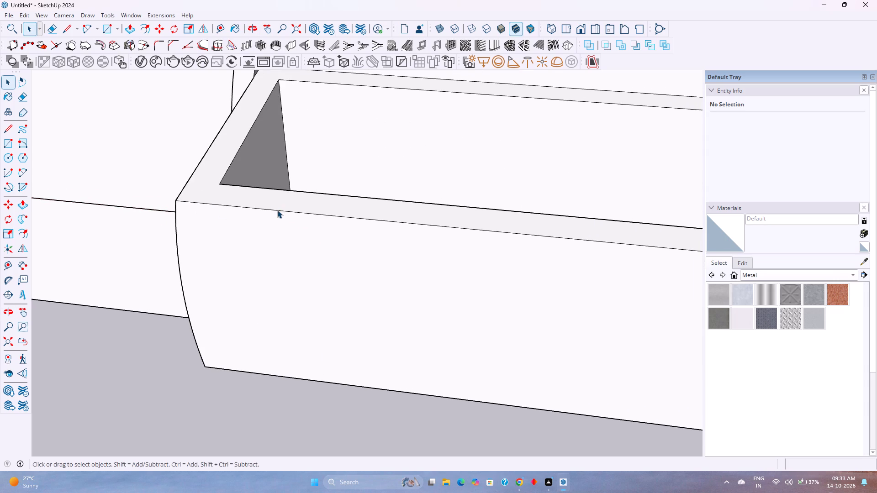
click(277, 210)
middle_drag(269, 220, 95, 215)
middle_click(95, 215)
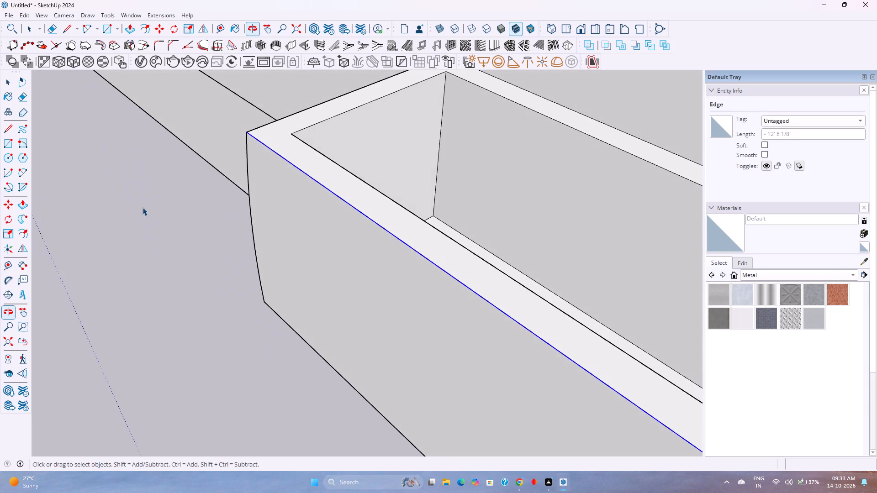
key(m)
middle_drag(211, 202, 453, 157)
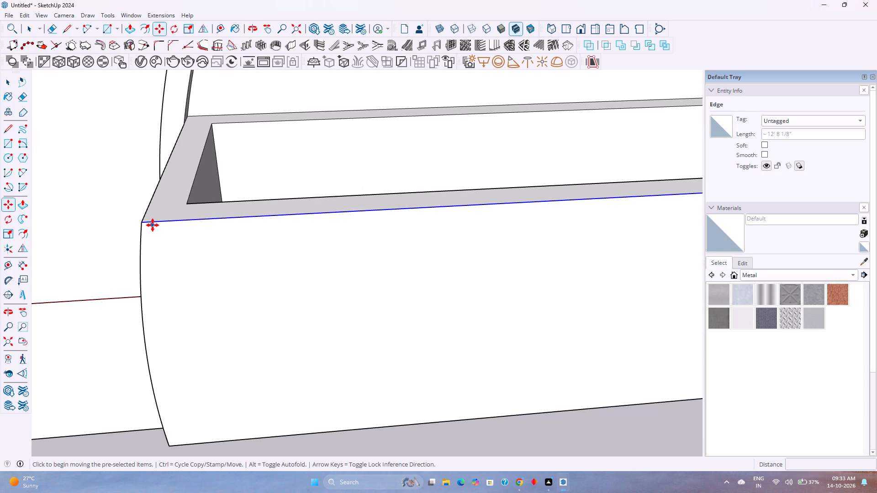
click(144, 220)
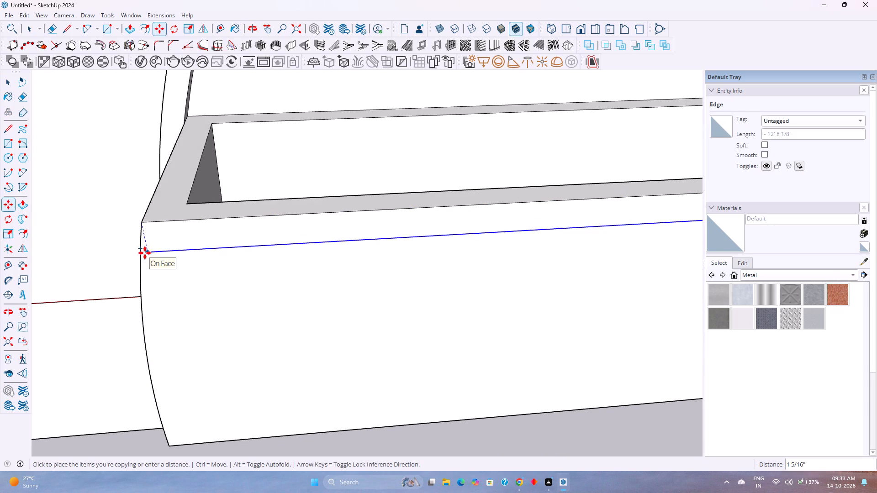
key(Up)
key(1)
key(Return)
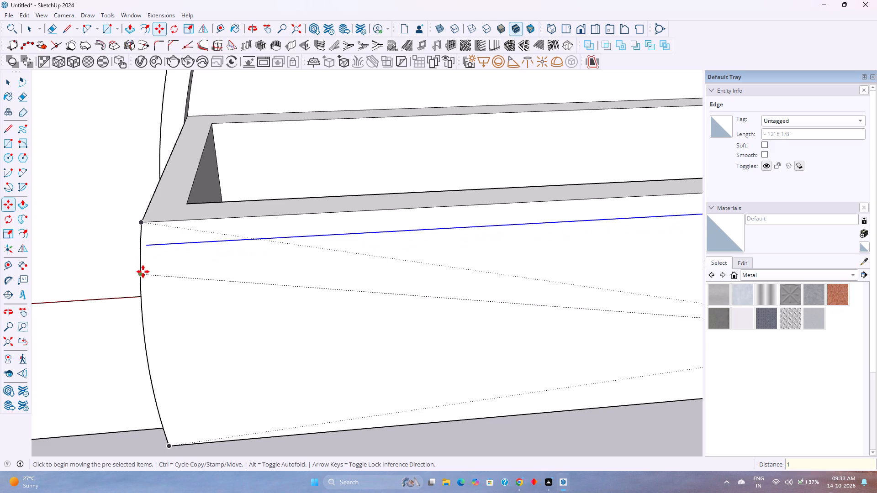
Draw a line about 1/4 inch long extending the copied front edge to the trough's curved corner edge.
key(l)
scroll(146, 247, up, 6)
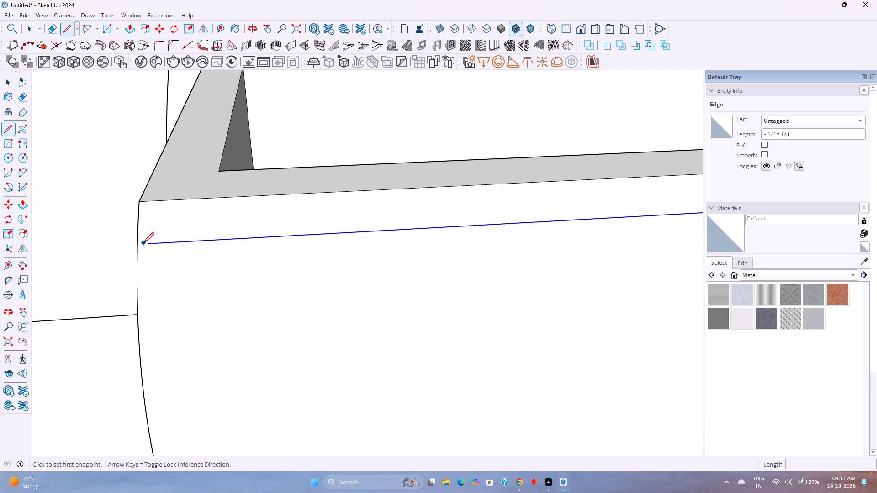
scroll(143, 243, up, 9)
click(154, 246)
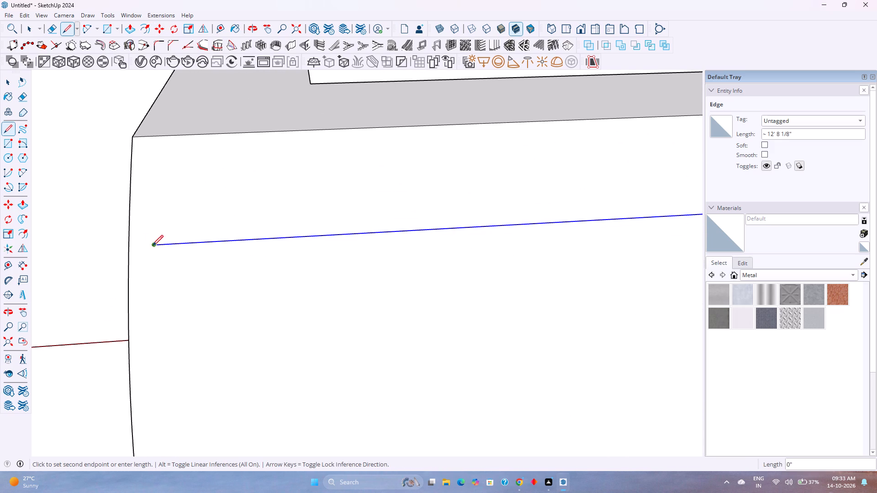
click(127, 246)
Push/Pull the narrow strip along the top of the trough's long front face outward 1 inch.
key(p)
click(158, 206)
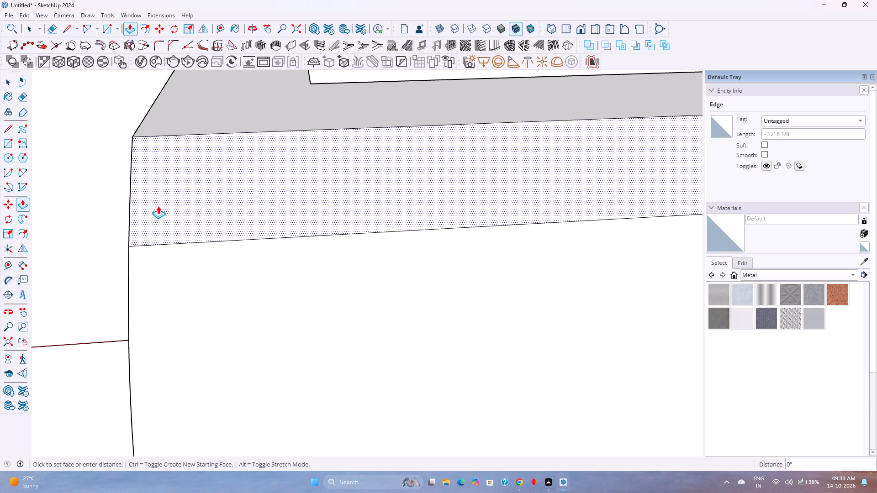
key(1)
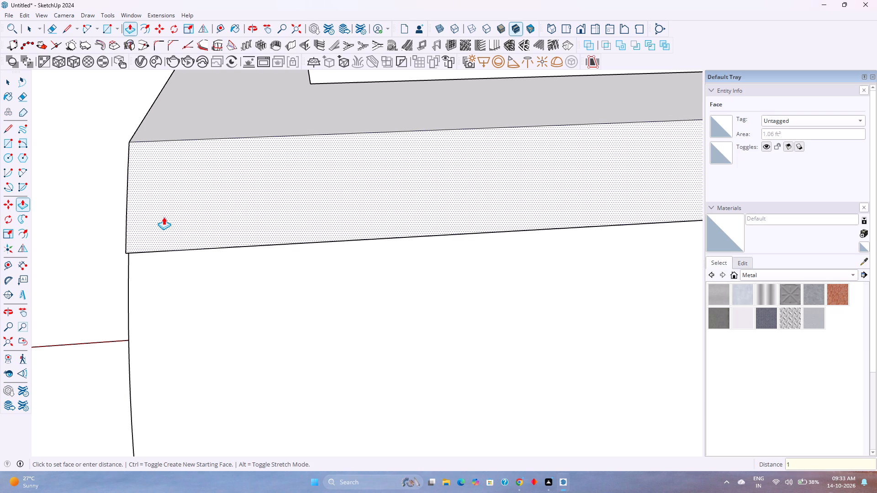
key(Return)
Copy the rim's short outer edge at the trough's far end down to the bottom corner of the projecting front band.
scroll(164, 217, down, 9)
middle_drag(146, 228, 286, 234)
middle_click(286, 234)
scroll(286, 234, down, 9)
scroll(284, 233, up, 1)
scroll(284, 233, down, 9)
middle_drag(281, 233, 107, 226)
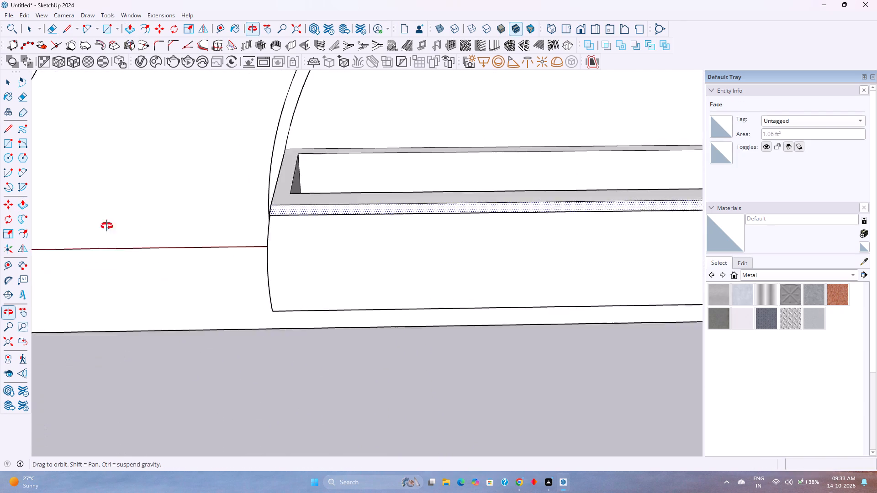
middle_drag(107, 226, 86, 225)
middle_click(86, 225)
scroll(85, 223, down, 15)
middle_drag(185, 246, 0, 220)
scroll(506, 276, up, 19)
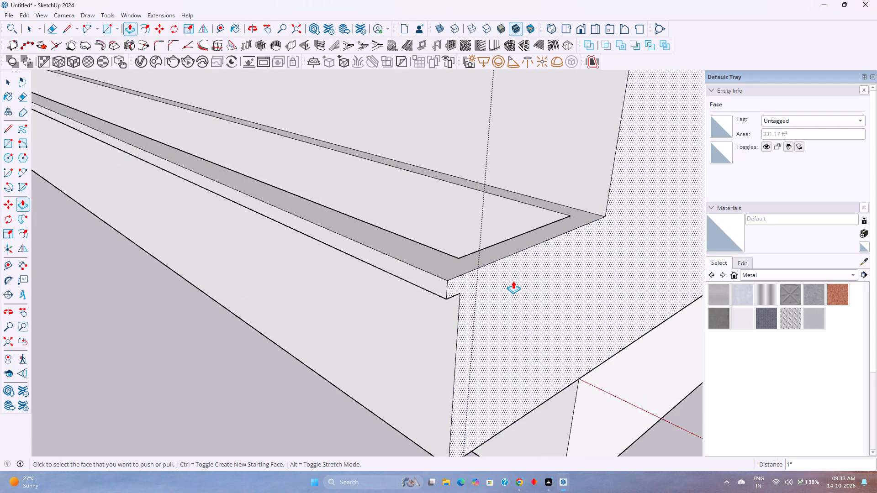
scroll(513, 281, up, 1)
key(space)
click(474, 263)
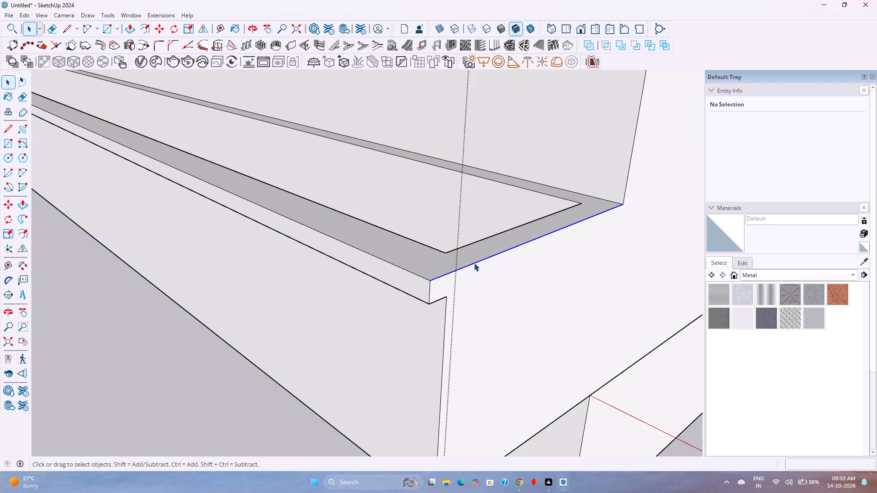
key(m)
click(431, 283)
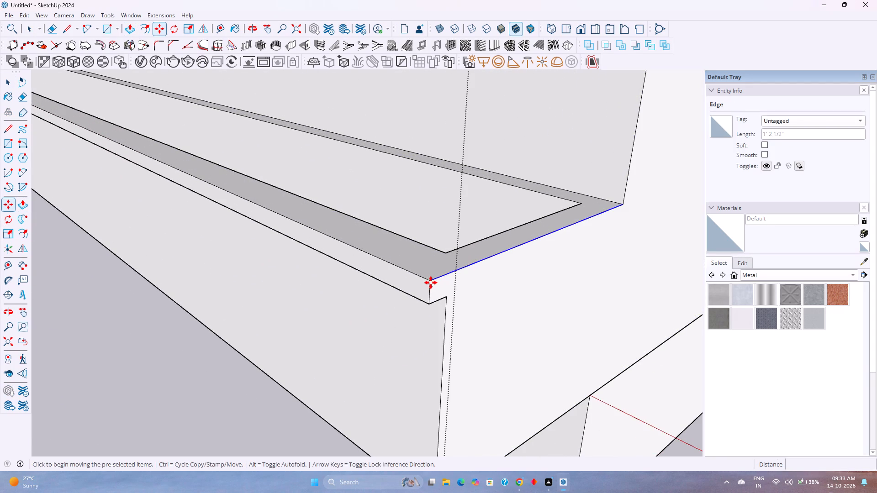
click(429, 302)
Draw a short vertical line from the rim's wall-side corner to the copied edge's end, closing off the end strip.
middle_drag(484, 287, 262, 272)
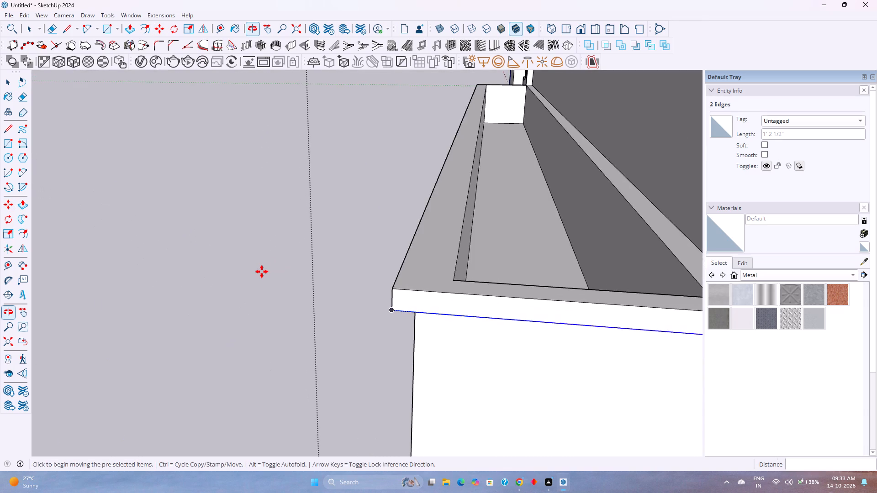
scroll(262, 272, up, 1)
scroll(262, 272, down, 6)
key(l)
click(411, 283)
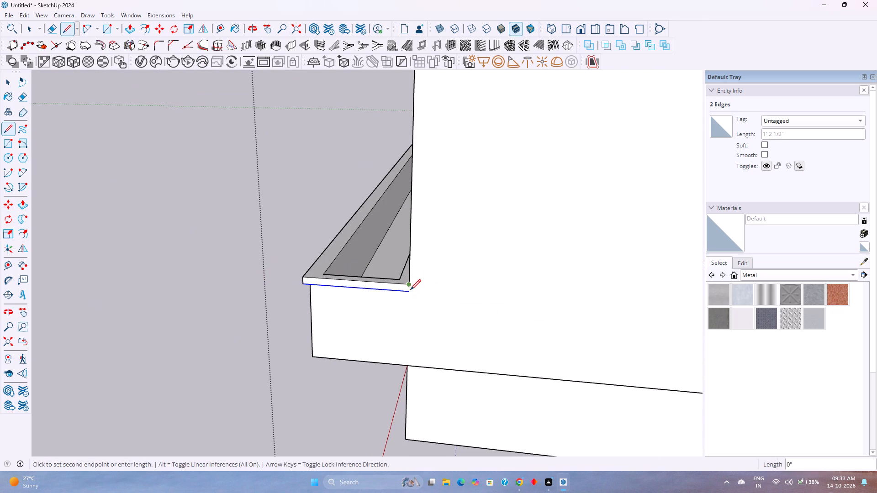
click(410, 291)
Push/Pull the strip on the trough's end face outward by the same 1 inch as the front band.
key(p)
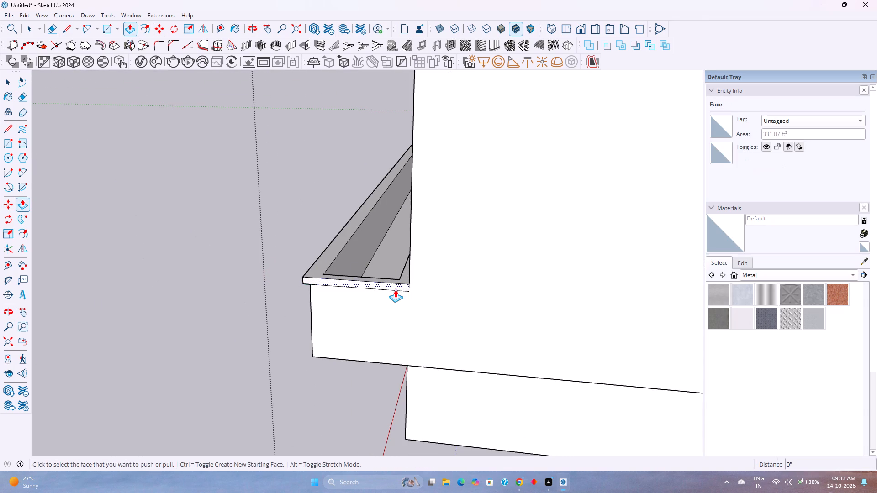
double_click(395, 288)
key(space)
Examine the trough's rim band from the end, and the whole boundary wall in the standard Front view.
scroll(313, 289, down, 3)
middle_drag(312, 289, 377, 293)
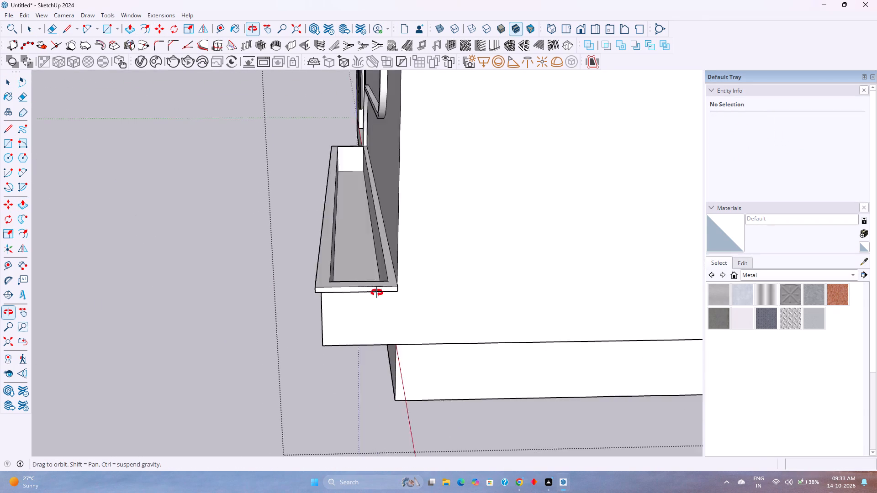
middle_drag(377, 293, 418, 329)
scroll(350, 322, down, 1)
middle_drag(241, 320, 401, 299)
middle_click(401, 299)
scroll(408, 295, down, 6)
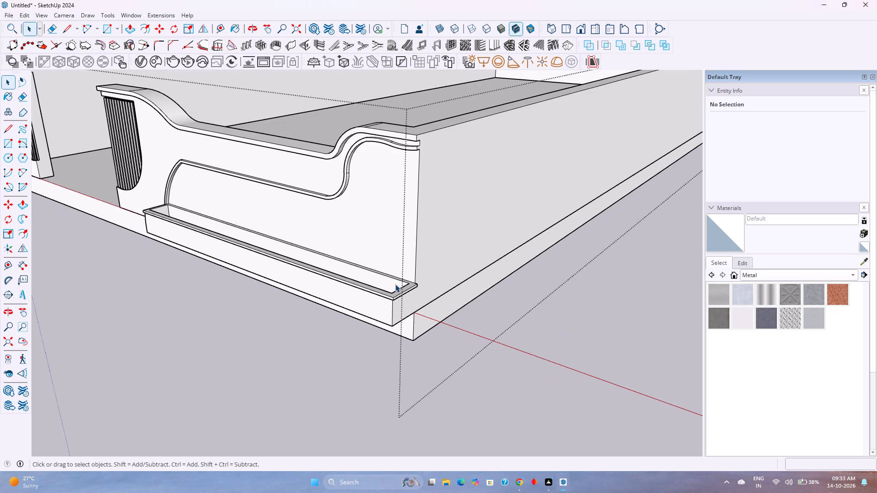
click(579, 31)
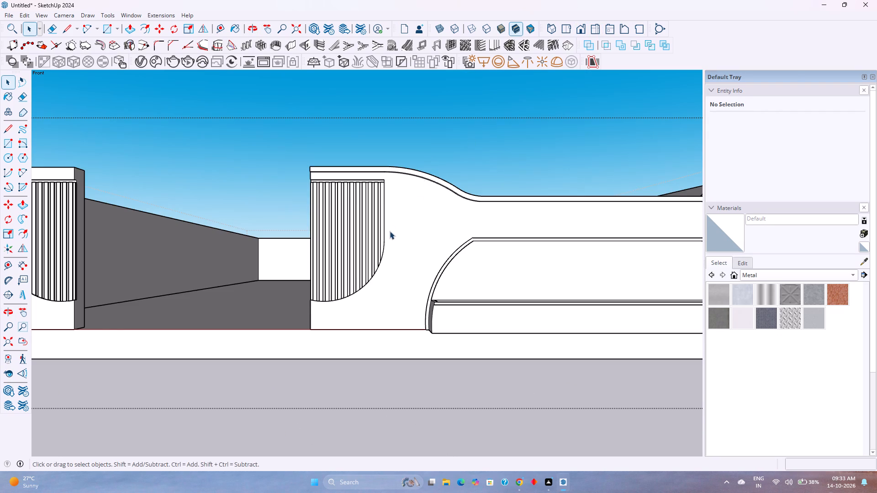
scroll(381, 244, down, 4)
shift+middle_drag(364, 259, 290, 317)
scroll(373, 246, down, 3)
shift+click(372, 211)
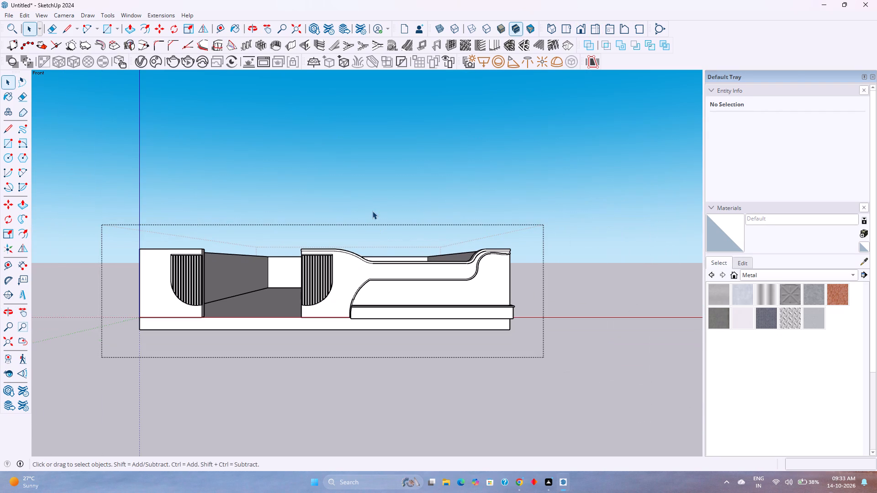
shift+scroll(372, 211, down, 1)
shift+middle_drag(372, 211, 397, 253)
shift+middle_click(397, 253)
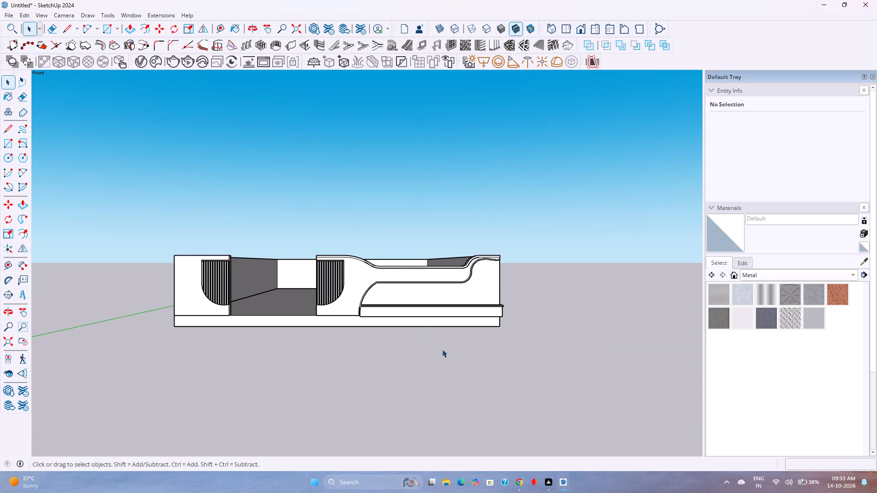
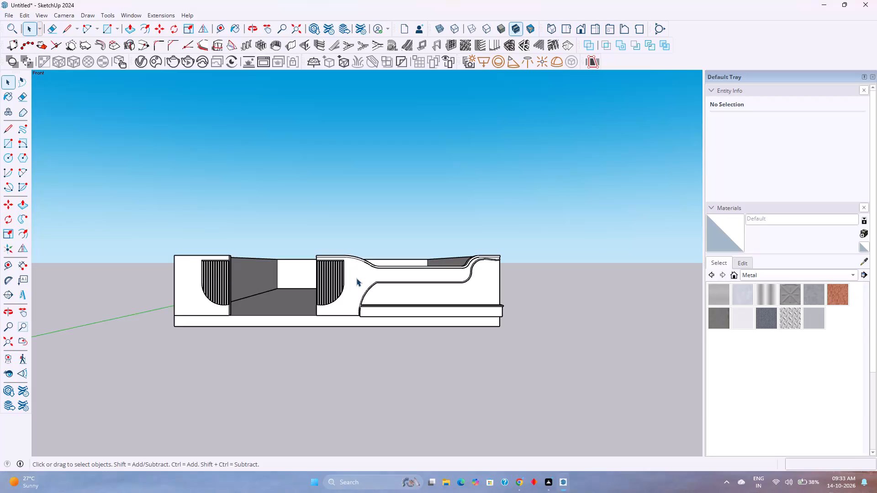
Open the base slab group and extrude its front face outward about 1' 1 1/2" with Push/Pull.
middle_drag(412, 290, 412, 290)
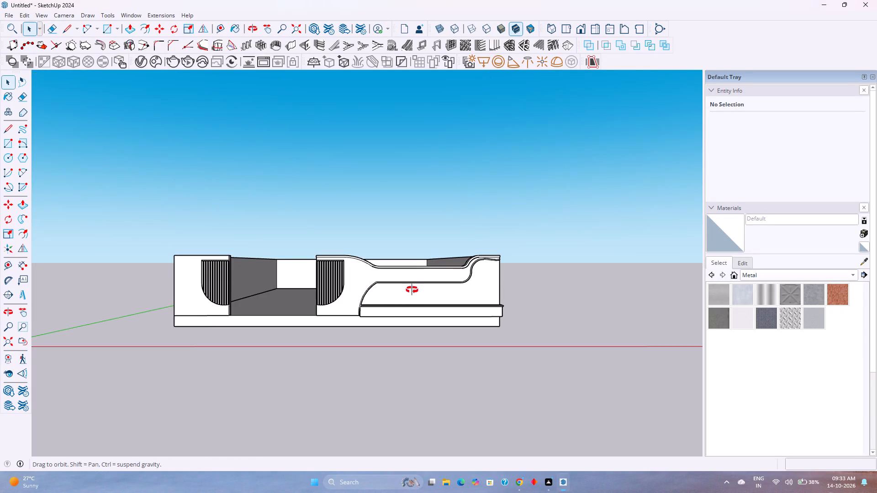
middle_drag(412, 290, 438, 368)
scroll(245, 312, up, 3)
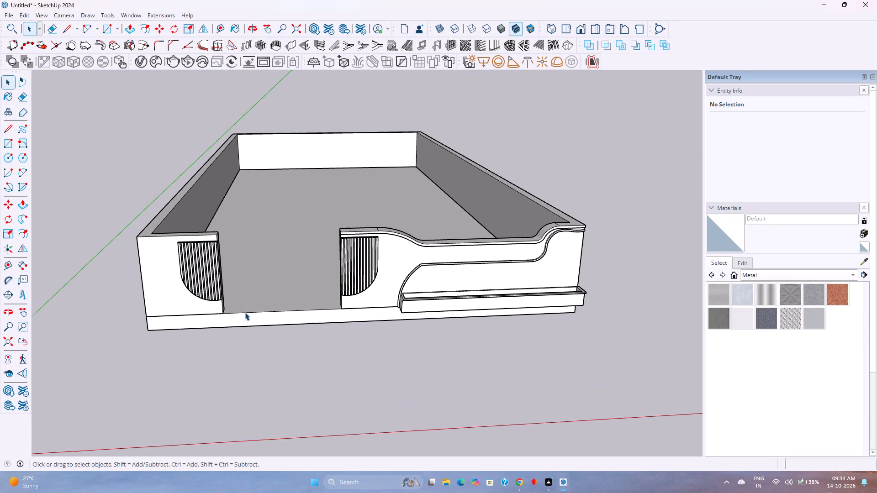
scroll(245, 312, up, 3)
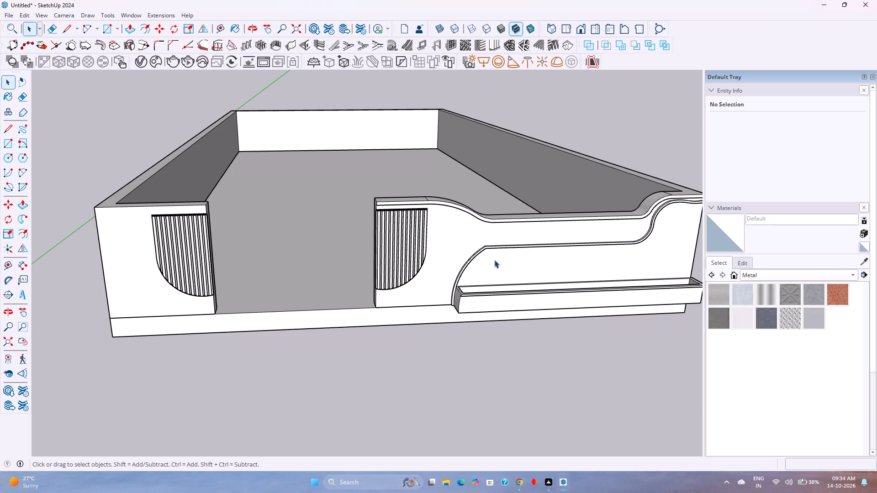
scroll(459, 300, up, 2)
middle_drag(454, 300, 322, 323)
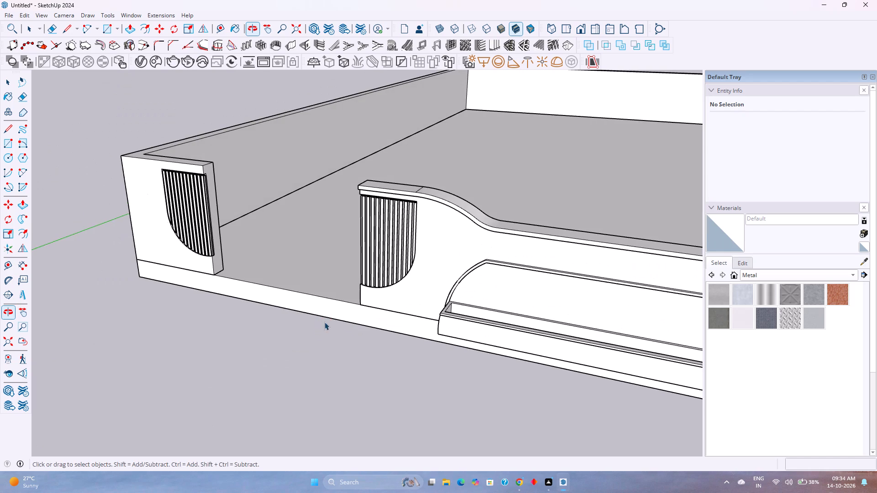
double_click(313, 309)
click(313, 301)
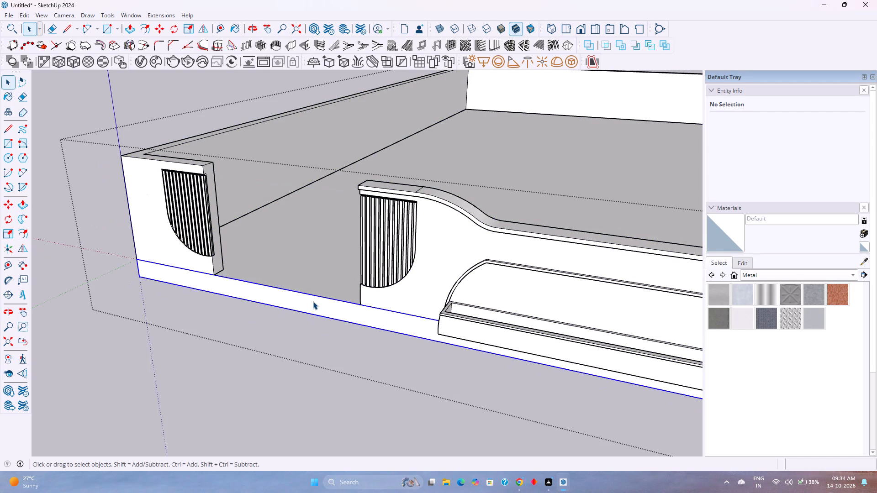
click(313, 301)
click(313, 301)
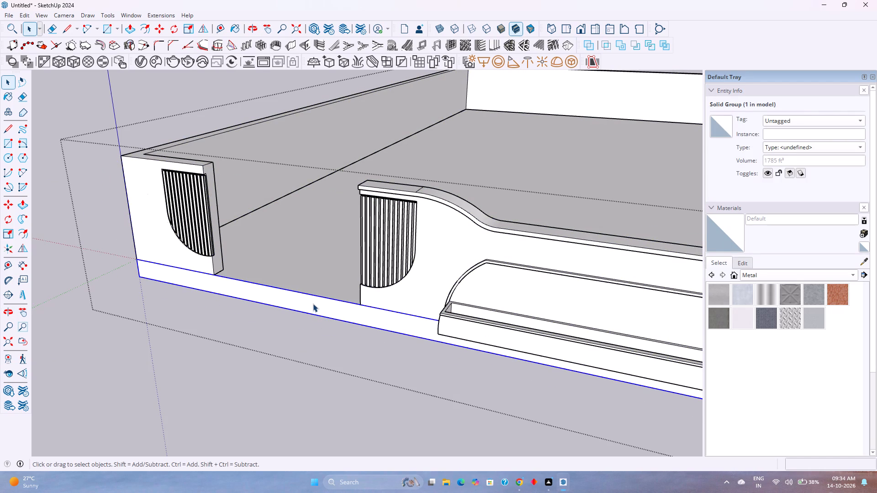
double_click(313, 305)
key(p)
click(313, 305)
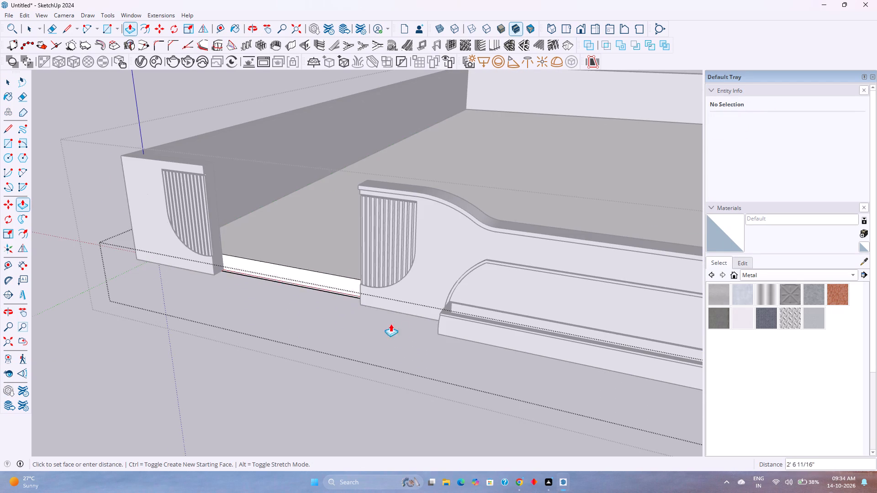
click(462, 334)
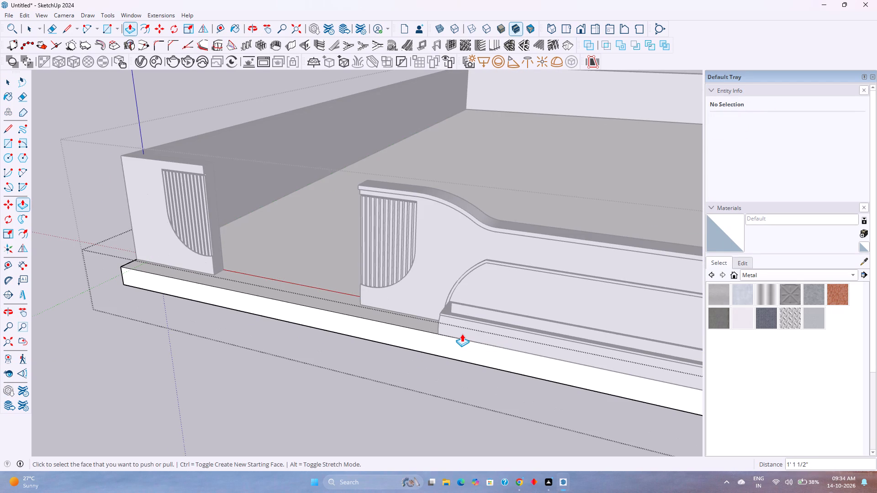
key(space)
key(Escape)
Examine the extended base and the front boundary wall from several angles and in the front view.
scroll(462, 333, down, 5)
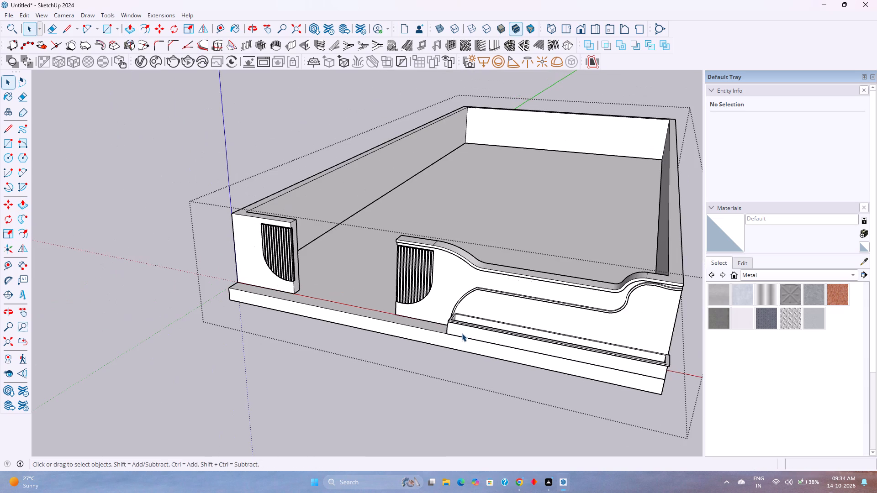
middle_drag(464, 333, 292, 360)
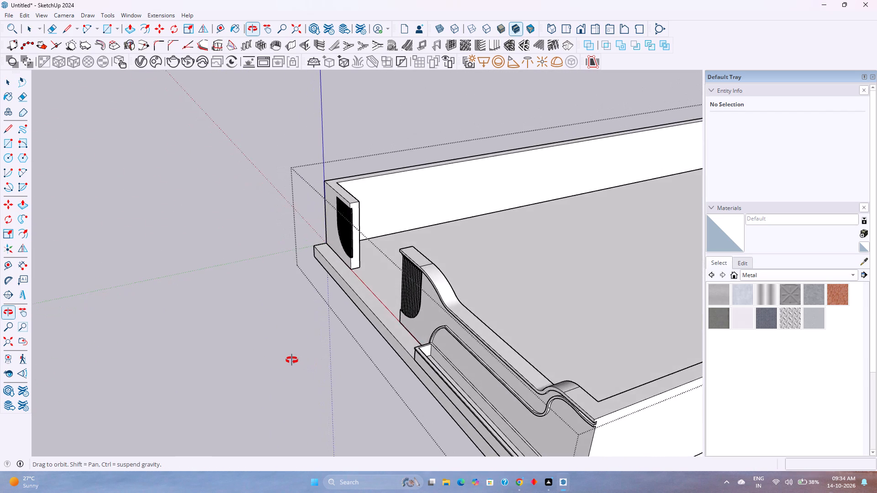
middle_drag(292, 360, 617, 337)
middle_click(617, 337)
scroll(473, 332, down, 4)
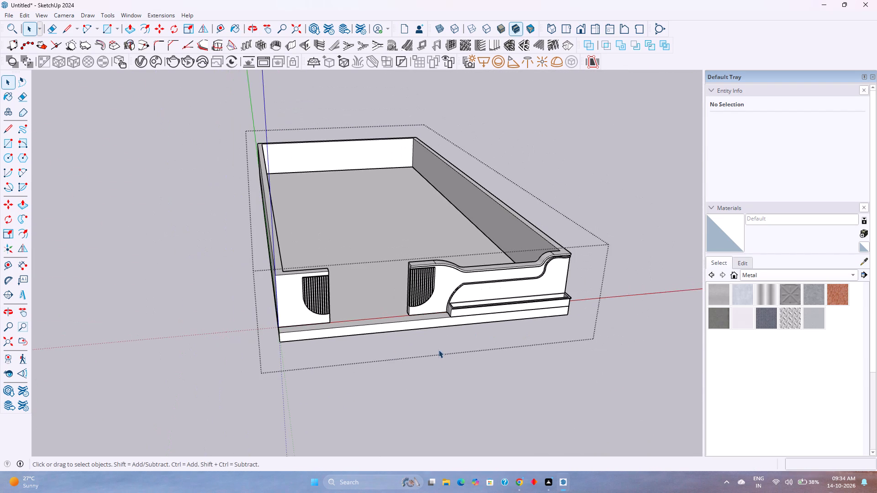
scroll(434, 354, down, 1)
middle_drag(433, 354, 424, 296)
middle_click(424, 296)
scroll(424, 296, up, 1)
scroll(425, 296, down, 1)
shift+middle_drag(425, 296, 435, 359)
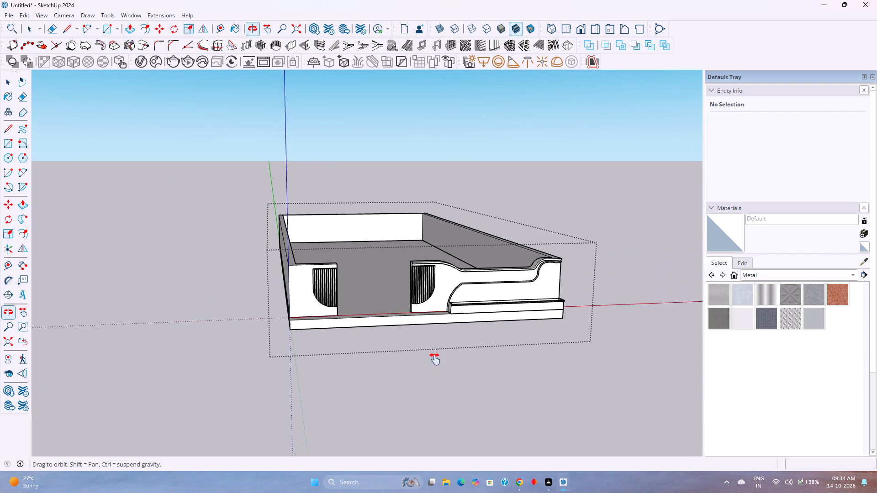
shift+middle_drag(435, 359, 433, 363)
shift+middle_click(433, 363)
click(579, 23)
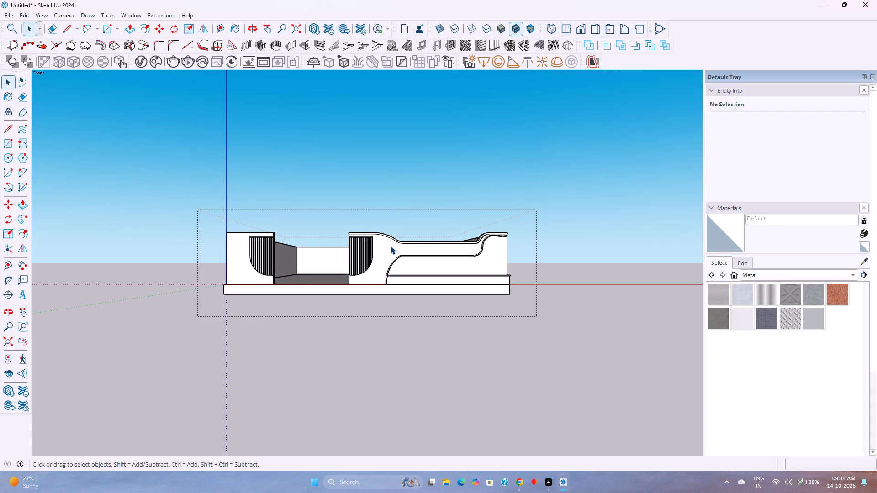
scroll(391, 246, up, 3)
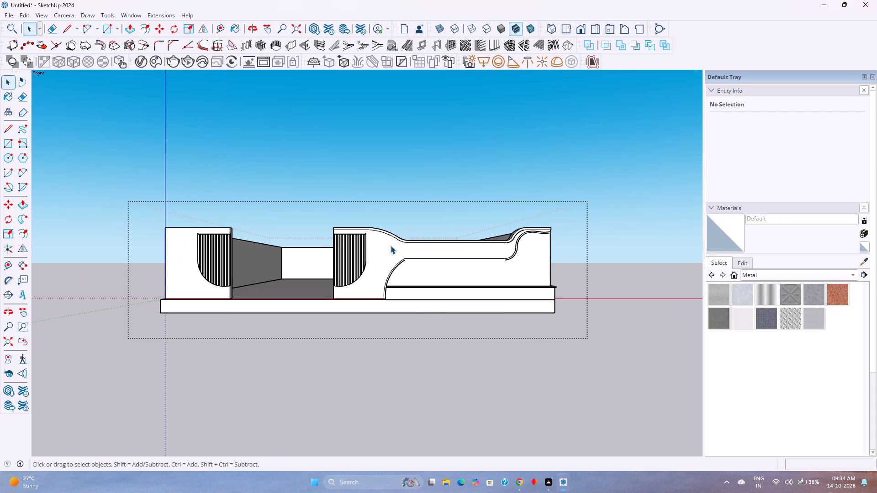
scroll(391, 246, up, 4)
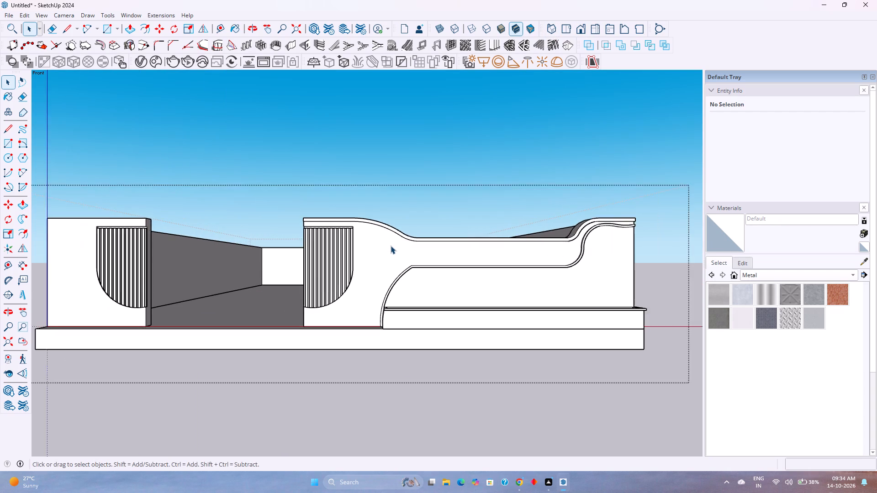
scroll(391, 246, up, 2)
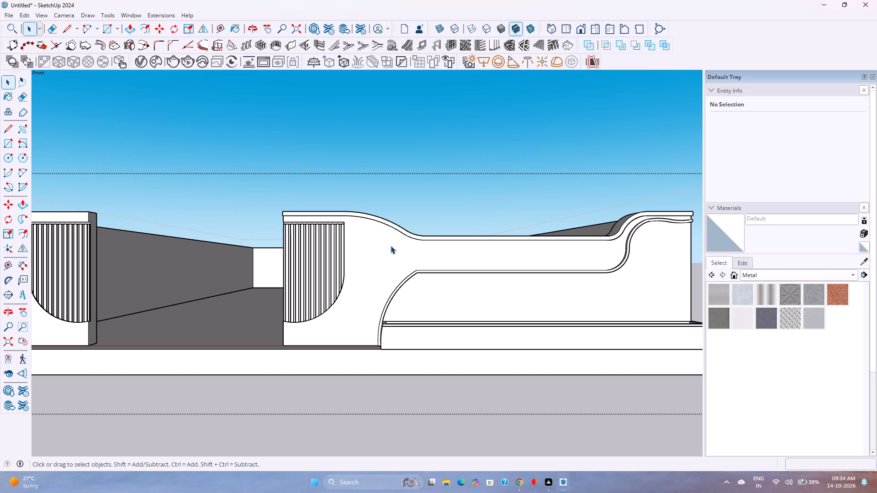
scroll(391, 246, down, 3)
scroll(391, 246, up, 1)
scroll(391, 246, down, 2)
middle_drag(403, 225, 405, 226)
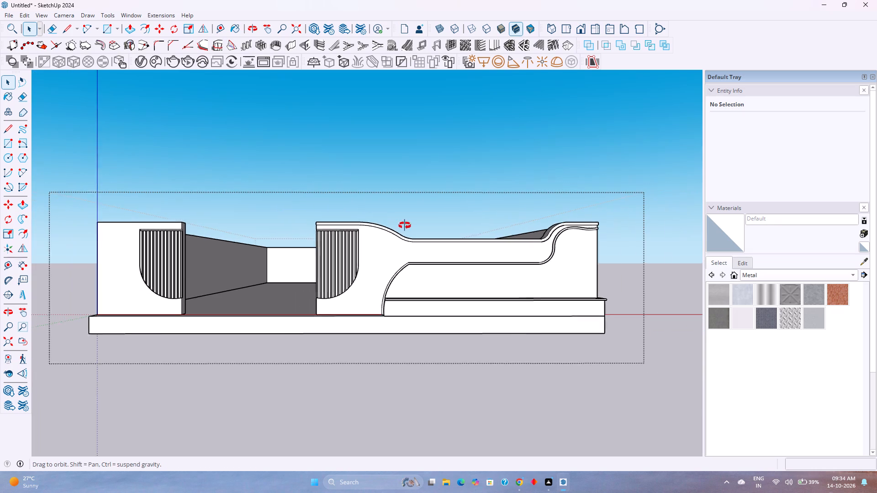
middle_drag(405, 226, 399, 288)
middle_click(399, 288)
scroll(394, 282, down, 3)
click(598, 226)
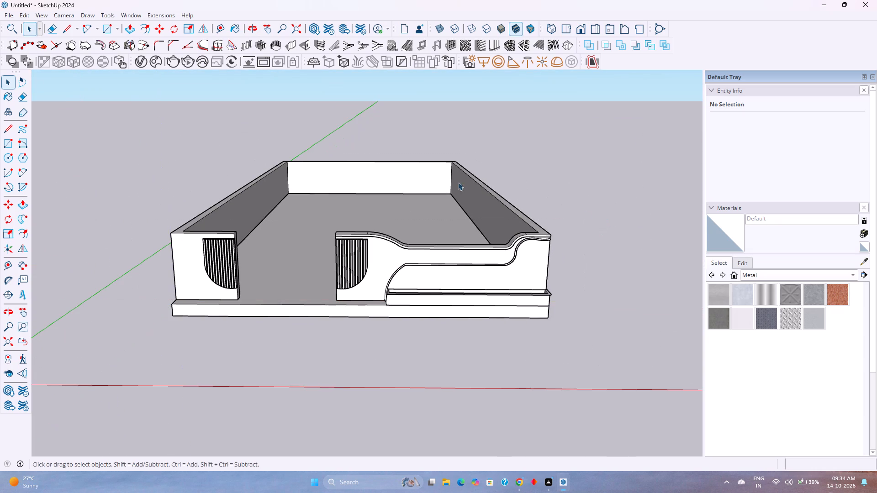
Inside the base slab group, place guides on the floor 3' in from the left wall and 3' from the back wall.
middle_drag(445, 179, 453, 232)
scroll(453, 232, down, 1)
middle_click(453, 232)
double_click(482, 194)
scroll(300, 143, up, 2)
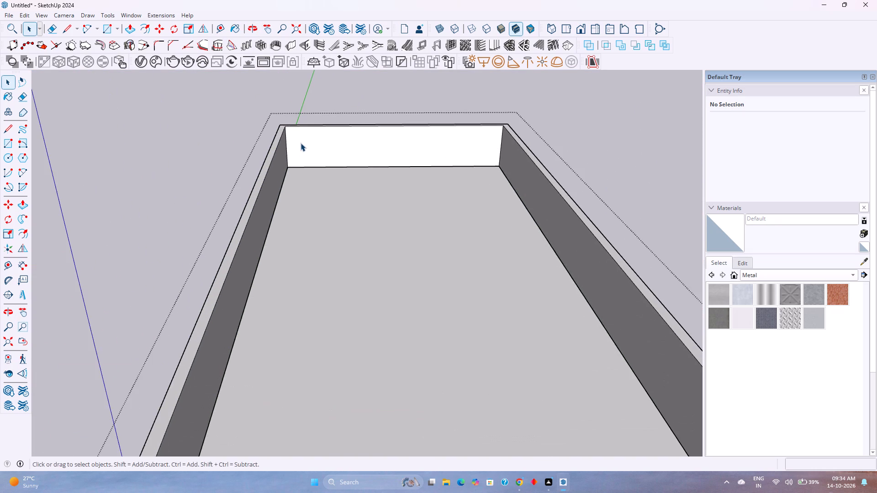
scroll(301, 143, up, 2)
shift+middle_drag(362, 185, 313, 147)
shift+middle_click(312, 146)
scroll(310, 145, down, 4)
middle_drag(321, 149, 345, 210)
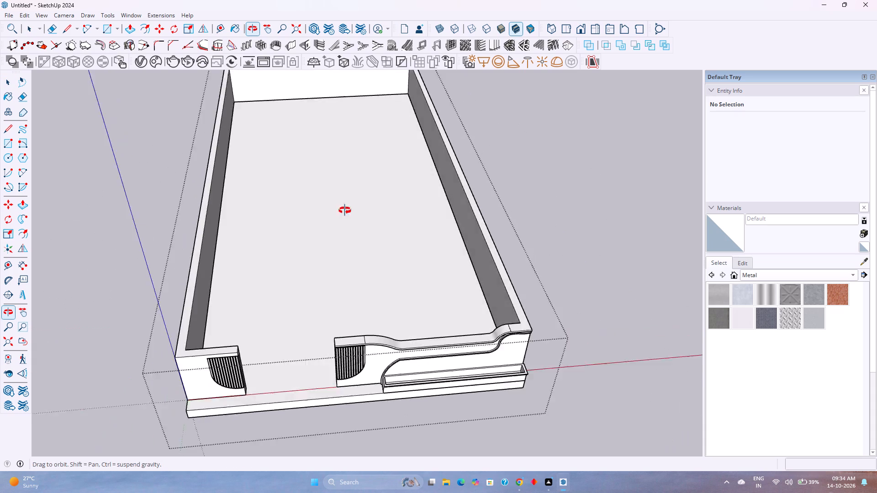
middle_drag(345, 210, 328, 206)
middle_click(328, 206)
scroll(328, 206, down, 2)
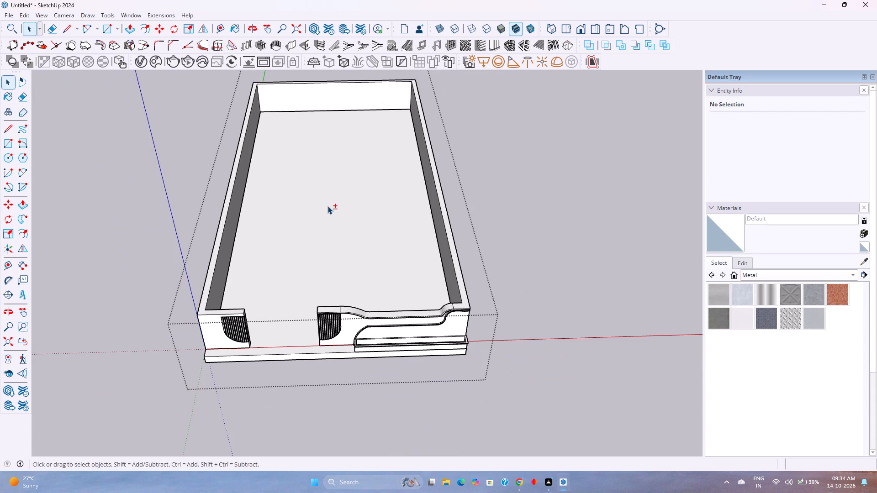
shift+middle_drag(325, 206, 317, 227)
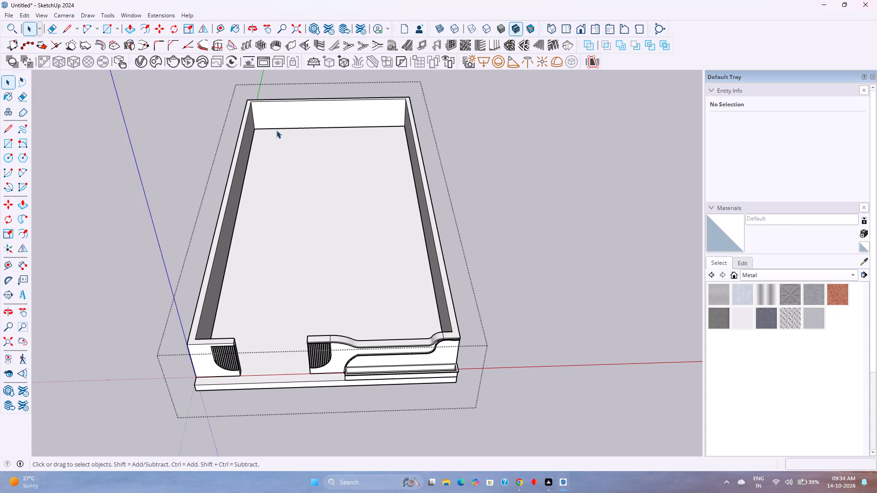
click(222, 25)
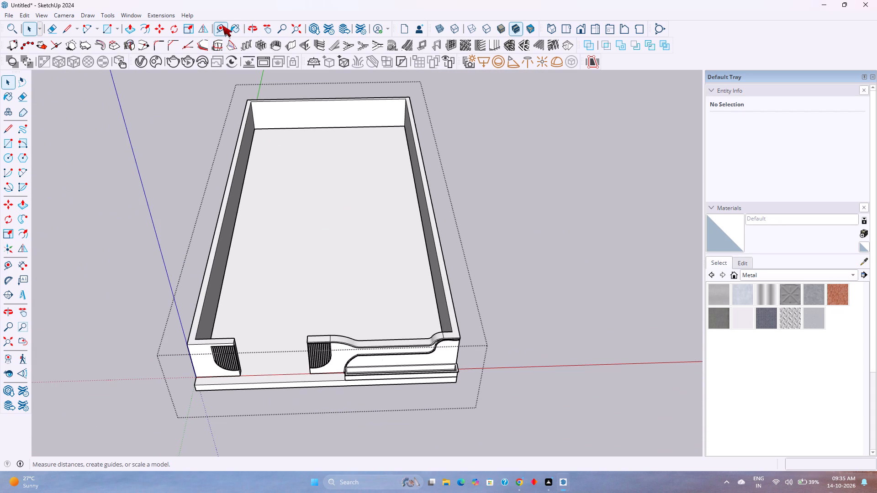
click(248, 166)
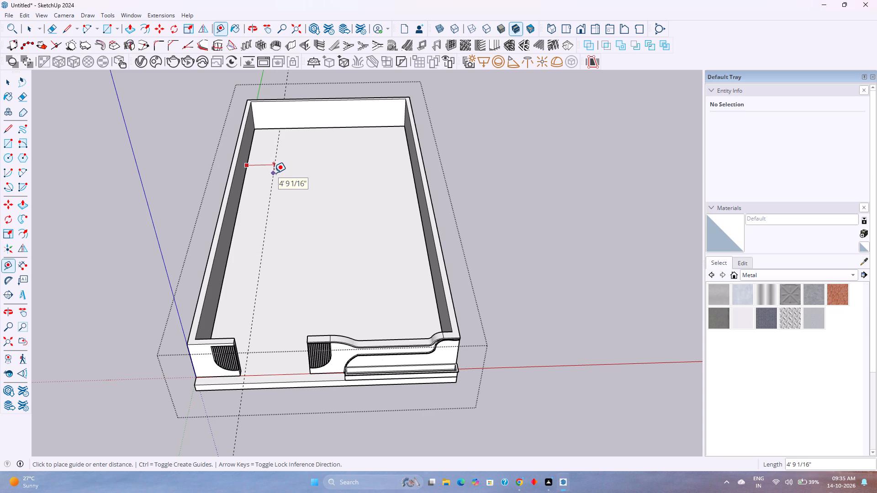
text(3')
key(Return)
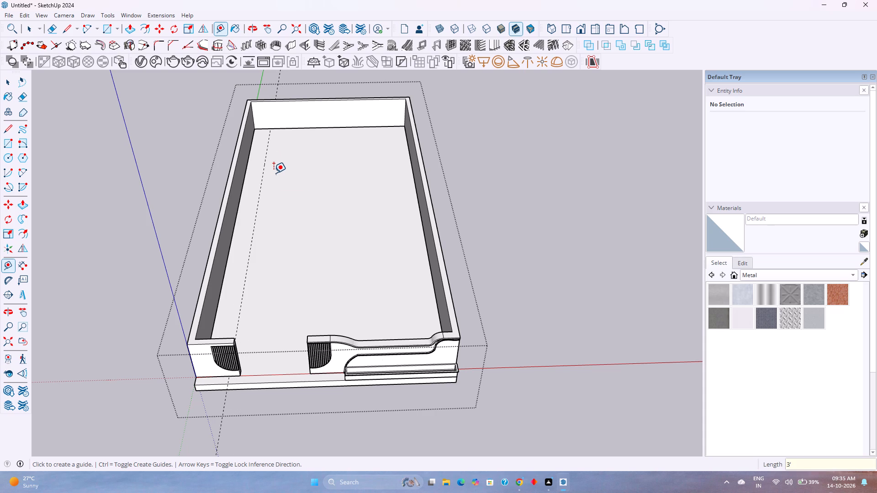
click(318, 126)
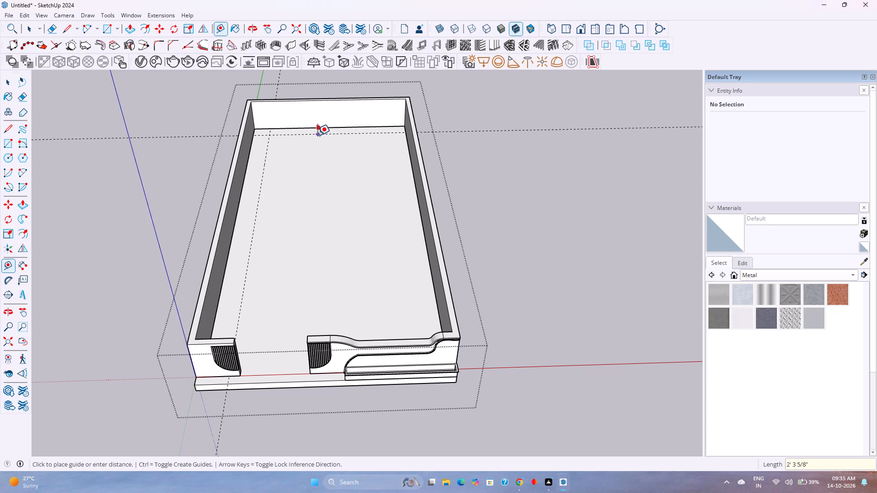
key(3)
key(apostrophe)
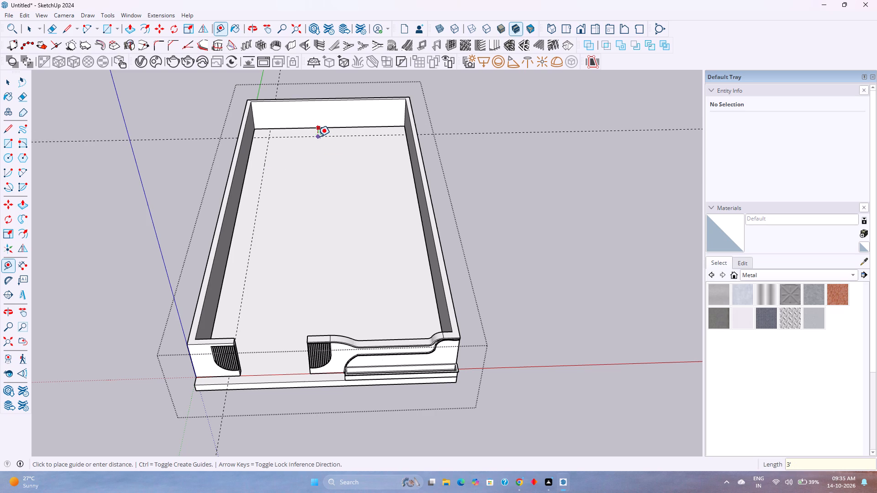
key(Return)
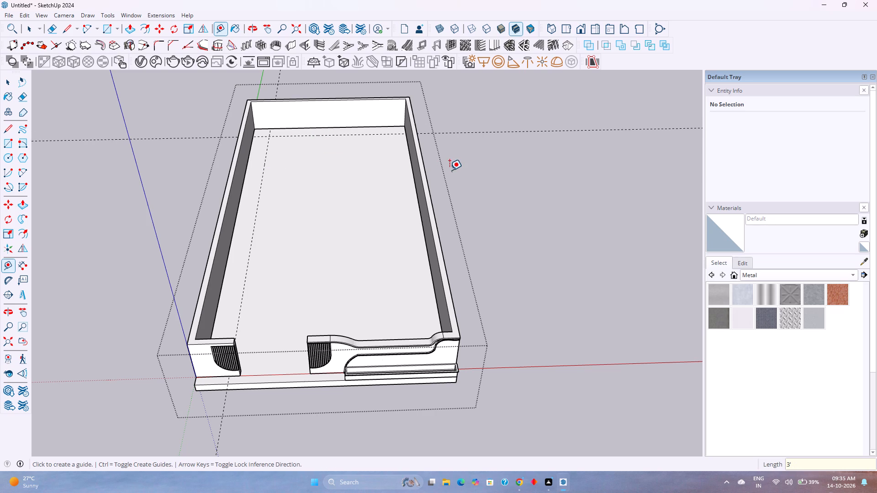
Place a guide 2' in from the right wall and another 45' forward of the back guide.
click(420, 199)
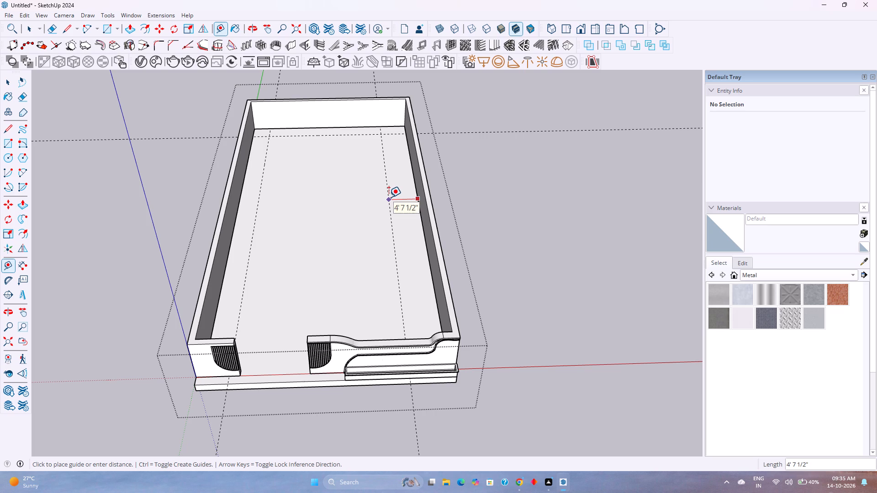
text(2')
key(Return)
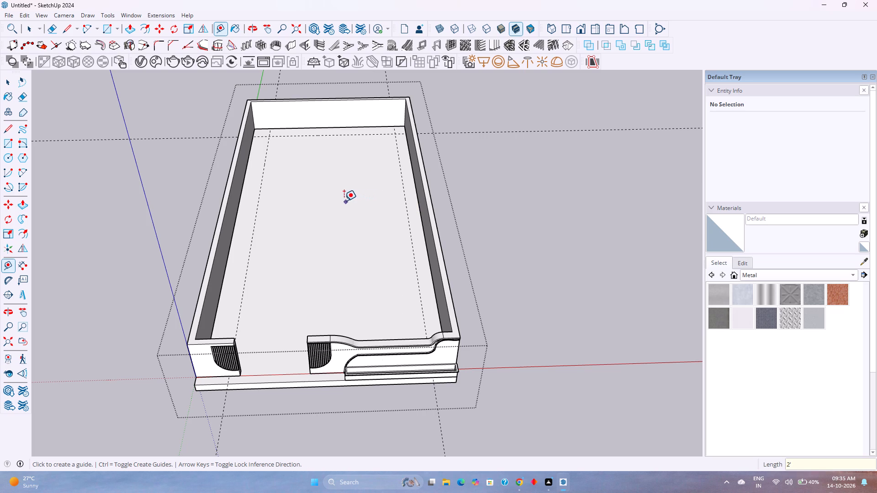
click(362, 134)
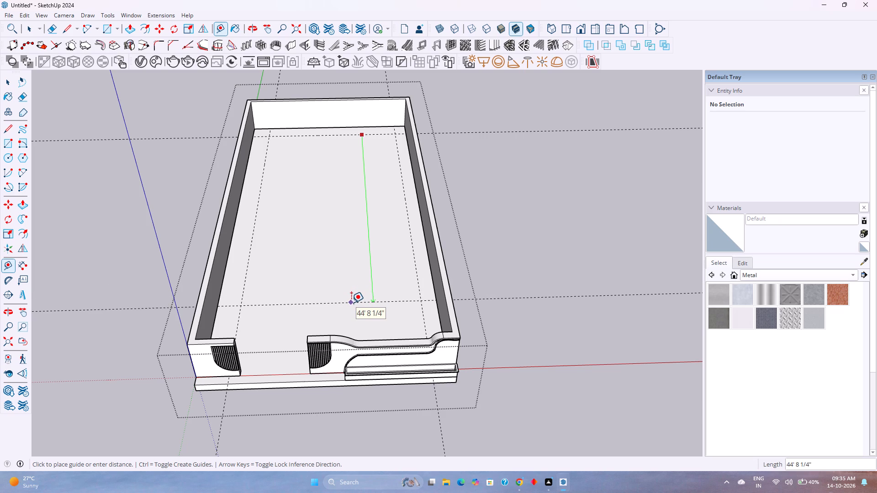
text(45')
key(Return)
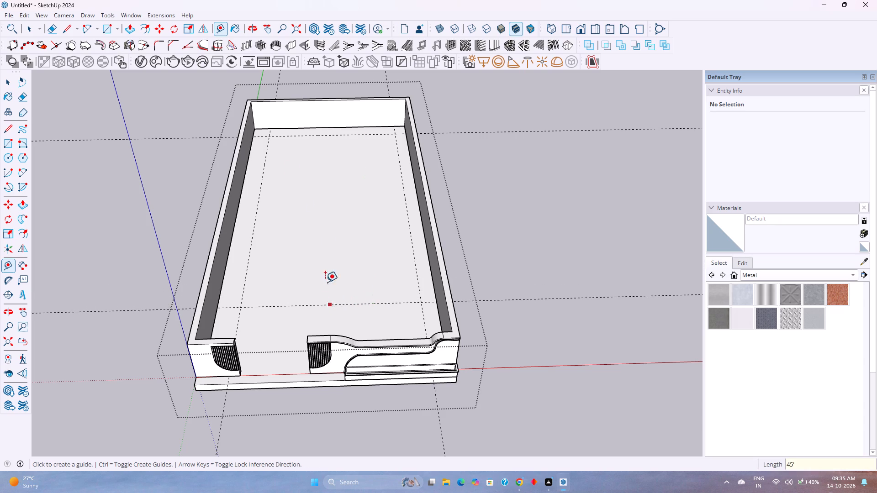
Draw a 23' 3" by 45' rectangle on the floor between the opposite guide intersections.
click(105, 29)
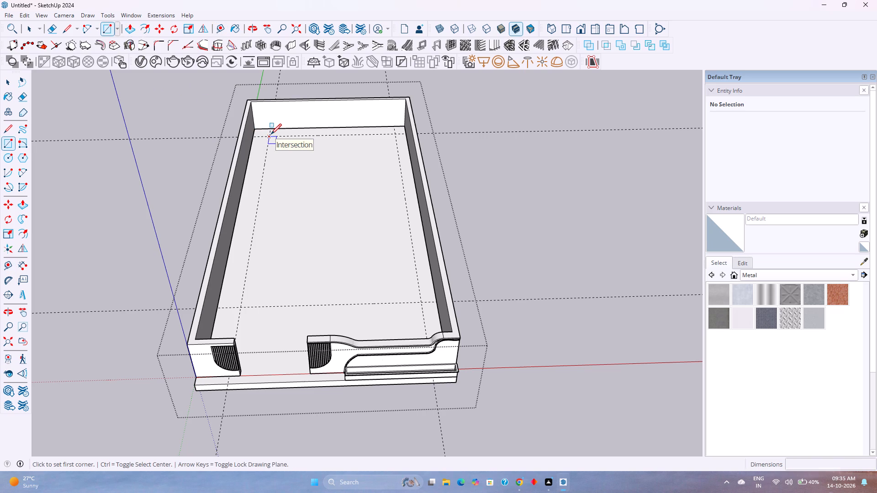
click(271, 134)
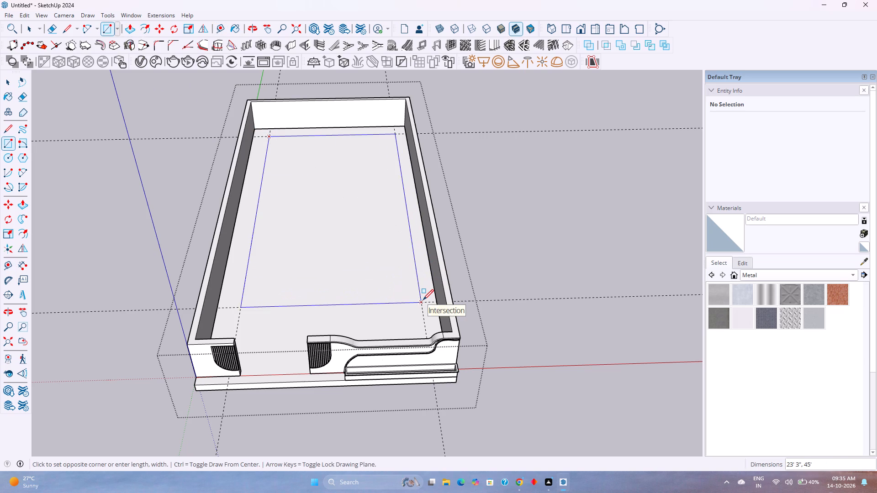
click(423, 300)
key(space)
Group the footprint rectangle's face and edges, and leave the base slab group.
double_click(352, 262)
right_click(352, 262)
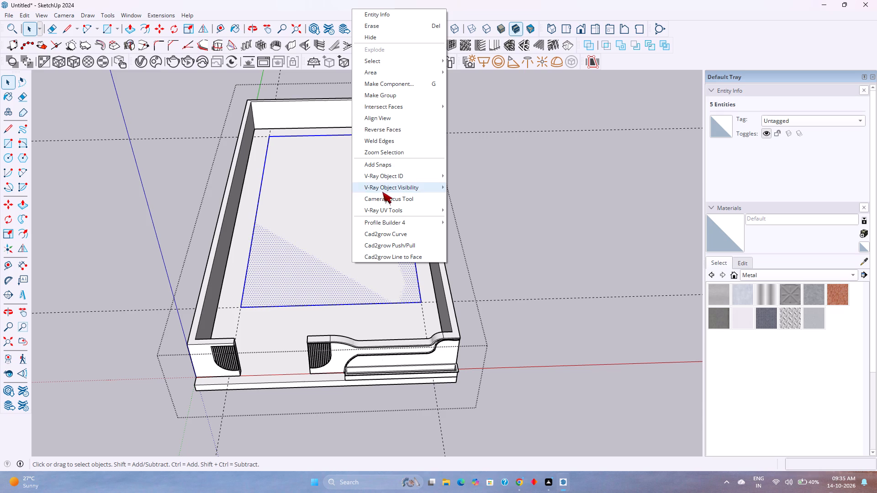
click(397, 95)
click(525, 213)
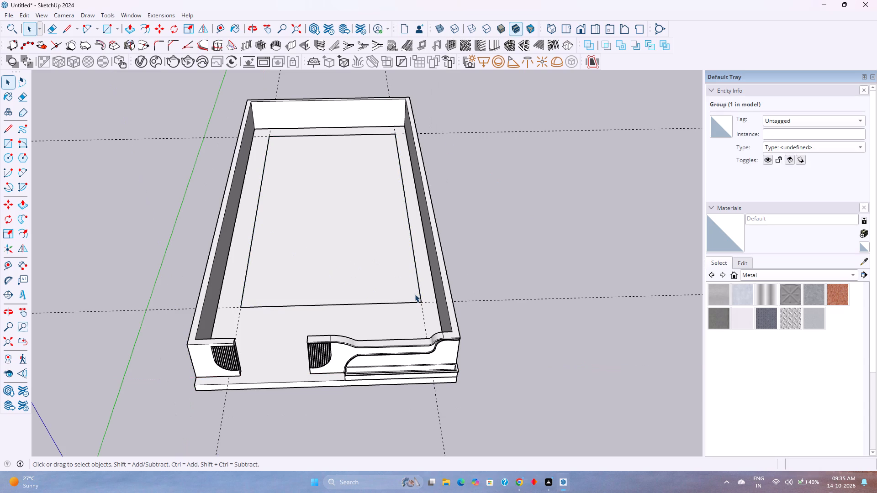
Inside the boundary wall group, draw a line across the wall top at the front-left corner, separating the front segment from the side wall.
middle_drag(415, 294, 417, 220)
middle_click(417, 220)
scroll(381, 282, down, 1)
middle_drag(376, 306, 380, 235)
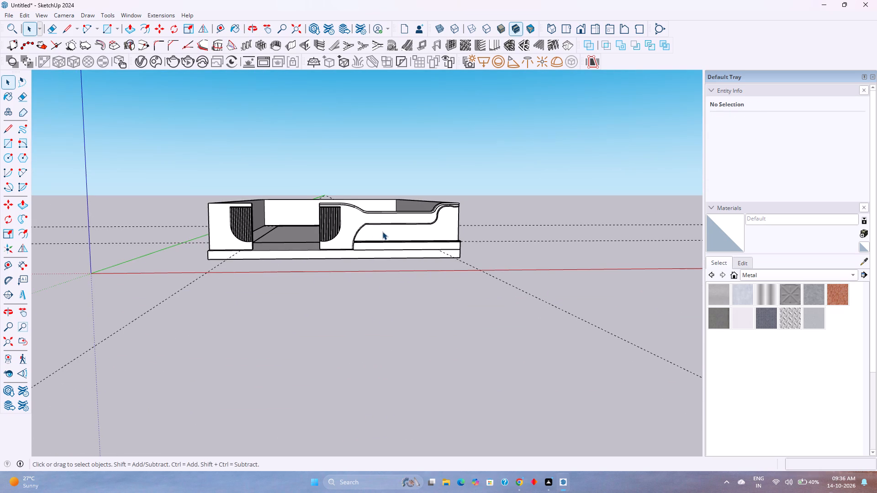
scroll(243, 197, up, 9)
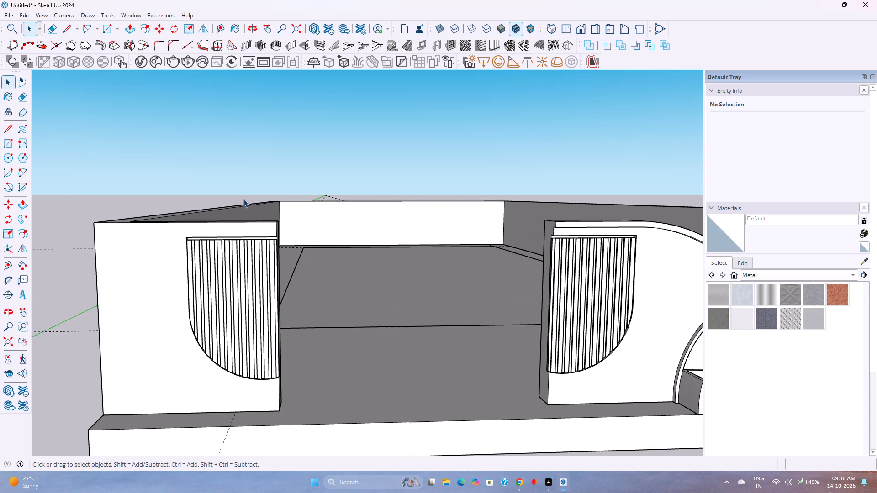
scroll(255, 222, up, 10)
middle_drag(261, 240, 246, 257)
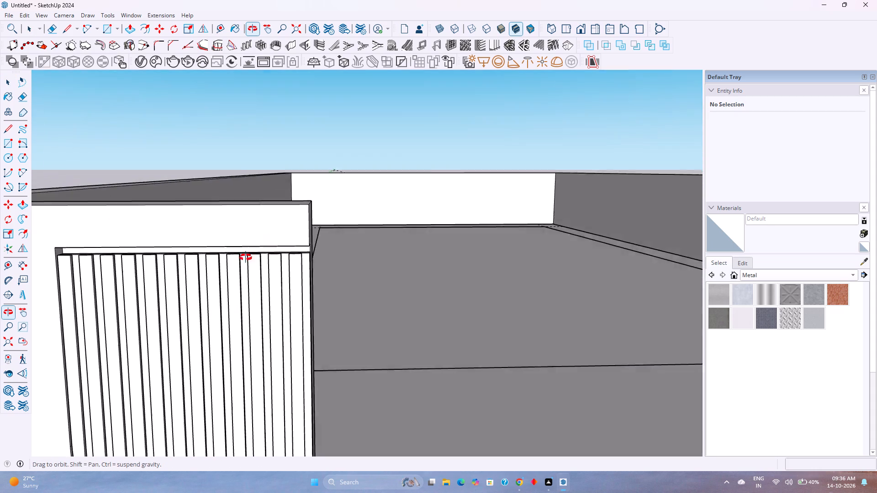
middle_drag(246, 257, 137, 271)
middle_click(137, 271)
scroll(217, 248, down, 8)
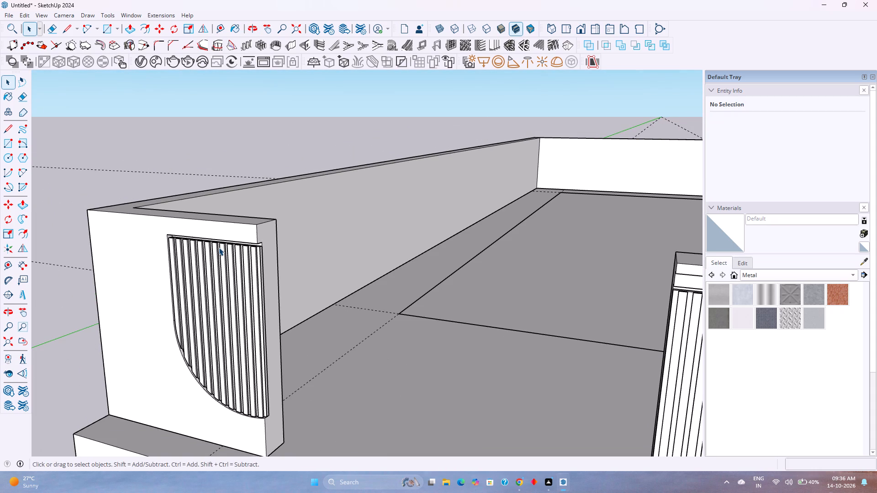
scroll(148, 193, up, 4)
click(143, 226)
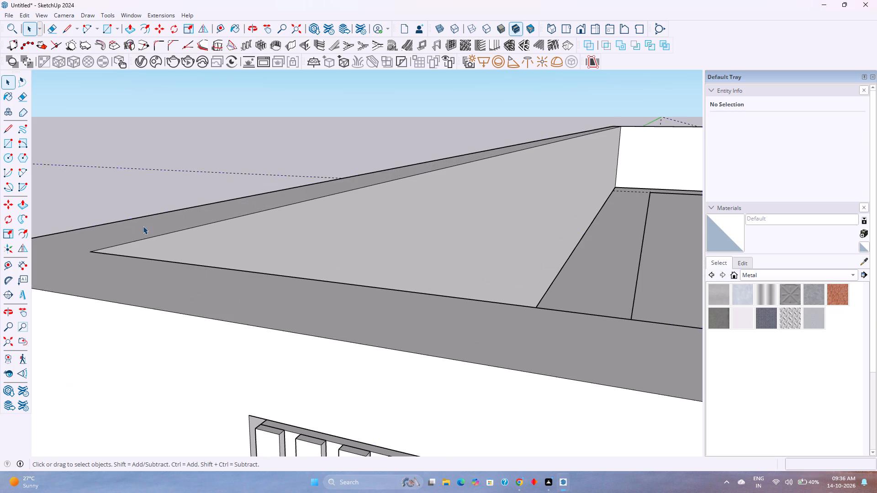
double_click(143, 226)
scroll(143, 226, down, 2)
click(143, 226)
scroll(143, 226, down, 8)
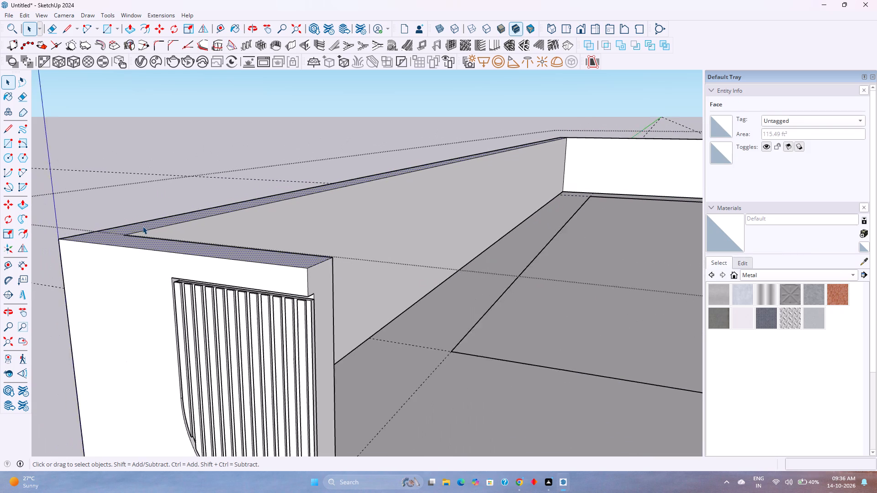
scroll(143, 226, down, 2)
middle_drag(143, 226, 160, 262)
middle_click(160, 262)
middle_drag(106, 213, 127, 275)
middle_click(126, 275)
scroll(189, 290, up, 1)
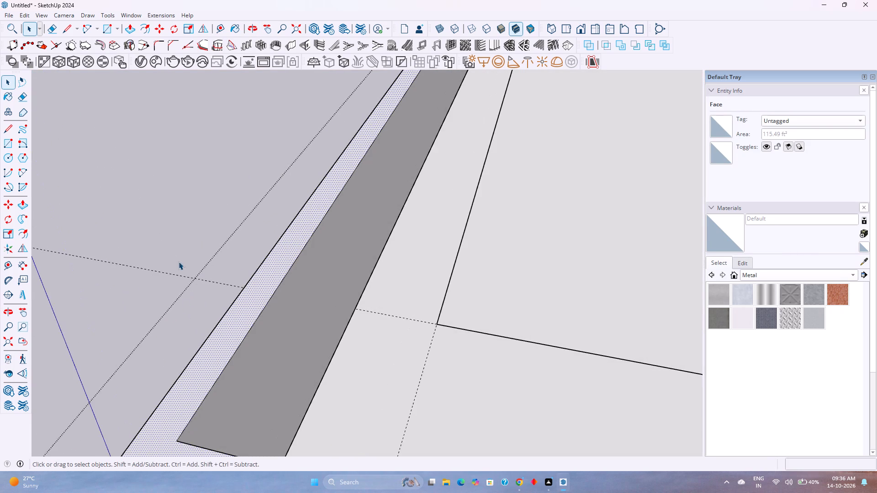
scroll(230, 277, down, 1)
shift+middle_drag(231, 277, 254, 229)
key(l)
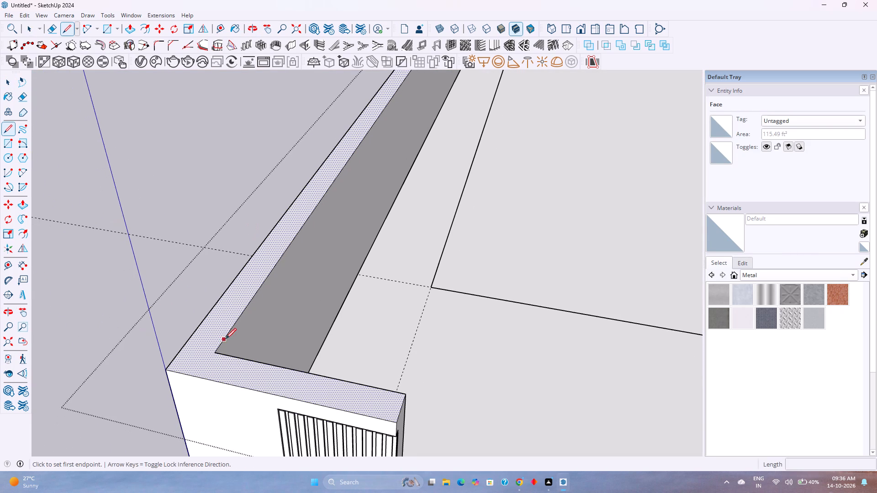
click(217, 352)
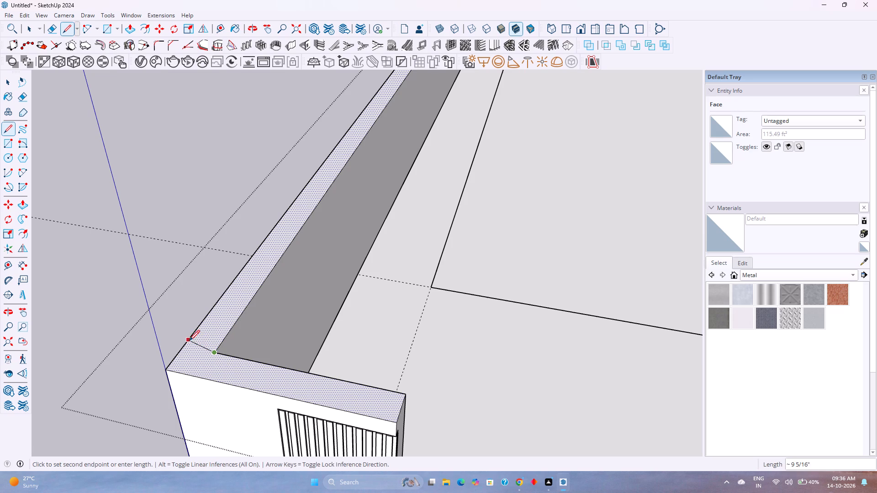
click(186, 341)
Push/Pull the top face of the front-left wall segment up 9".
key(p)
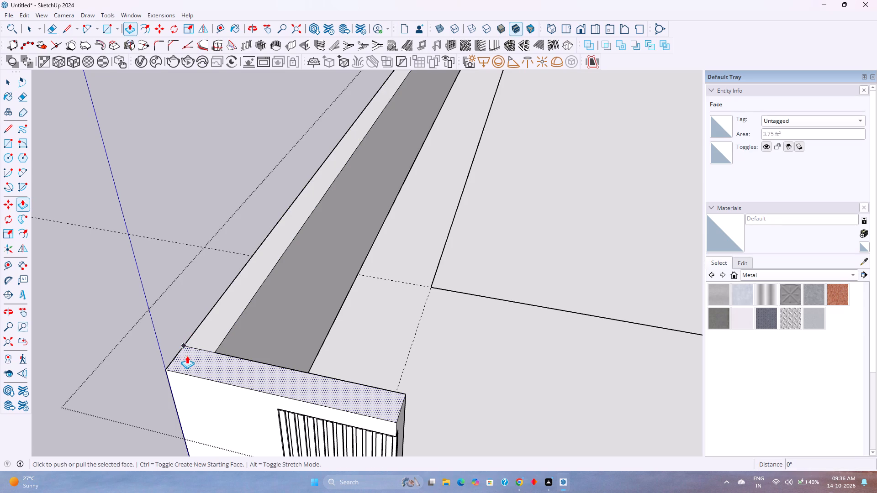
click(187, 356)
key(9)
key(Return)
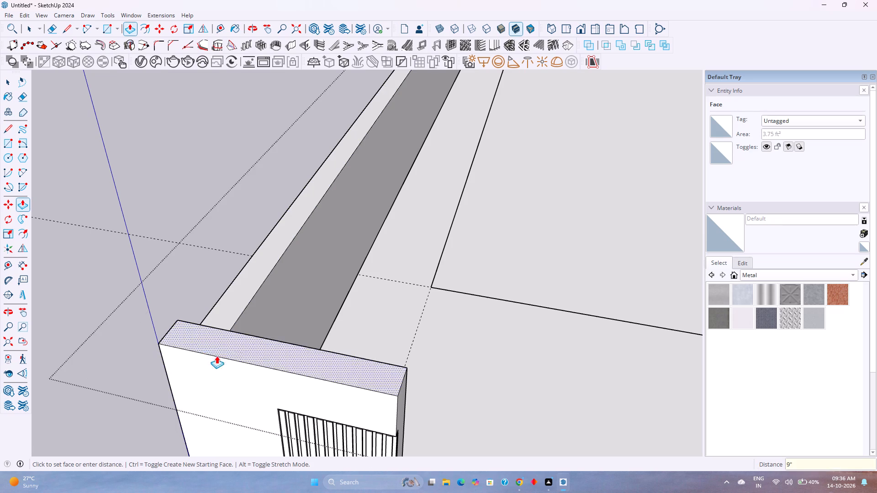
Push/Pull the top face of the fluted panel's recess in the front-left wall segment up 9".
middle_drag(221, 369, 208, 270)
middle_click(208, 270)
shift+middle_drag(257, 371, 247, 257)
shift+middle_click(247, 257)
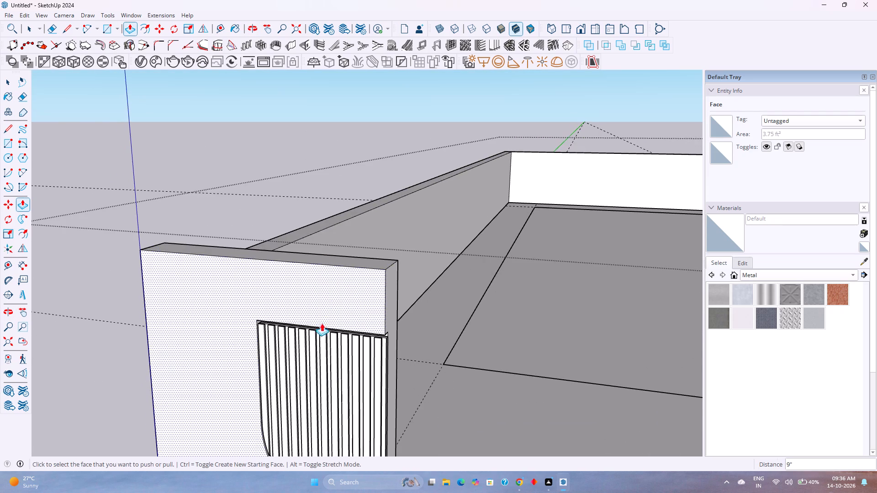
scroll(332, 332, up, 3)
middle_drag(357, 331, 318, 276)
middle_click(318, 275)
scroll(402, 328, up, 10)
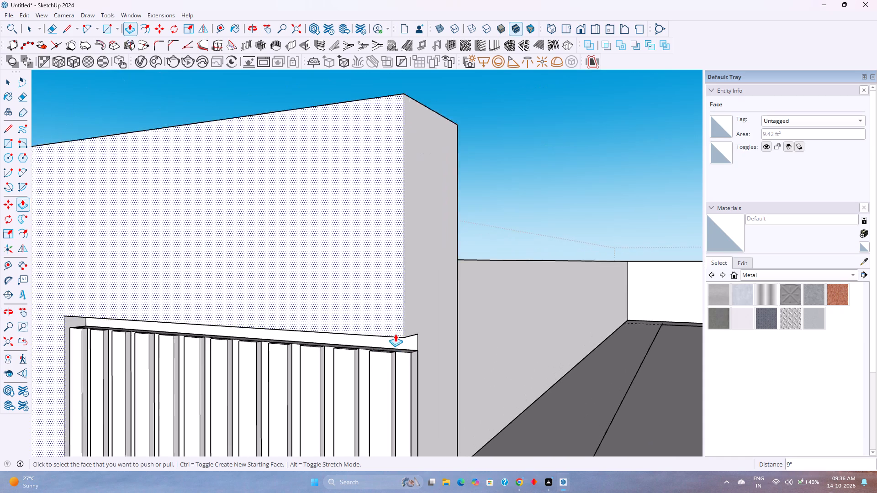
middle_drag(396, 343, 370, 285)
middle_click(370, 284)
click(378, 332)
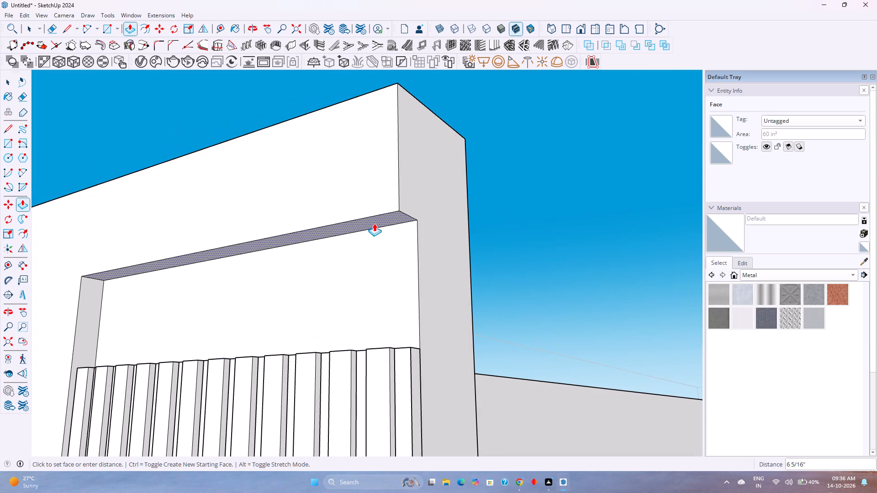
key(9)
key(Return)
key(space)
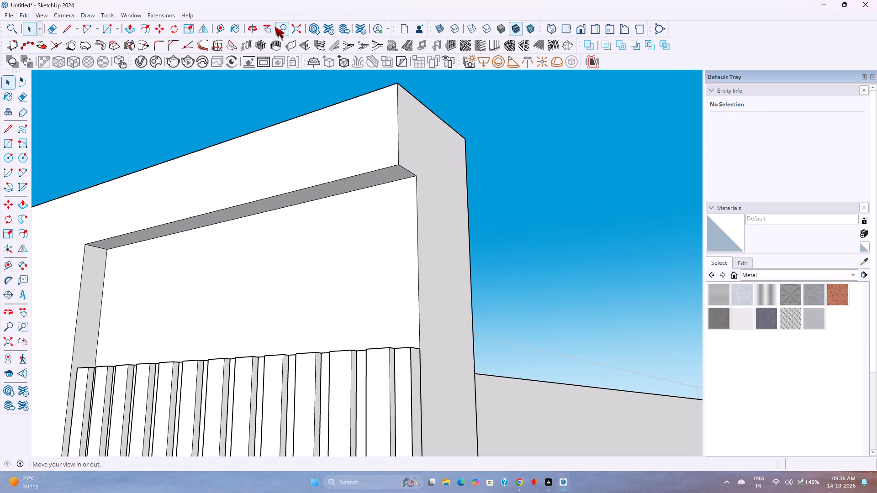
Place a guide 1" below the top edge of the recess in the front-left wall segment.
click(223, 26)
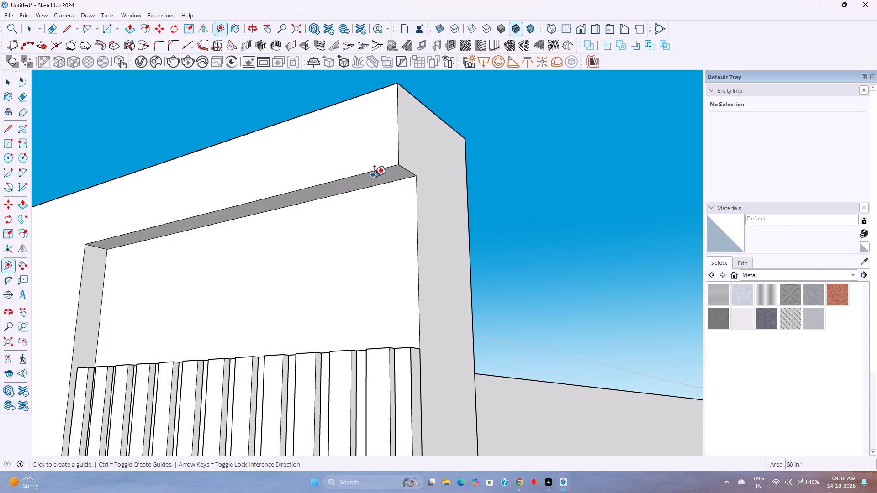
click(378, 183)
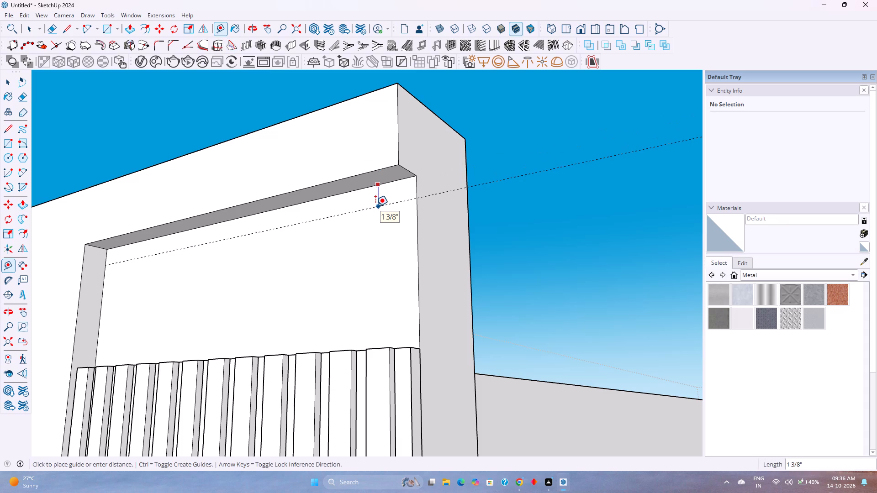
key(1)
key(Return)
key(space)
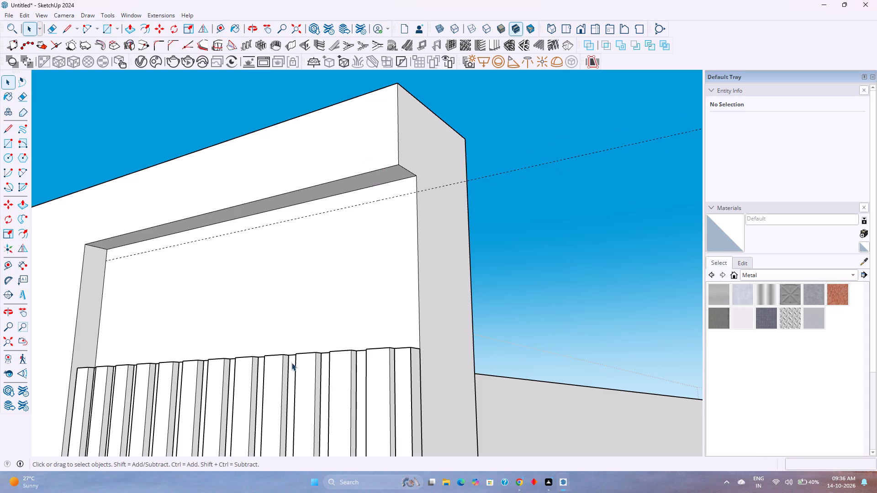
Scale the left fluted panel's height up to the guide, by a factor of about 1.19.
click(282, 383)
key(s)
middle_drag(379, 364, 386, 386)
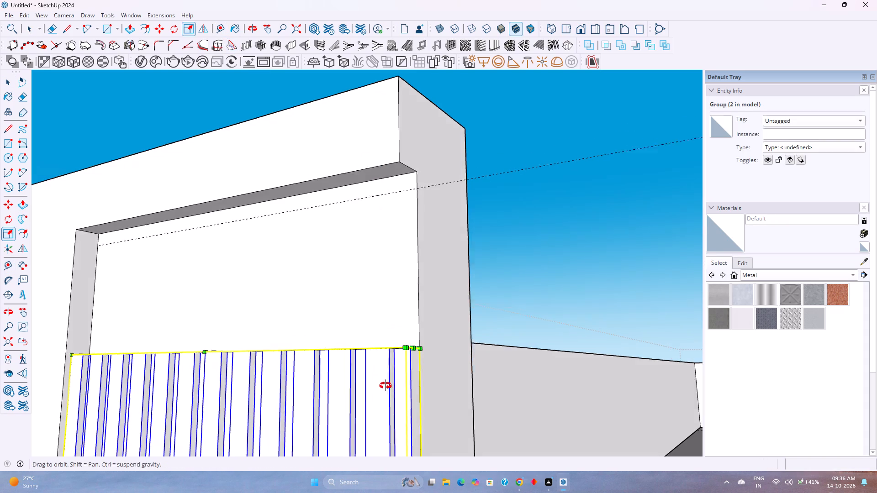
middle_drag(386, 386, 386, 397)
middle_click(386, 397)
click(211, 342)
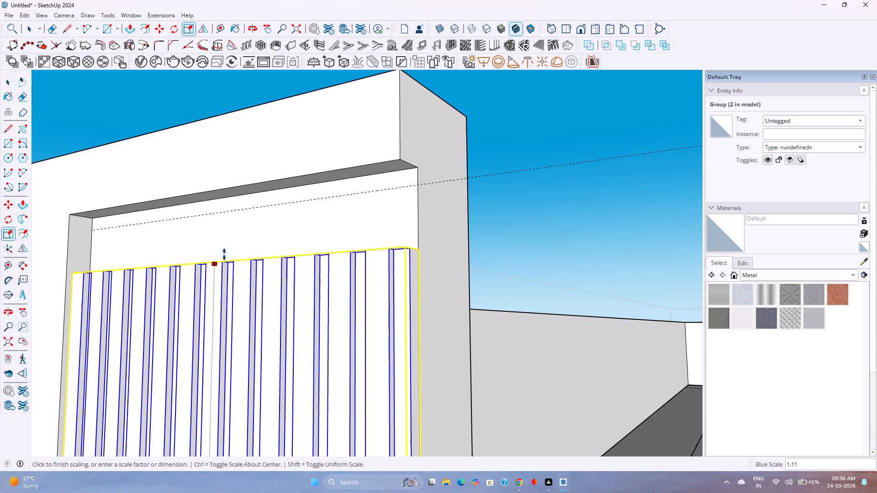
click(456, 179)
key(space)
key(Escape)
Examine the stretched fluted panel's fit along the recess's curved edge and compare it with the panel across the gate opening.
scroll(325, 225, down, 8)
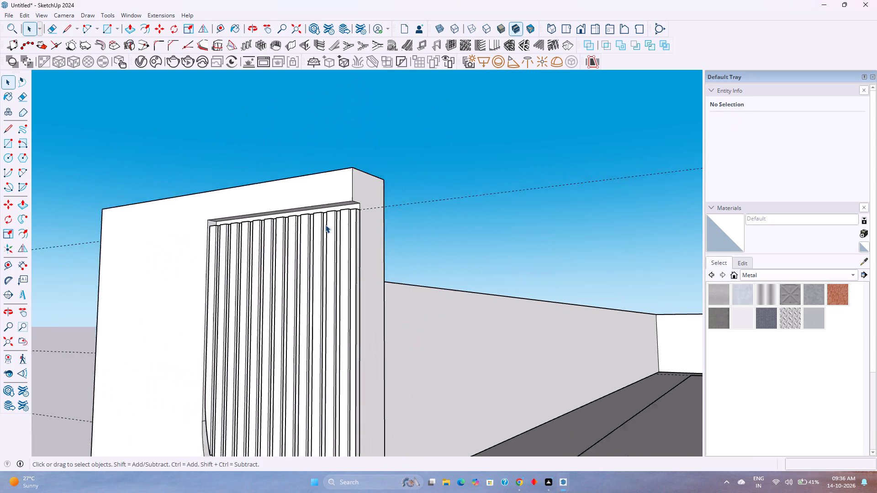
scroll(325, 225, down, 7)
middle_drag(326, 225, 392, 260)
scroll(392, 260, up, 1)
scroll(392, 261, down, 7)
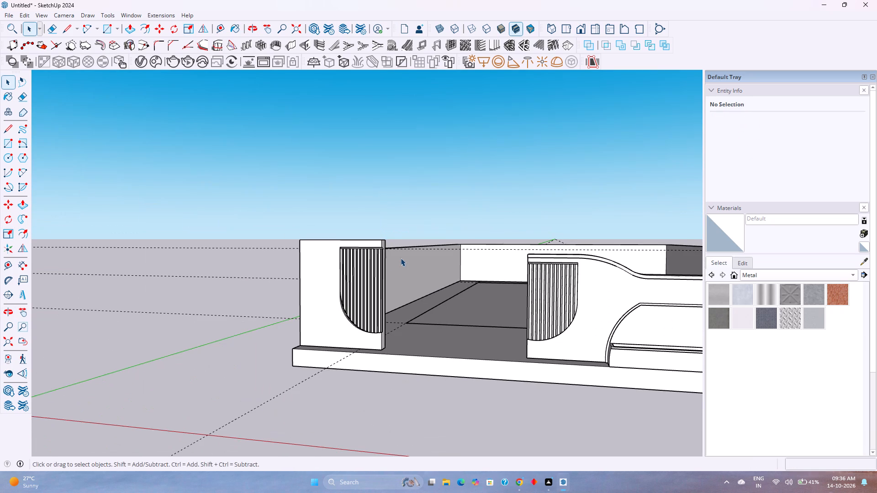
shift+middle_drag(401, 257, 370, 252)
scroll(337, 259, down, 1)
middle_drag(316, 265, 336, 283)
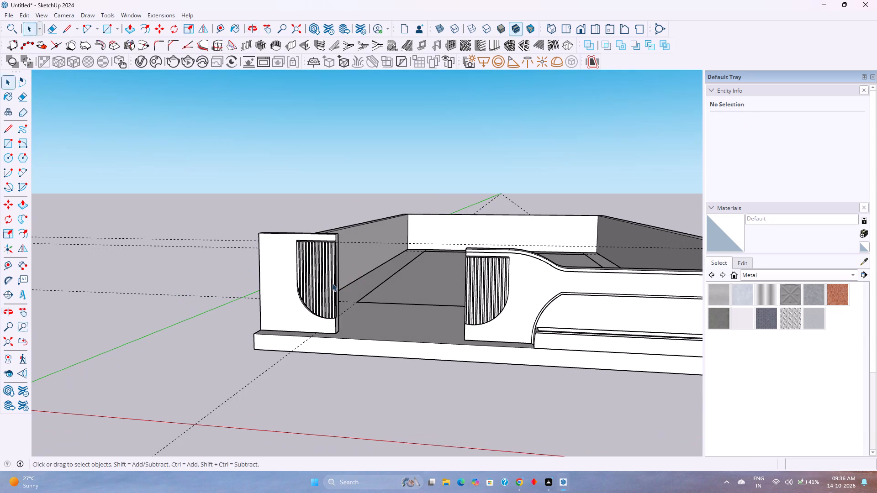
scroll(280, 276, up, 10)
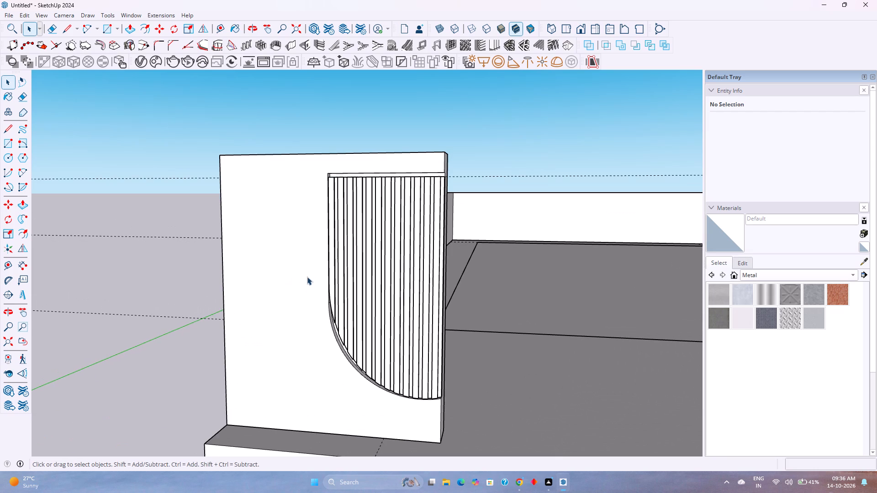
middle_drag(384, 226, 368, 277)
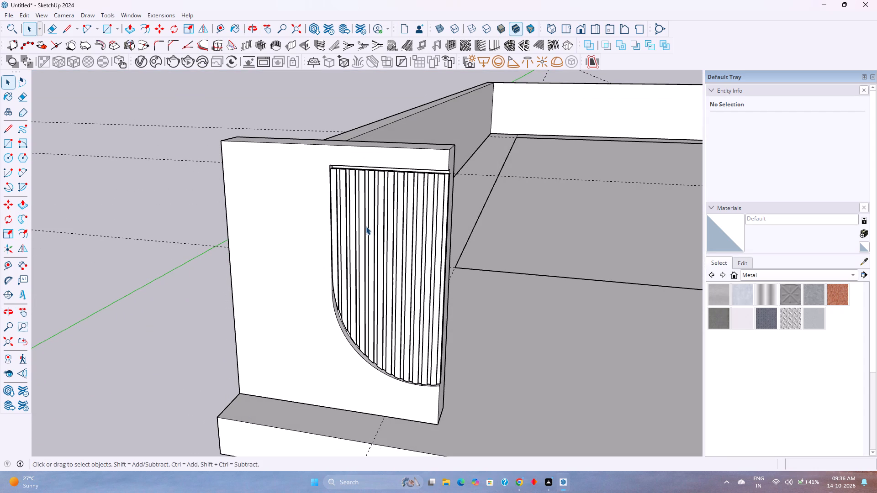
middle_drag(386, 309, 386, 309)
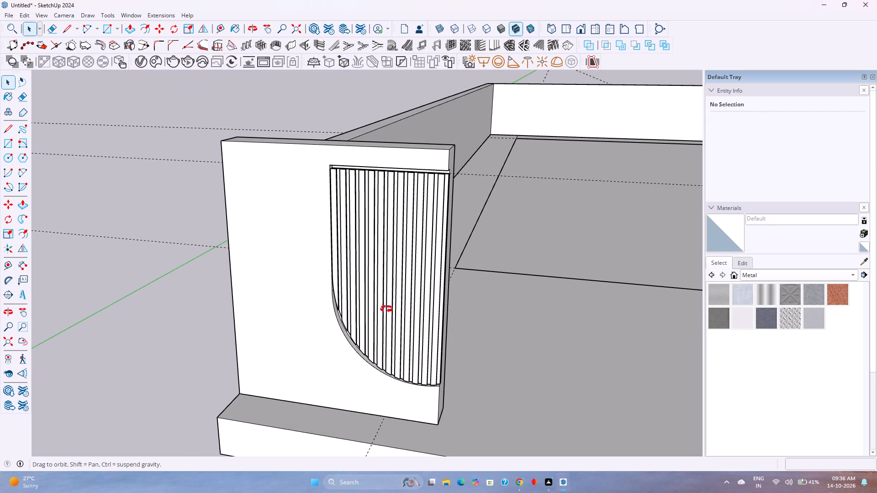
middle_drag(386, 309, 434, 243)
middle_drag(394, 315, 417, 264)
scroll(331, 333, up, 2)
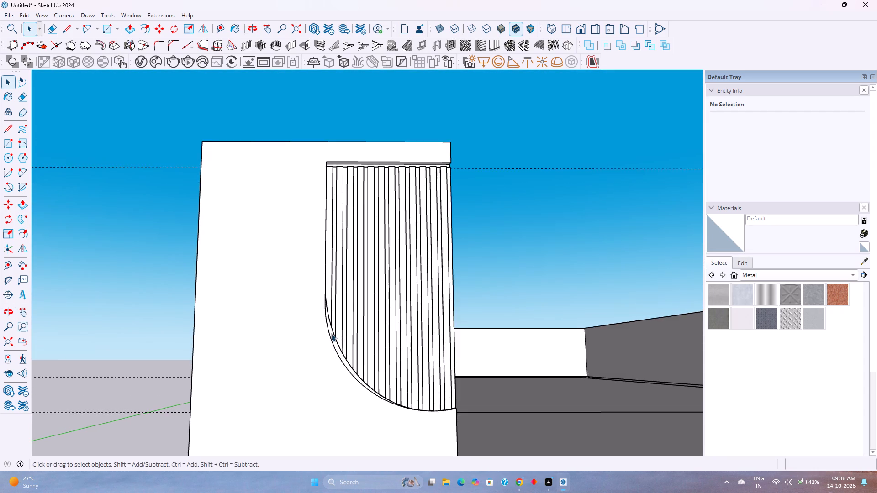
scroll(331, 333, up, 8)
scroll(337, 341, down, 13)
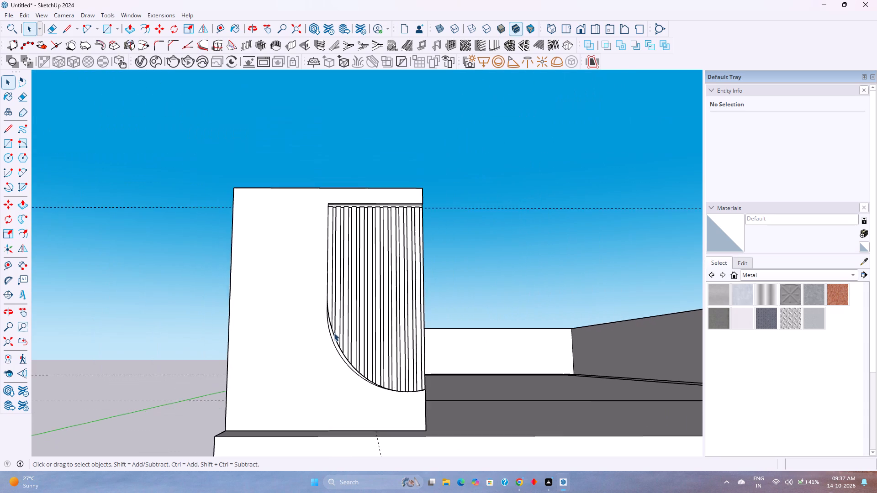
scroll(334, 333, down, 4)
shift+middle_drag(615, 351, 434, 376)
shift+middle_click(434, 376)
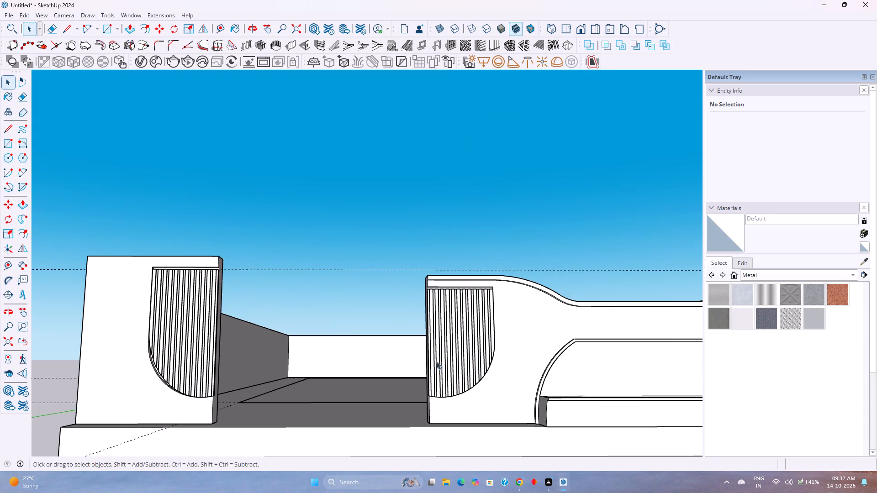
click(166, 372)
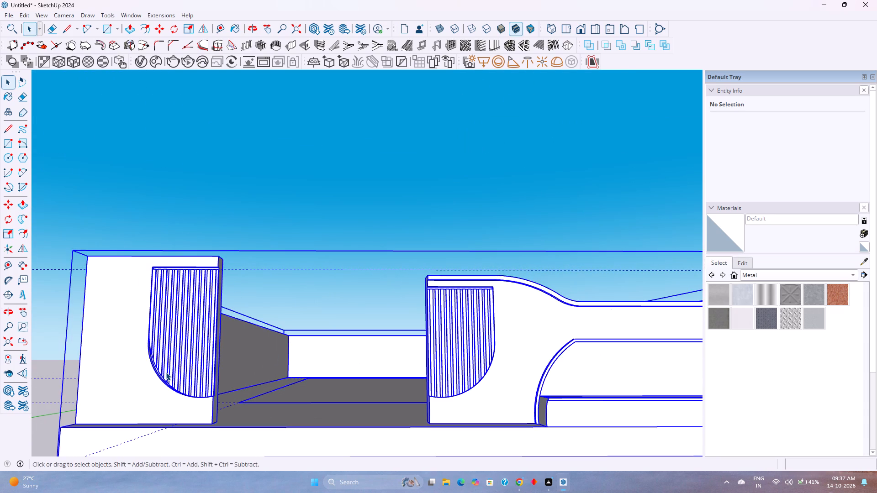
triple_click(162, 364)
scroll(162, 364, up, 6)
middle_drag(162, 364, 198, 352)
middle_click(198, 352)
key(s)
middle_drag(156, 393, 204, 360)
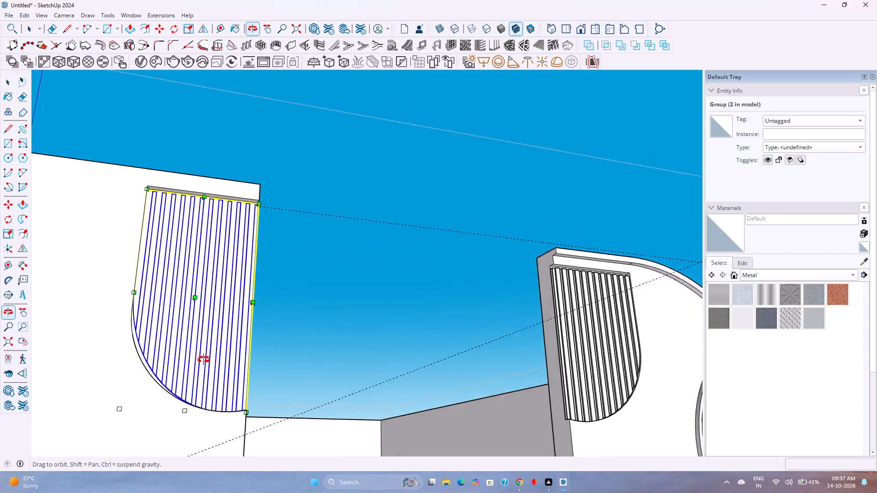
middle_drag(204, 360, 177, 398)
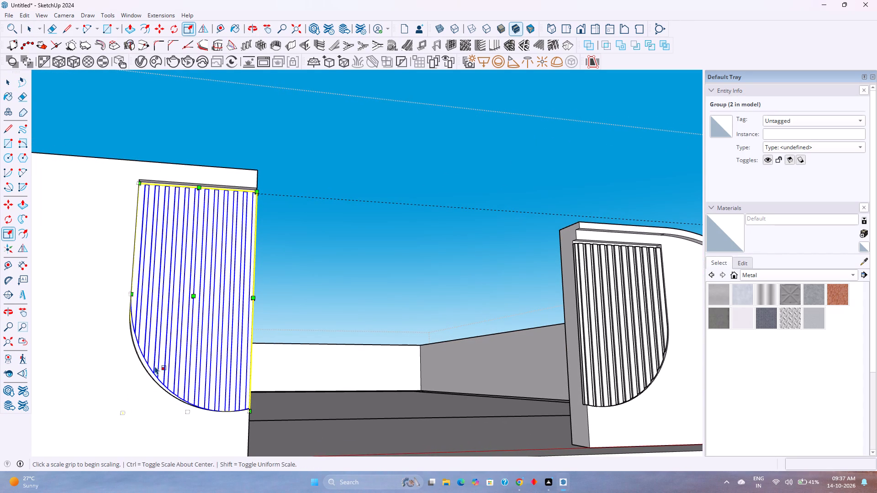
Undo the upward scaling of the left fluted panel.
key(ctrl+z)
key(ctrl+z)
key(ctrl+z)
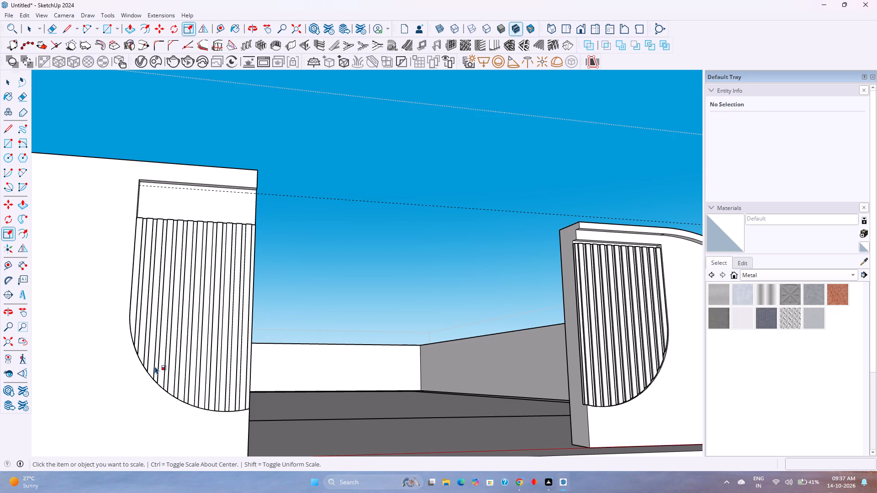
Inside the left fluted panel's group, push/pull the backing plate's top face up 9" to the guide.
key(space)
double_click(181, 341)
middle_drag(201, 325, 185, 420)
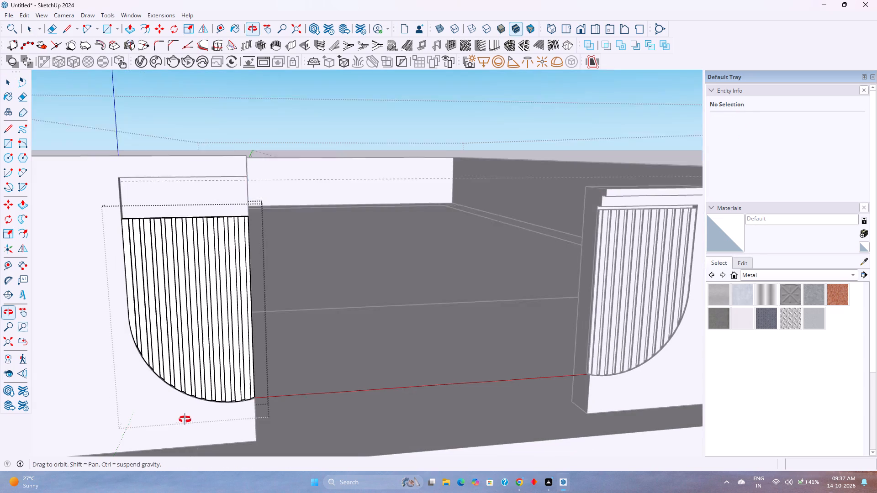
middle_drag(185, 420, 185, 421)
right_click(248, 205)
scroll(248, 205, up, 5)
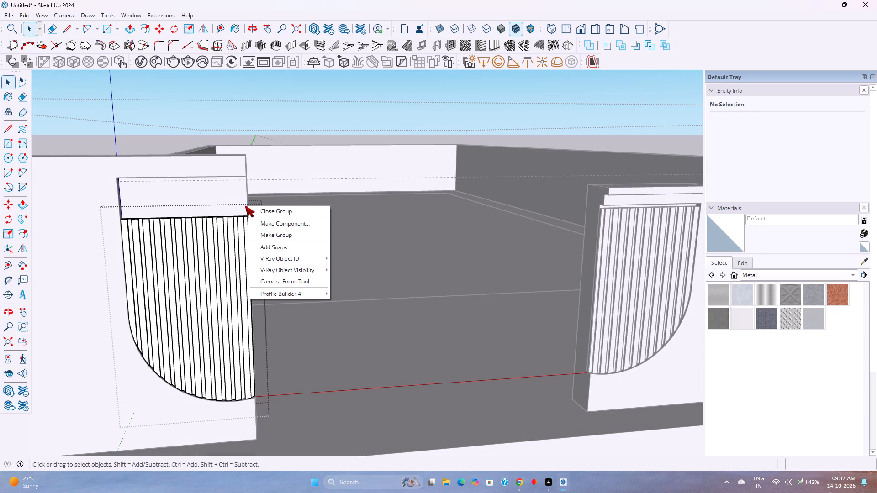
key(Escape)
scroll(201, 226, up, 4)
middle_drag(215, 216, 54, 307)
middle_click(54, 307)
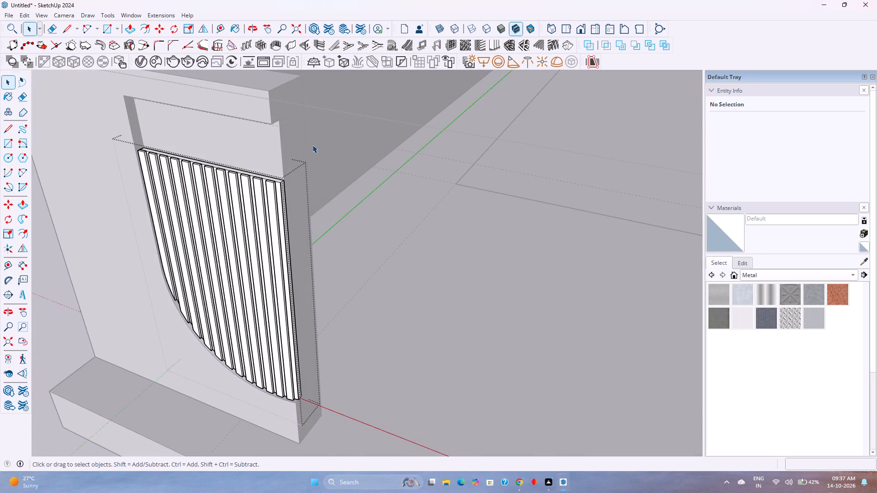
scroll(264, 168, up, 13)
click(291, 186)
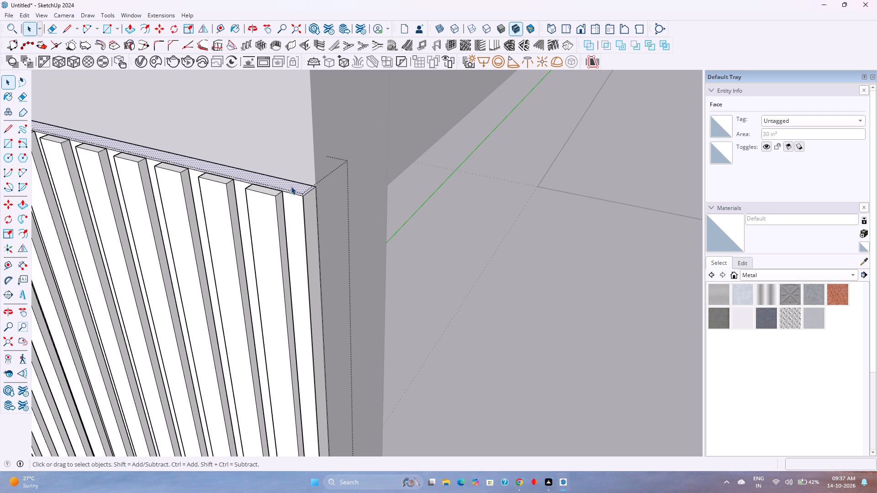
key(p)
click(291, 186)
scroll(294, 152, down, 11)
shift+middle_drag(294, 152, 294, 152)
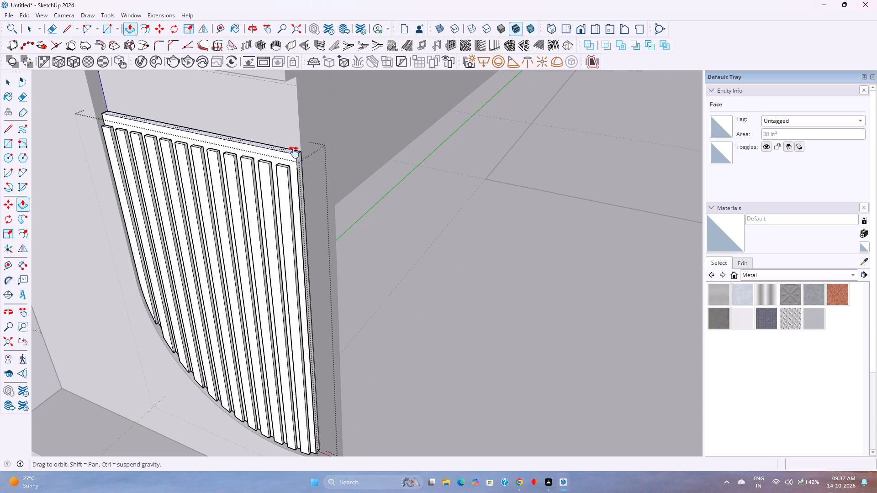
shift+middle_drag(294, 152, 287, 212)
click(394, 171)
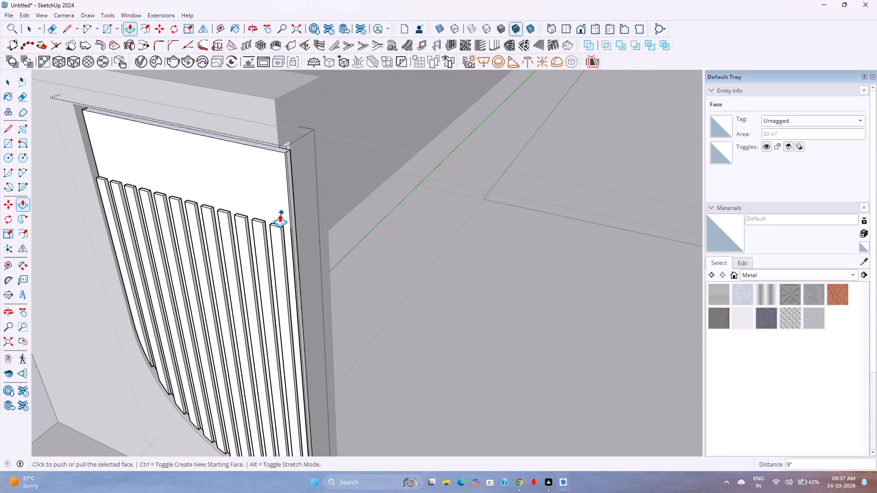
Extend the slat nearest the gate opening upward by 9" to match the raised backing plate.
key(space)
scroll(278, 243, up, 3)
double_click(274, 234)
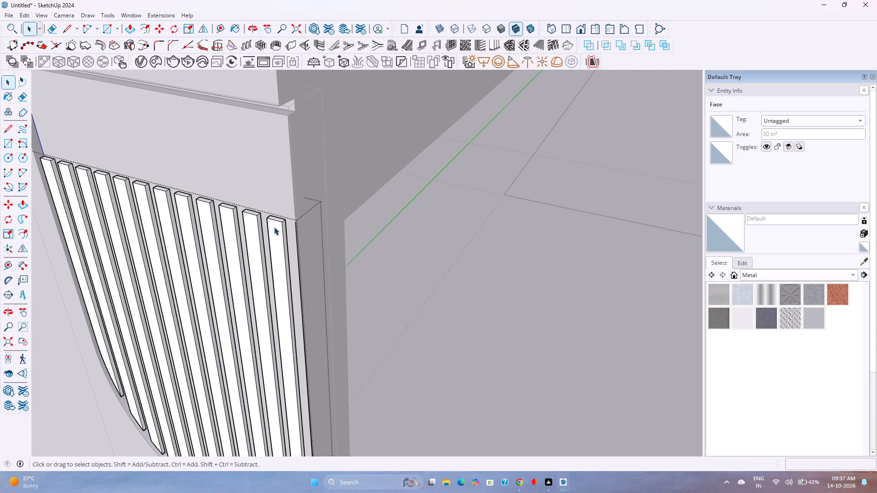
scroll(274, 226, up, 3)
key(p)
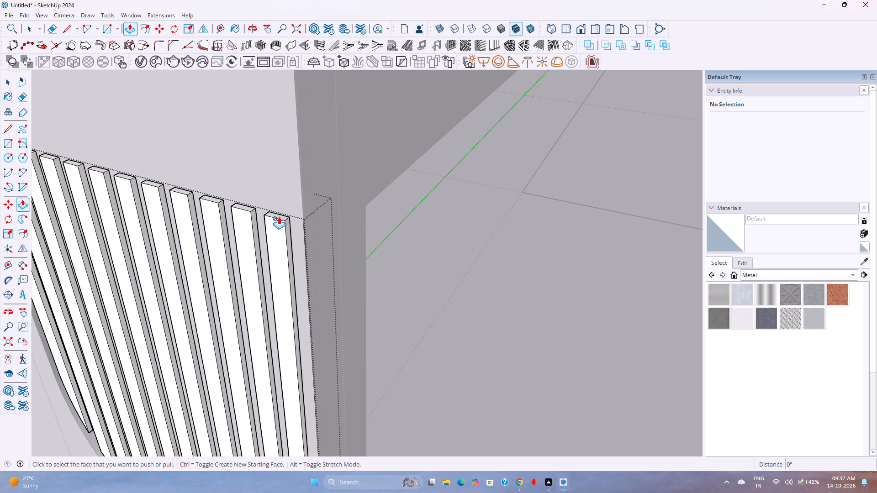
key(space)
double_click(279, 216)
double_click(276, 229)
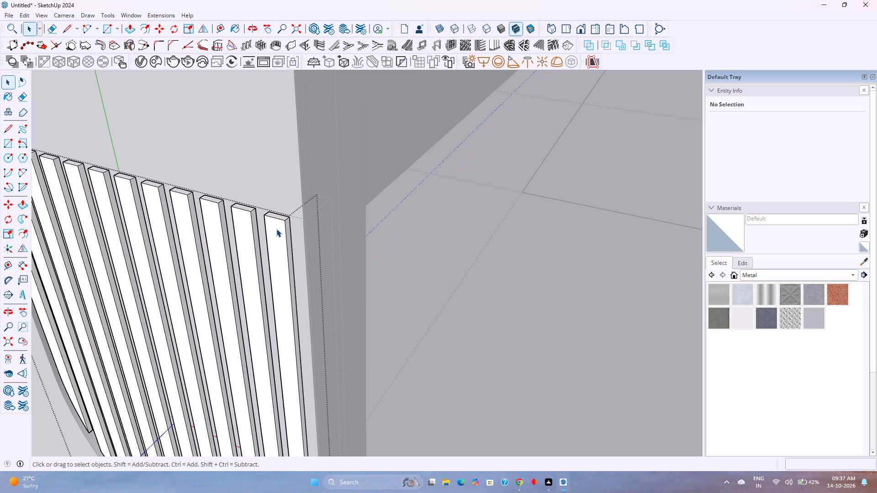
key(p)
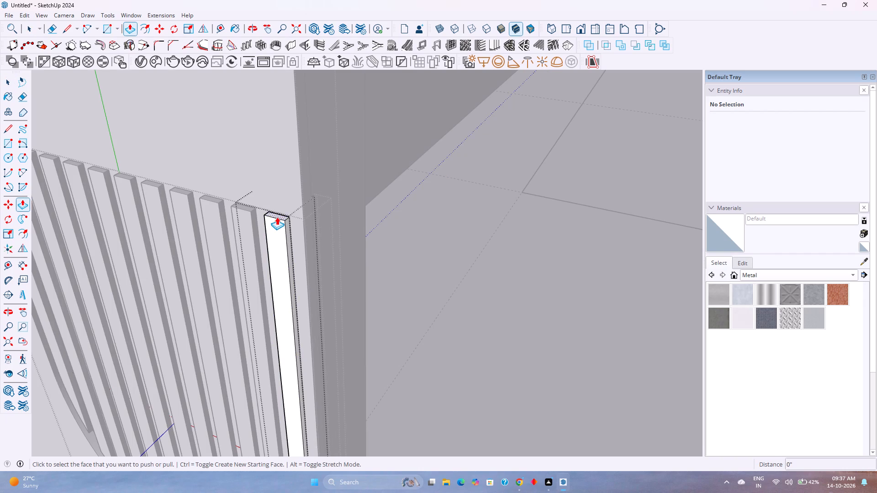
double_click(277, 217)
scroll(277, 217, down, 5)
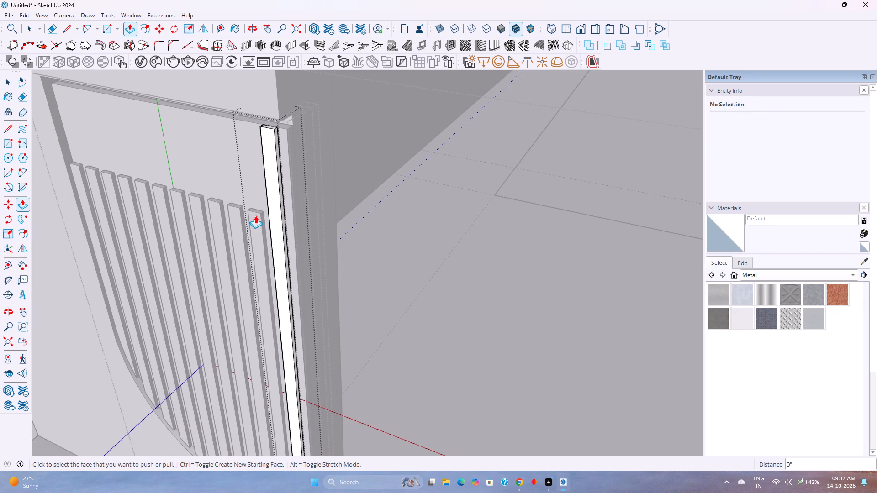
shift+middle_drag(255, 215, 325, 308)
shift+middle_click(325, 308)
scroll(325, 308, up, 14)
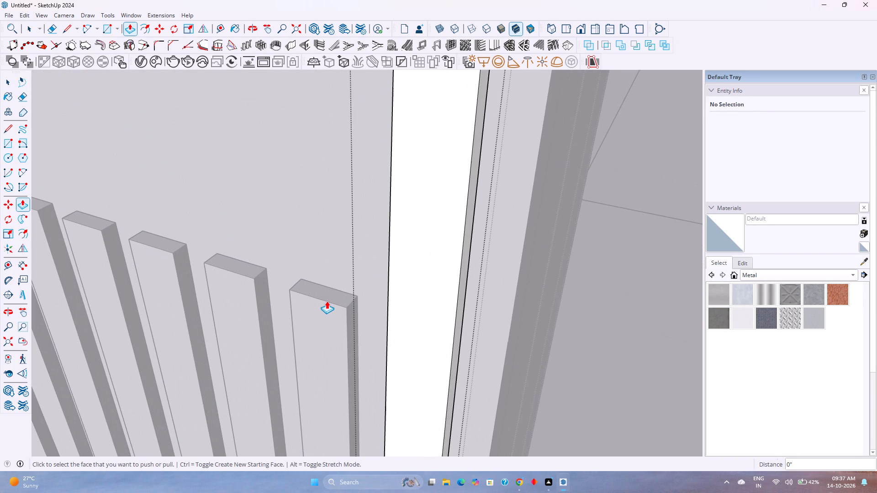
key(Escape)
key(space)
key(Escape)
Extend the second slat from the gate opening upward 9" to the guide, undoing any accidental push/pull.
double_click(331, 299)
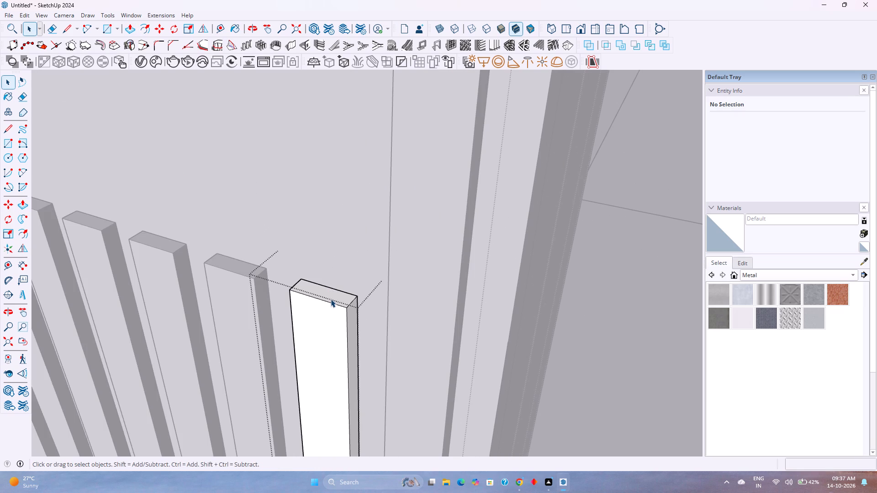
key(p)
click(331, 299)
double_click(330, 294)
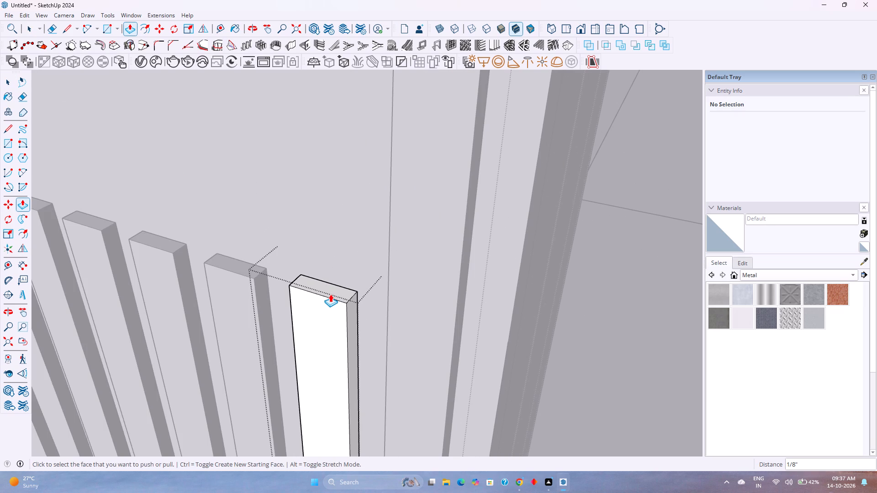
key(ctrl+z)
double_click(330, 294)
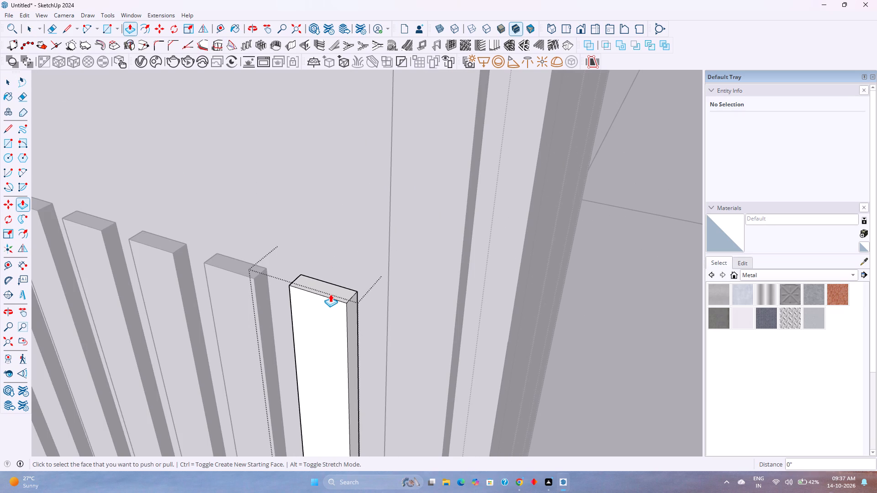
key(ctrl+z)
click(330, 294)
scroll(334, 276, down, 16)
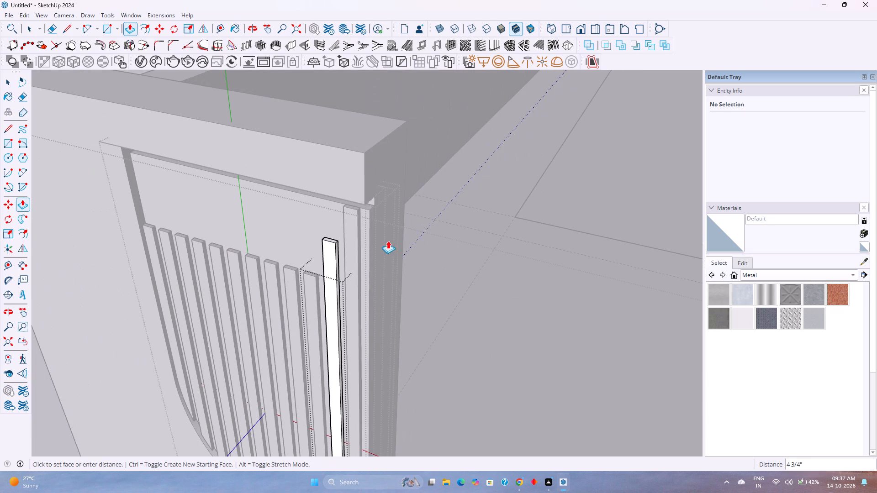
click(444, 222)
scroll(310, 274, up, 3)
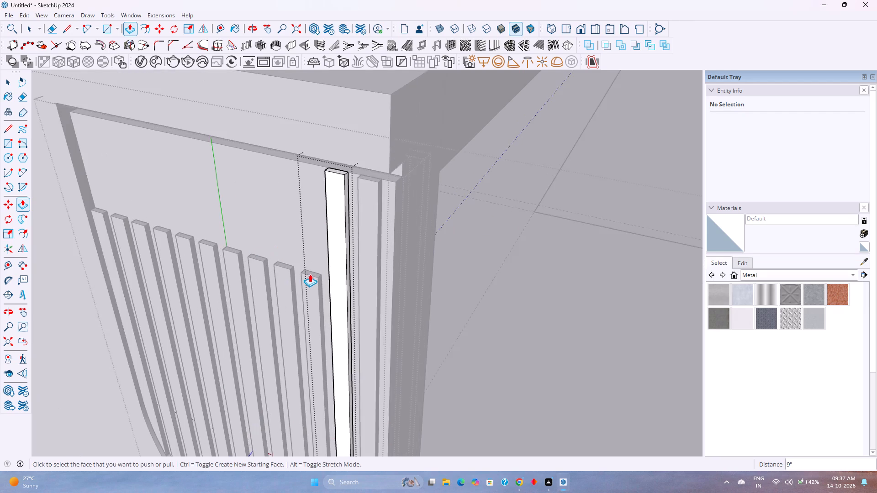
scroll(310, 274, up, 7)
key(Escape)
key(space)
key(Escape)
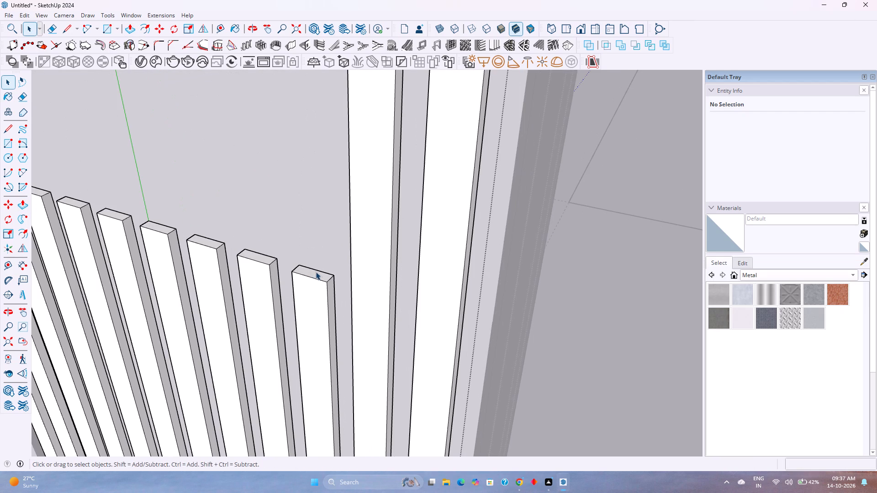
Extend the third and fourth slats from the gate opening upward by the same 9".
double_click(317, 273)
key(p)
double_click(317, 275)
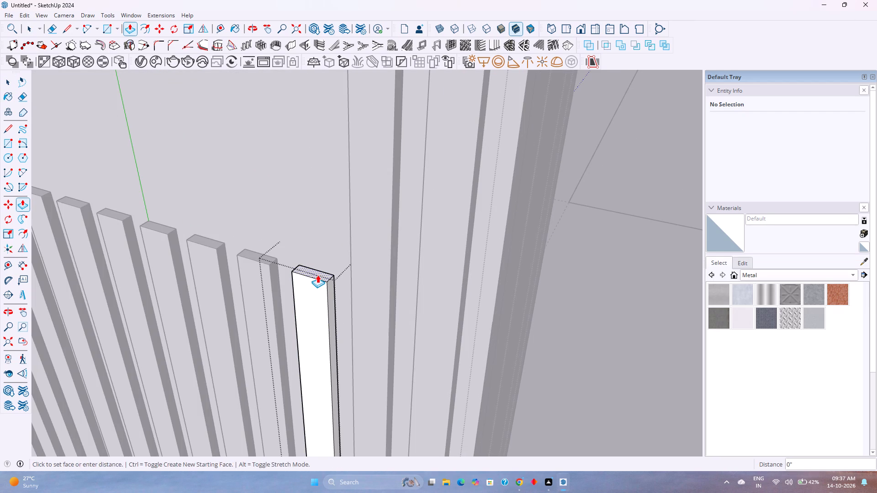
key(Escape)
key(space)
key(Escape)
double_click(264, 261)
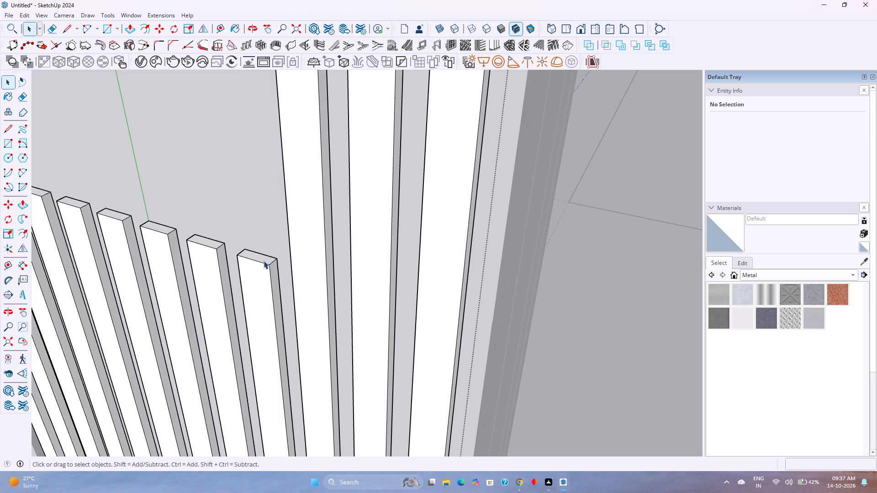
key(p)
double_click(264, 258)
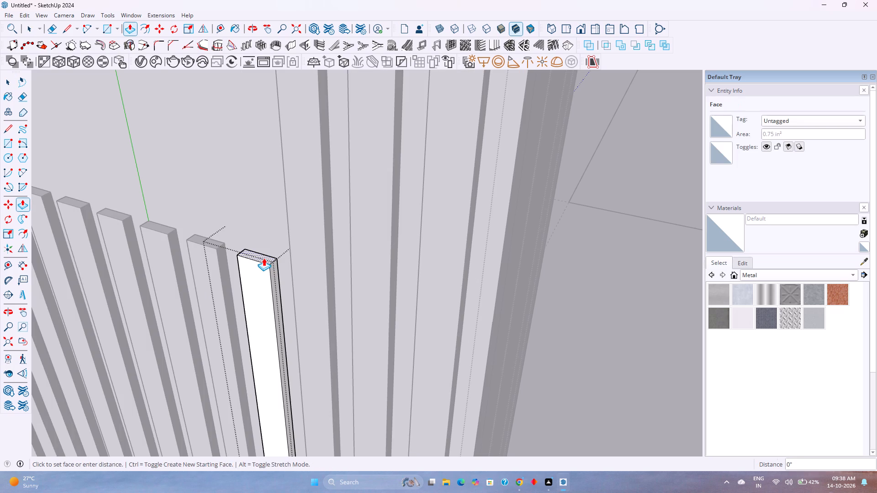
key(space)
key(Escape)
Extend the fifth and sixth slats from the gate opening upward by the same 9".
scroll(264, 258, down, 1)
shift+middle_drag(264, 258, 329, 301)
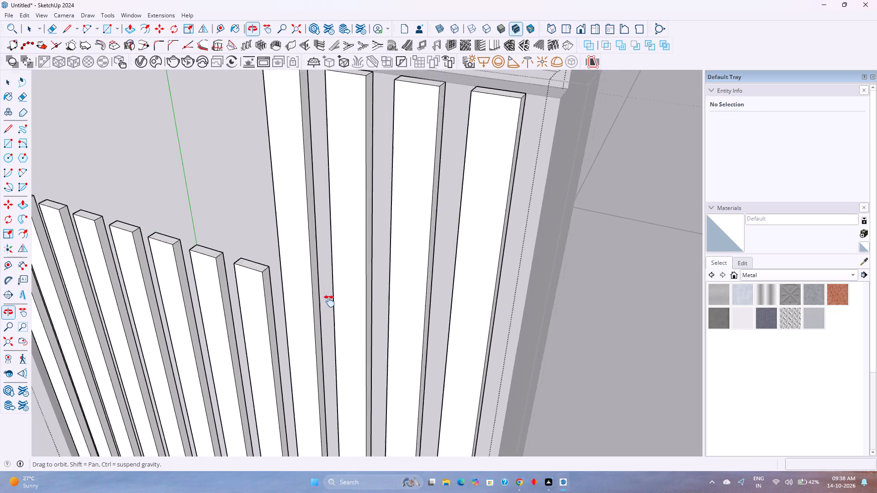
shift+middle_drag(329, 301, 359, 342)
double_click(299, 322)
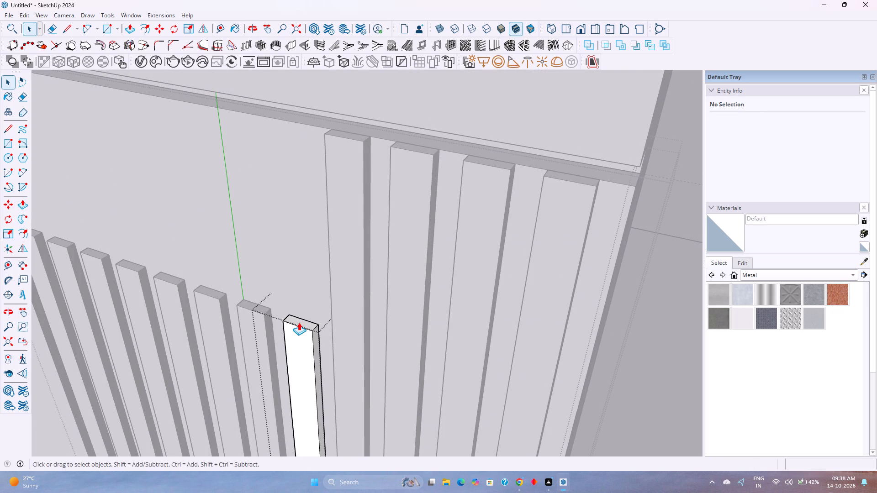
key(p)
double_click(299, 322)
key(space)
key(Escape)
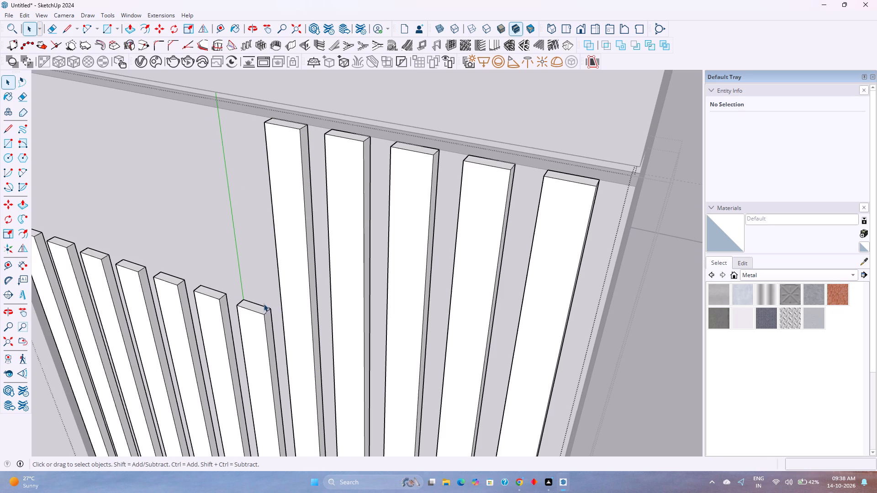
double_click(258, 311)
key(p)
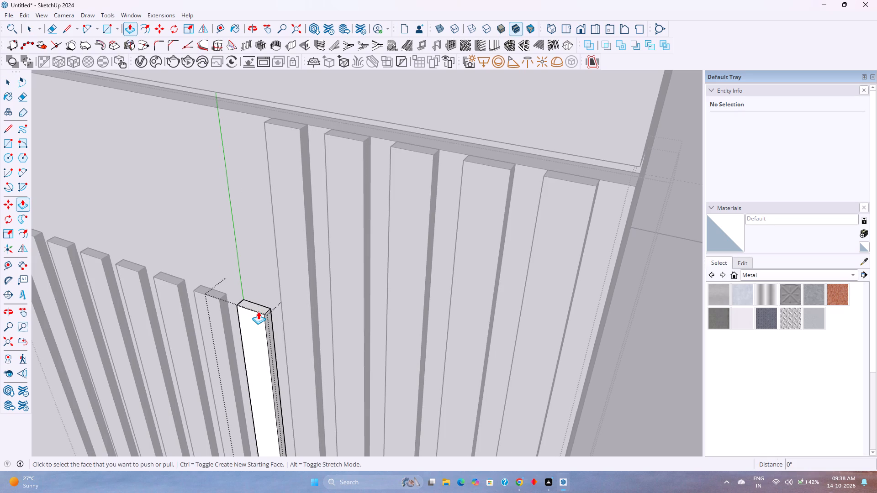
double_click(258, 308)
key(space)
key(Escape)
Extend the seventh and eighth slats from the gate opening upward by the same 9".
scroll(222, 290, up, 3)
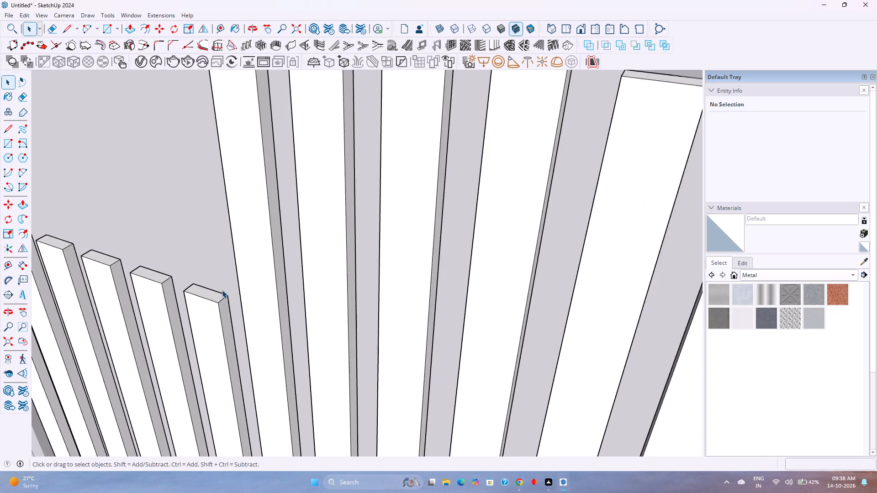
scroll(222, 290, up, 6)
double_click(199, 297)
key(p)
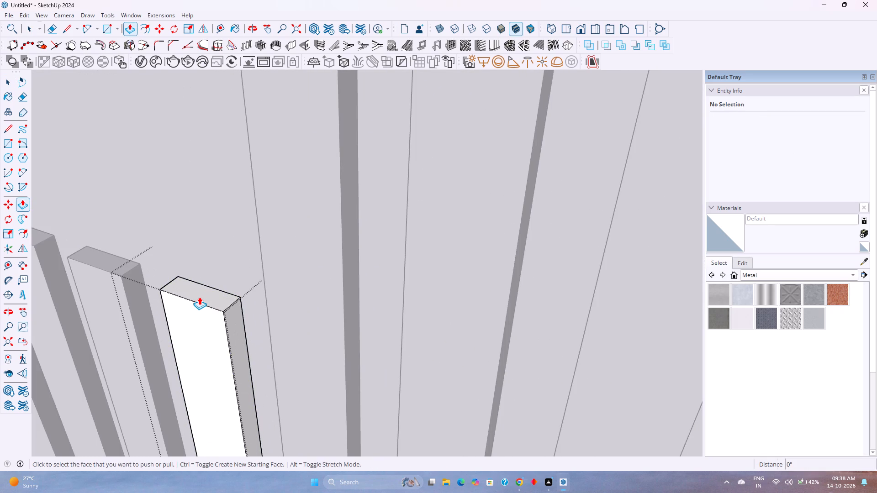
double_click(202, 294)
key(space)
key(Escape)
scroll(202, 294, down, 3)
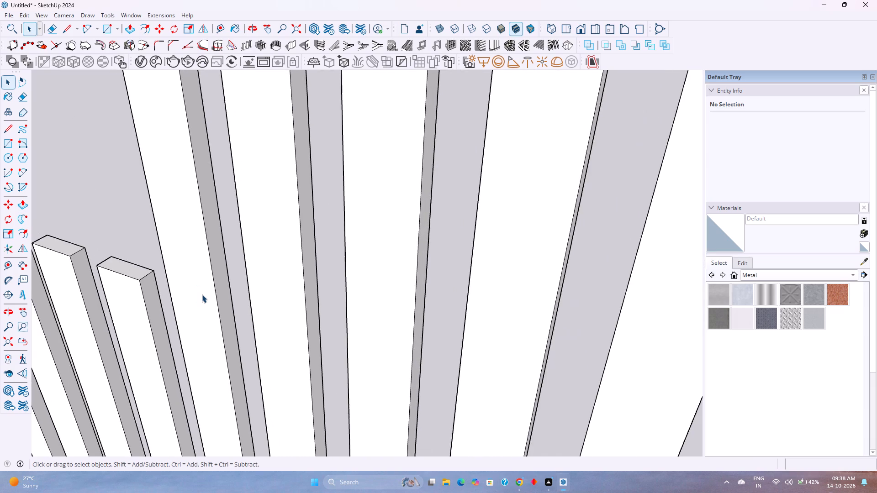
shift+middle_drag(202, 294, 370, 369)
double_click(285, 336)
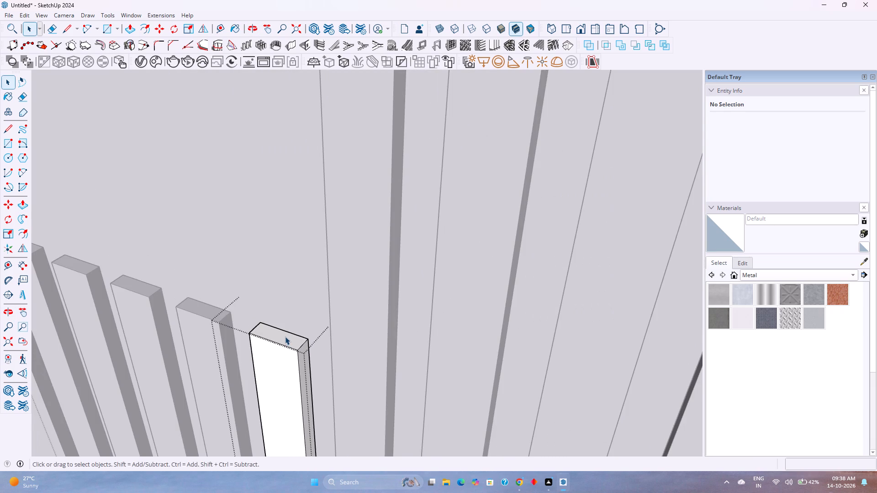
key(p)
double_click(277, 336)
key(space)
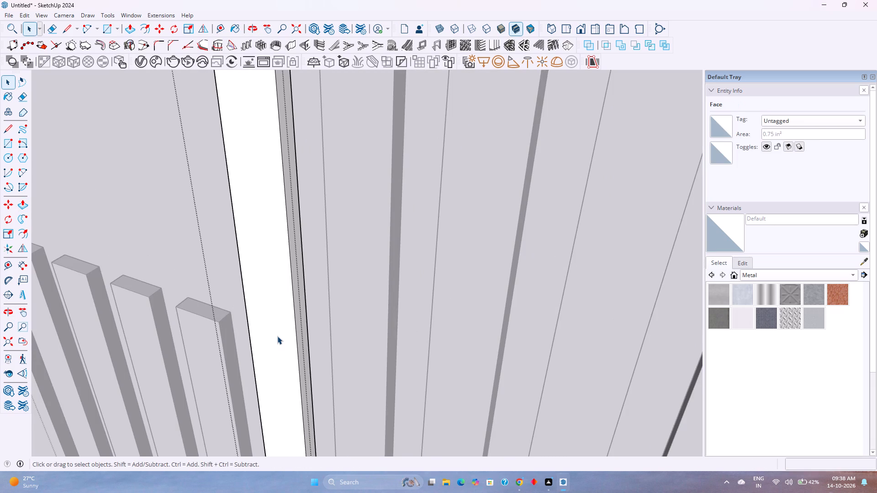
key(Escape)
Extend the ninth and tenth slats from the gate opening upward by the same 9".
shift+middle_drag(270, 329, 354, 395)
shift+middle_click(354, 395)
double_click(274, 368)
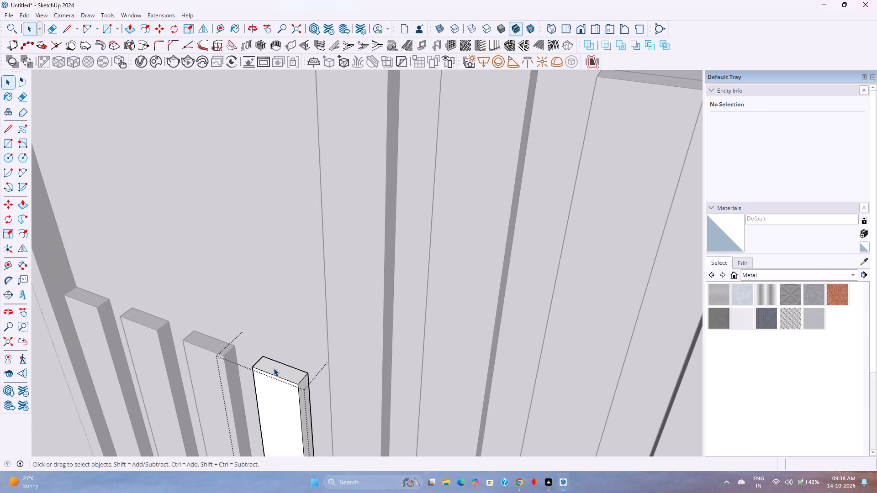
key(p)
double_click(274, 367)
key(space)
key(Escape)
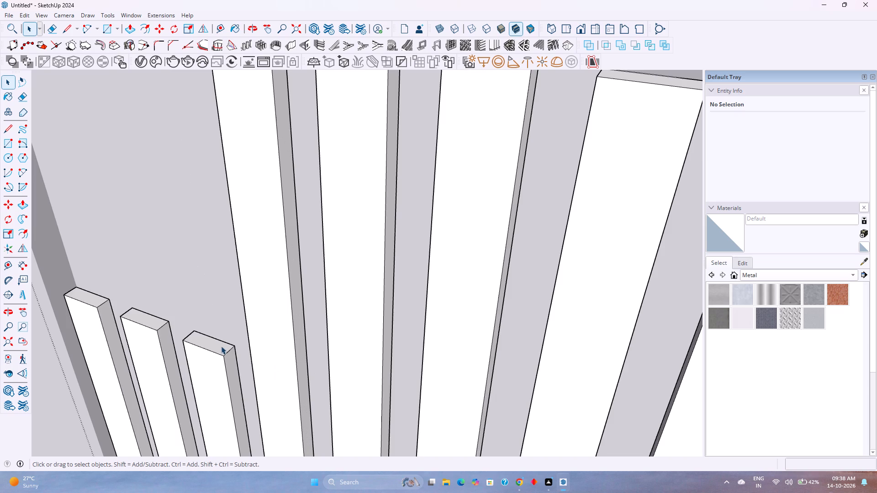
double_click(218, 345)
key(p)
double_click(216, 345)
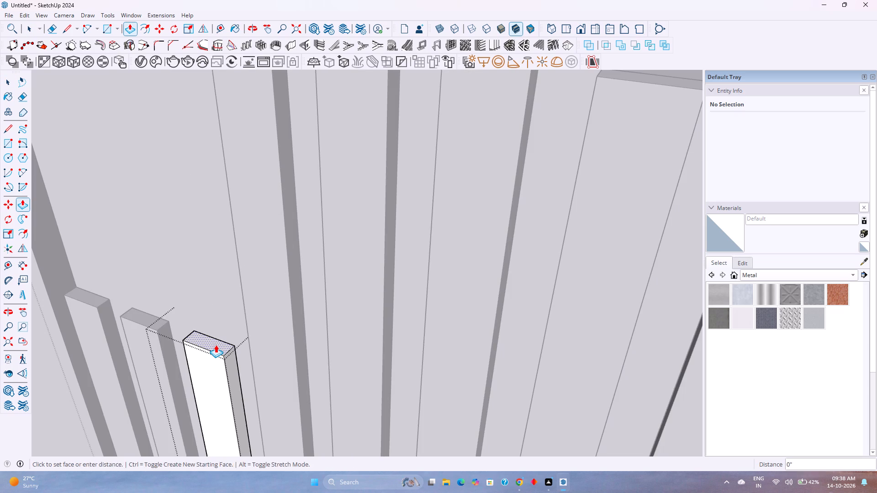
key(space)
key(Escape)
Extend the eleventh slat from the gate opening upward by the same 9".
double_click(157, 324)
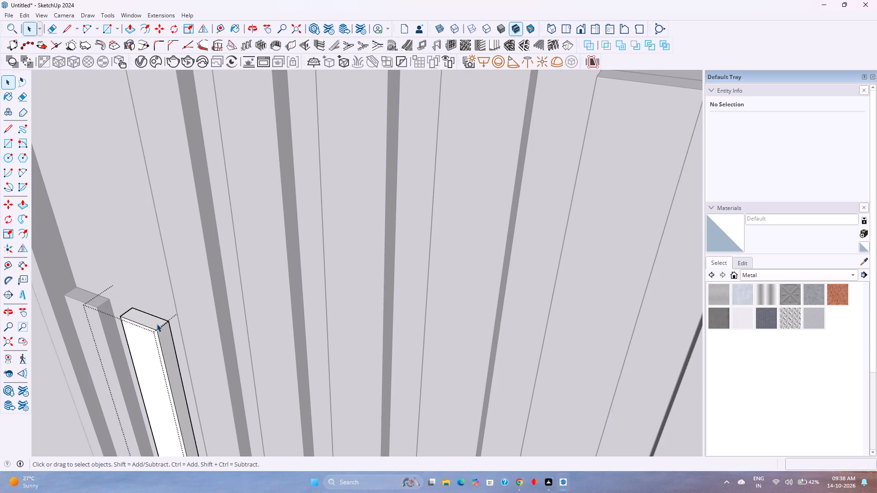
key(p)
double_click(152, 322)
key(space)
key(Escape)
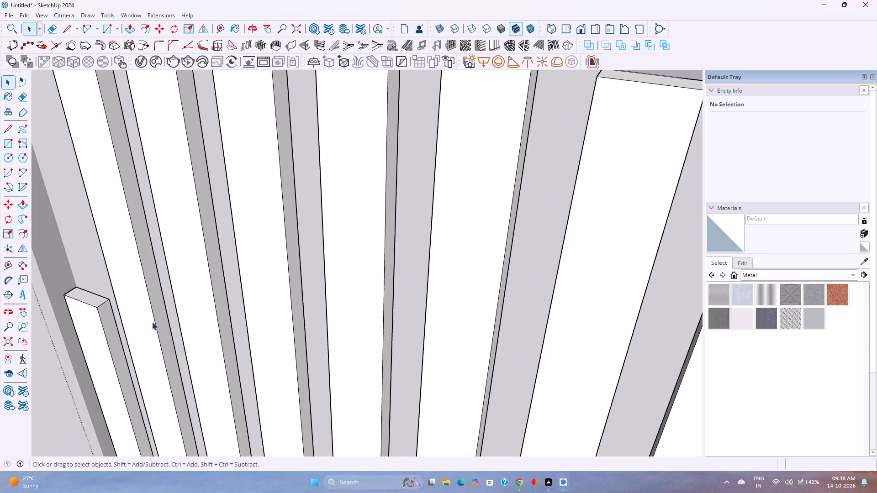
Extend the last slat, farthest from the gate opening, upward by the same 9" and leave the fluted panel's group.
shift+middle_drag(152, 322, 331, 386)
double_click(257, 359)
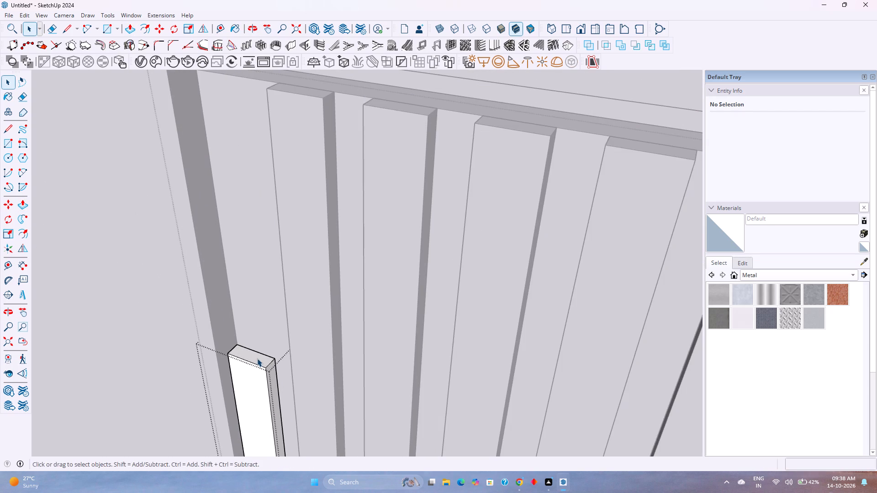
key(p)
double_click(257, 356)
key(space)
key(Escape)
scroll(257, 356, down, 4)
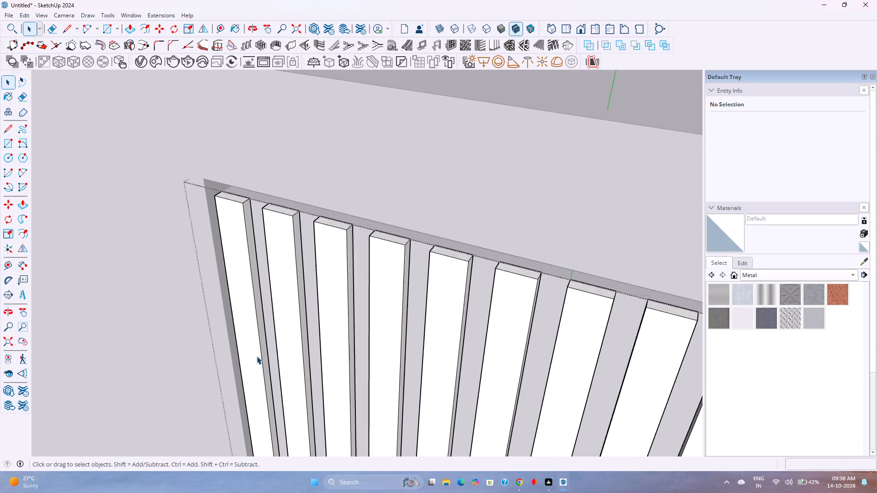
scroll(257, 356, down, 7)
middle_drag(256, 356, 306, 316)
scroll(311, 312, up, 1)
scroll(313, 310, down, 12)
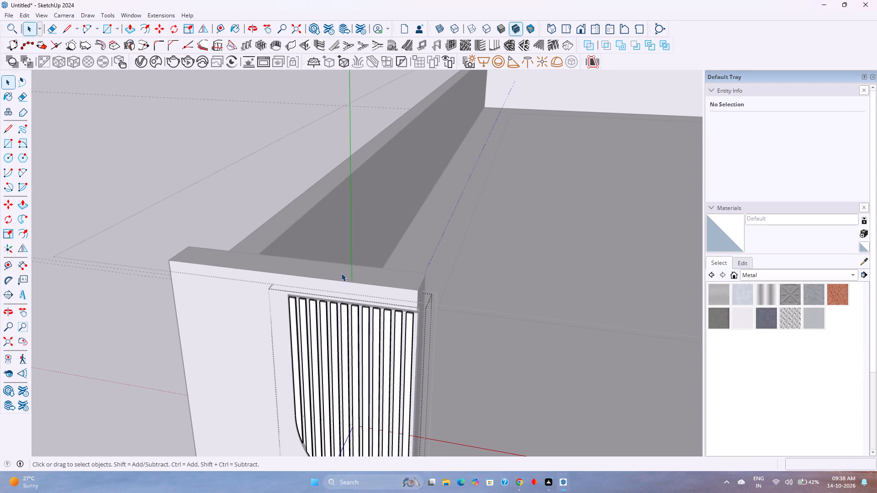
middle_drag(343, 319, 398, 258)
middle_click(398, 258)
scroll(409, 255, down, 3)
click(238, 317)
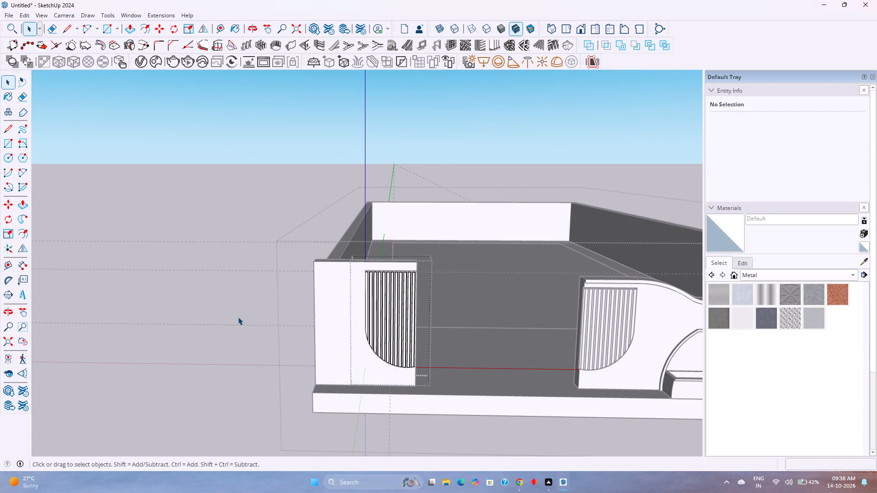
click(260, 318)
click(260, 318)
click(255, 330)
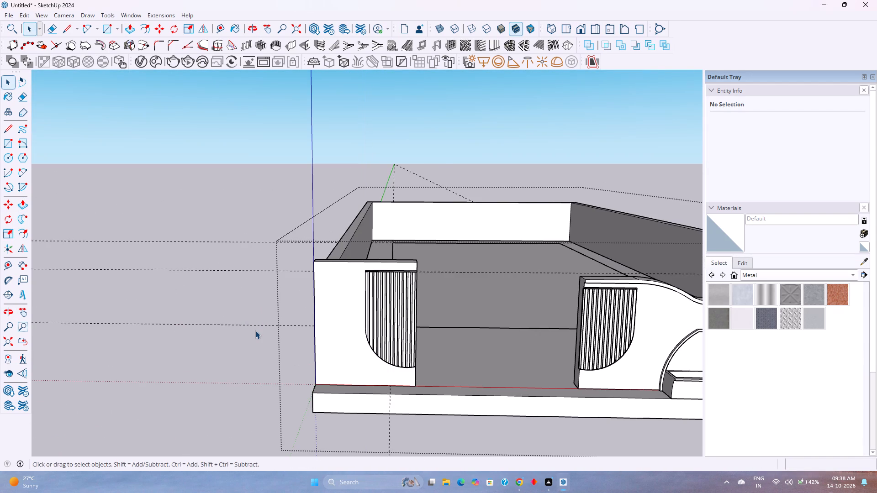
Delete the horizontal guide line that crosses the plot's front just below the top of the front-left wall.
shift+middle_drag(407, 316, 213, 319)
scroll(324, 385, down, 3)
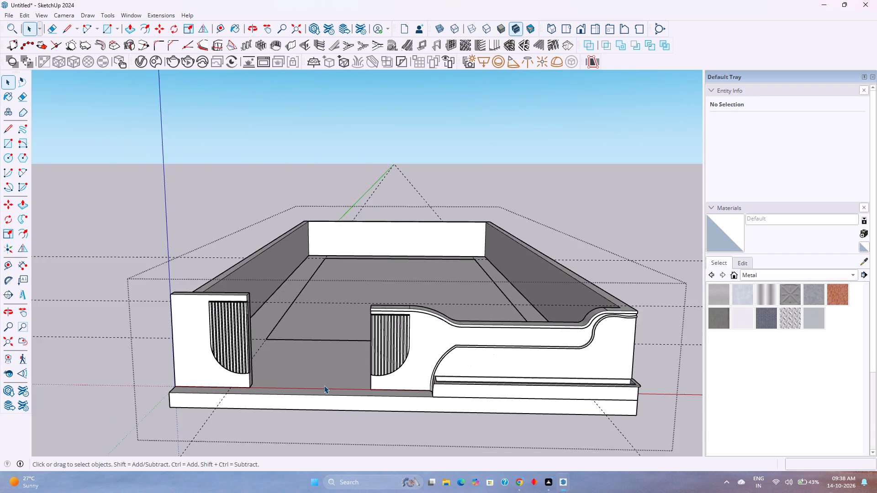
scroll(324, 385, down, 1)
middle_drag(324, 385, 333, 340)
middle_click(333, 340)
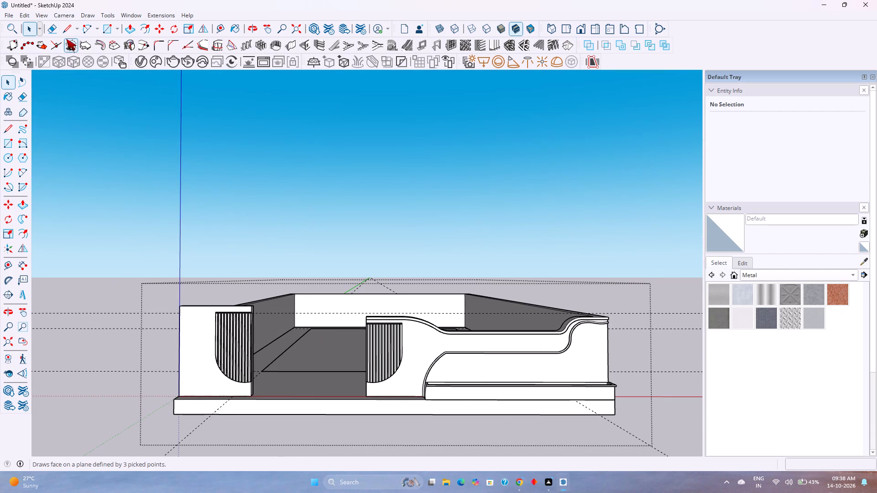
click(334, 313)
key(Delete)
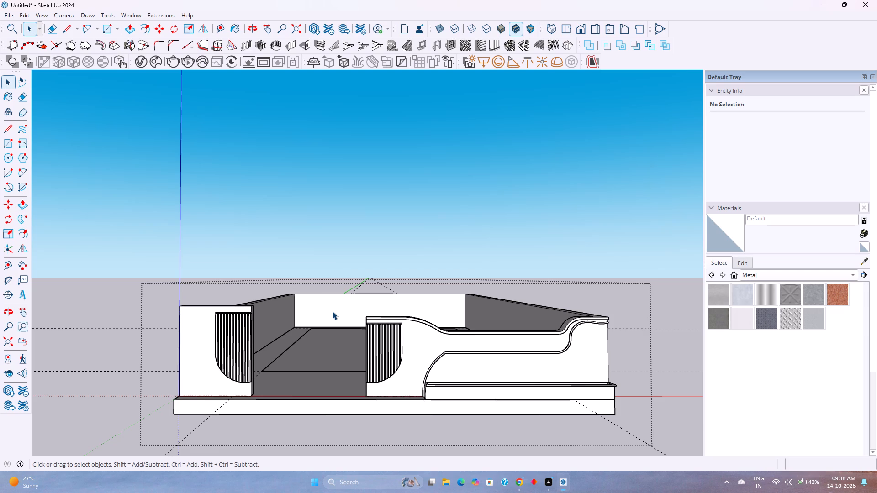
Copy the front-left wall's top front edge 2" downward to mark a coping band.
scroll(236, 312, up, 6)
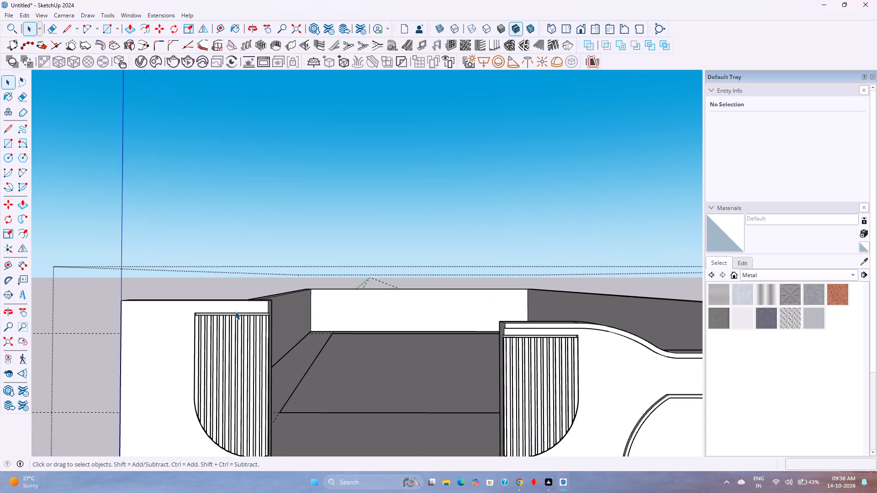
scroll(235, 311, up, 5)
click(252, 298)
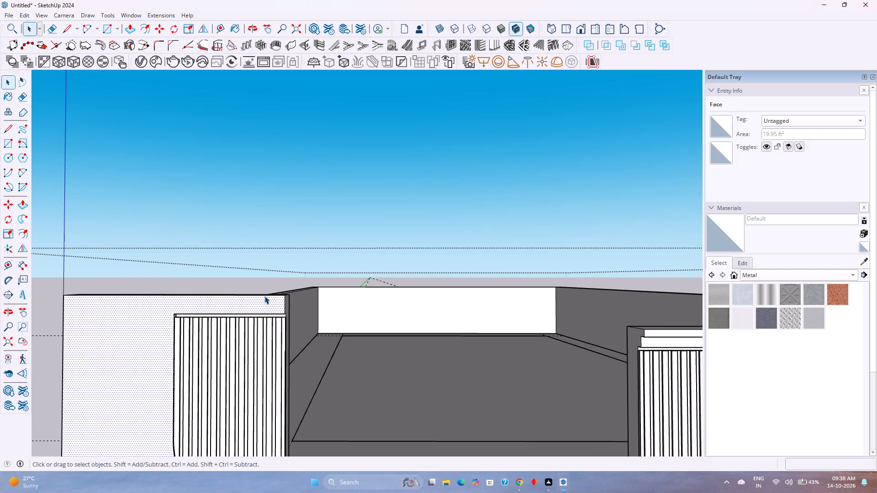
click(264, 296)
scroll(264, 296, up, 4)
key(m)
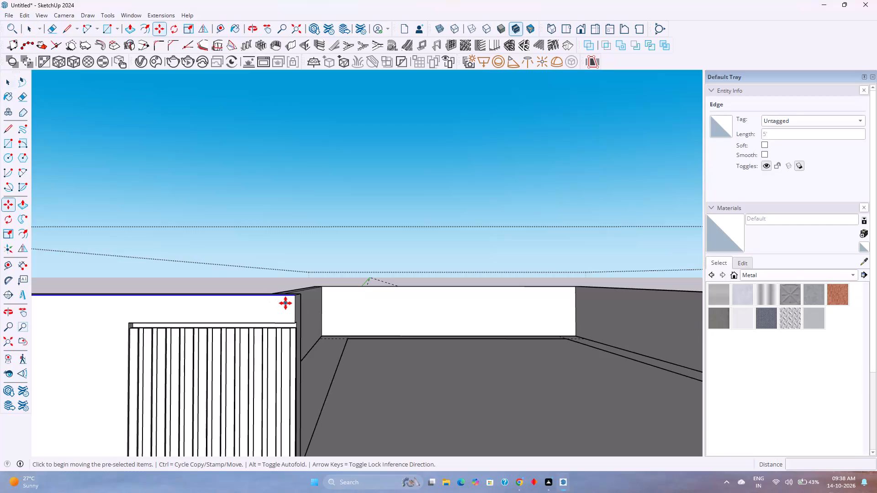
click(296, 300)
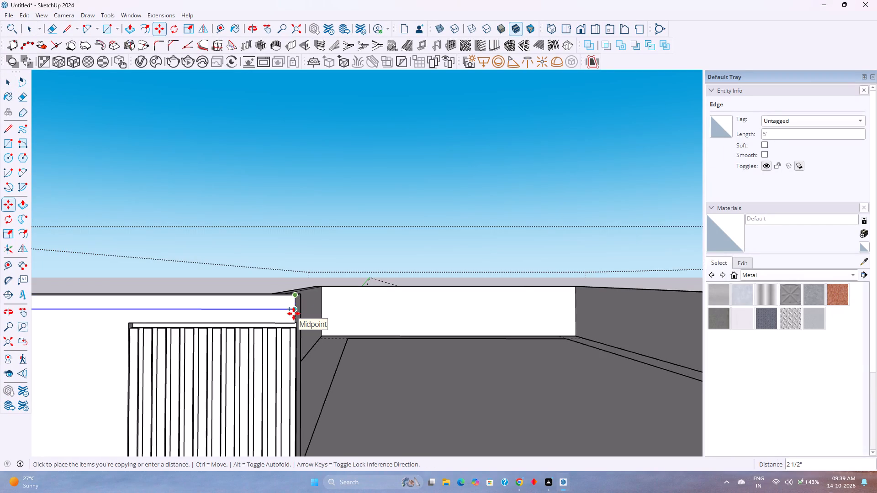
scroll(294, 314, down, 7)
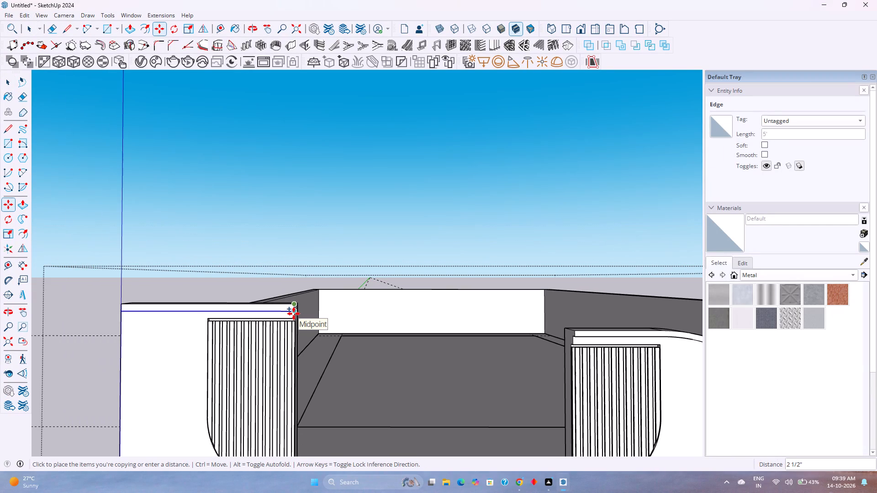
key(2)
key(Return)
scroll(275, 300, up, 5)
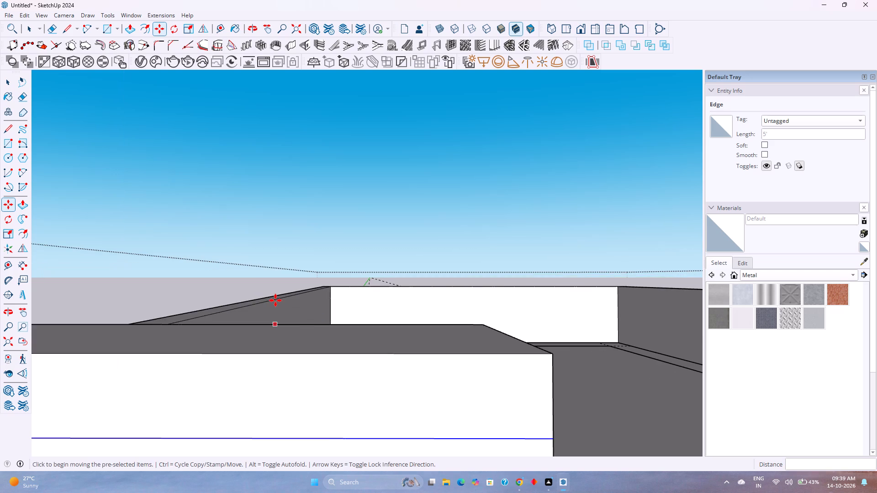
scroll(275, 300, down, 3)
Pull the front-left wall's top band forward 2" as a projecting coping, matching the front-right wall's coping.
key(p)
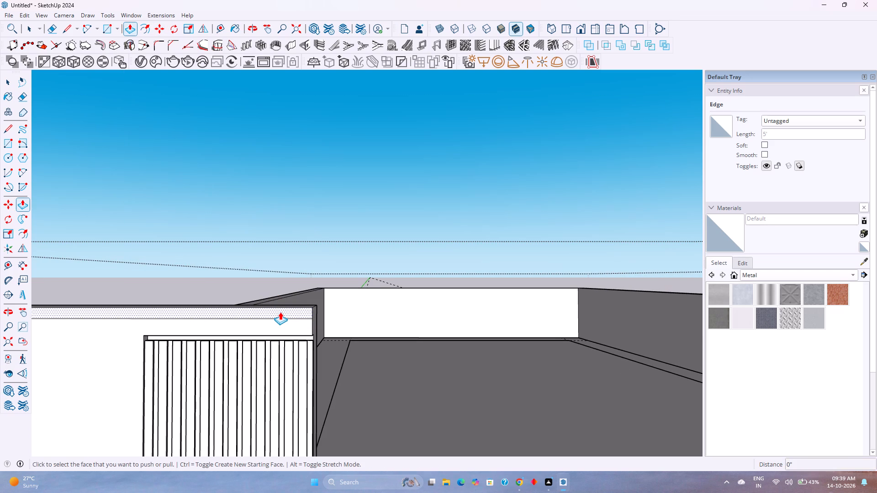
click(280, 312)
scroll(275, 314, down, 5)
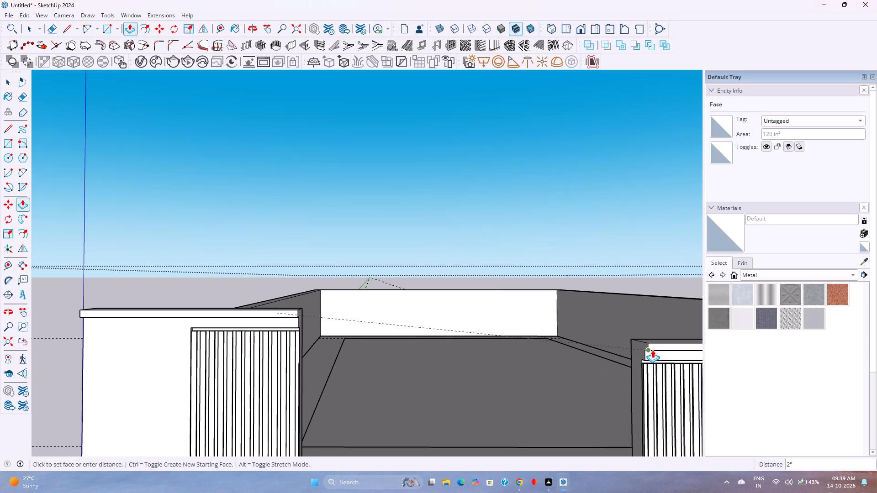
click(652, 350)
middle_drag(480, 346, 445, 346)
middle_click(445, 346)
scroll(445, 346, down, 3)
shift+middle_drag(323, 344, 463, 331)
scroll(463, 331, down, 2)
middle_drag(463, 331, 454, 333)
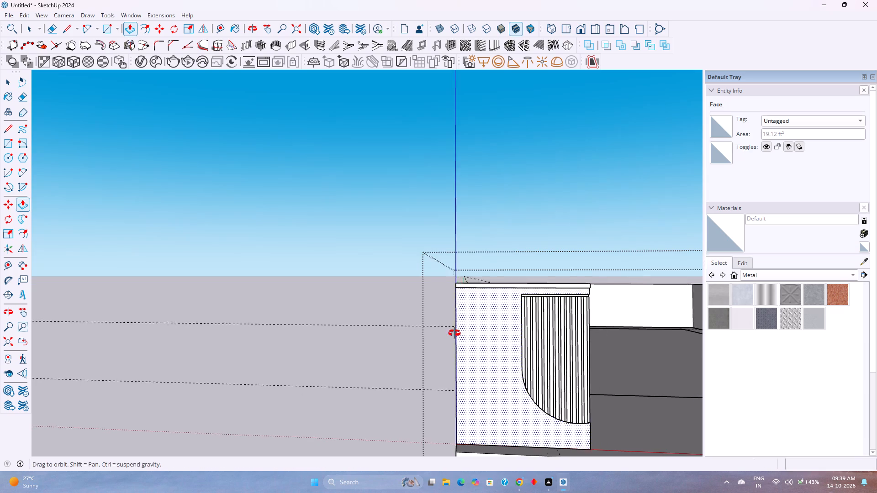
middle_drag(454, 333, 363, 340)
middle_click(362, 340)
scroll(358, 339, down, 5)
key(space)
key(Escape)
scroll(351, 330, down, 3)
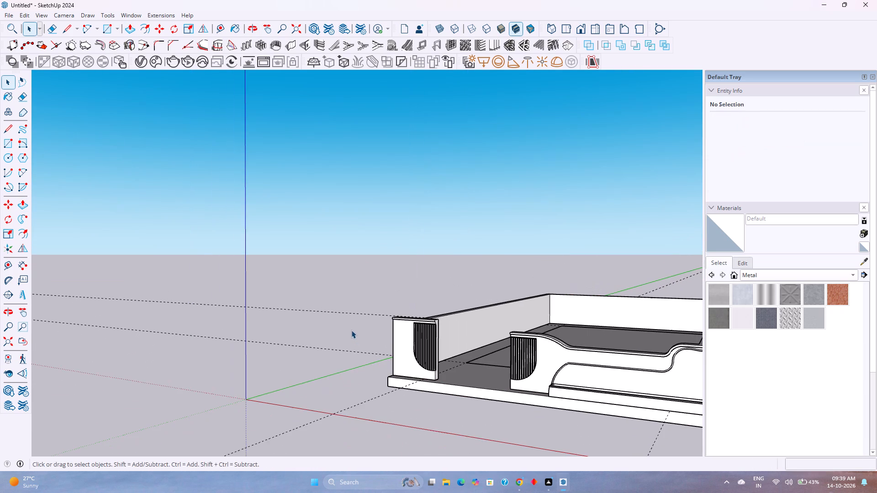
Examine the whole walled plot and compare the two front walls with their fluted panels and copings.
shift+middle_drag(445, 332, 184, 311)
scroll(186, 309, down, 3)
middle_drag(186, 309, 280, 324)
middle_click(282, 324)
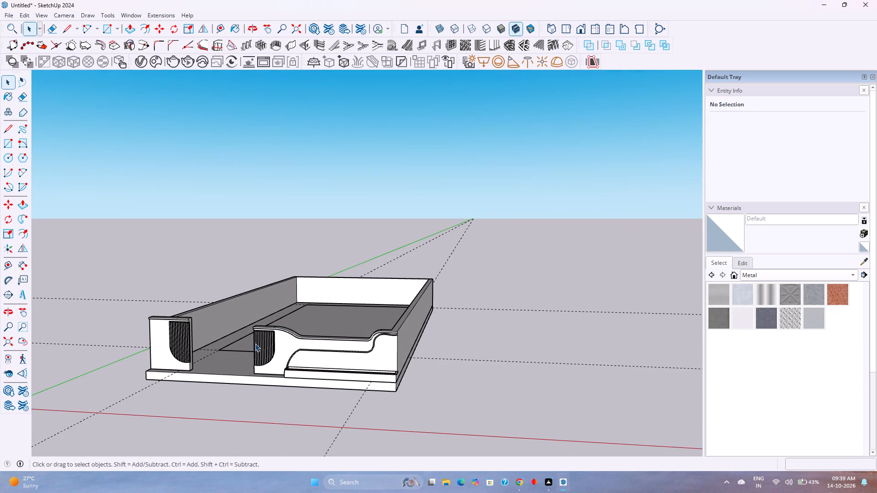
middle_drag(249, 347, 312, 312)
middle_click(312, 312)
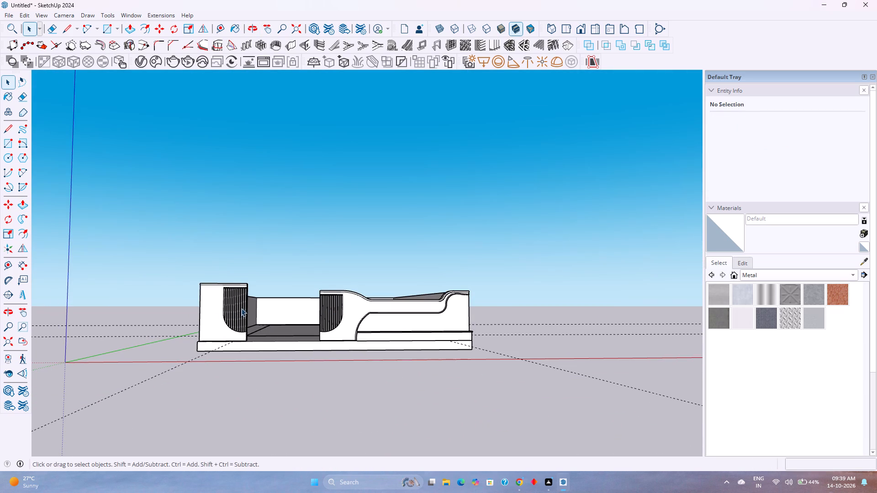
scroll(242, 308, up, 11)
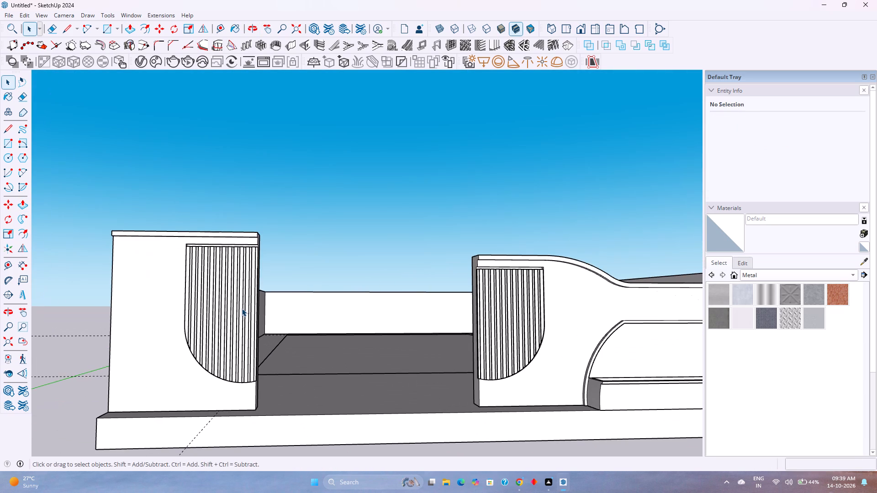
scroll(242, 308, down, 7)
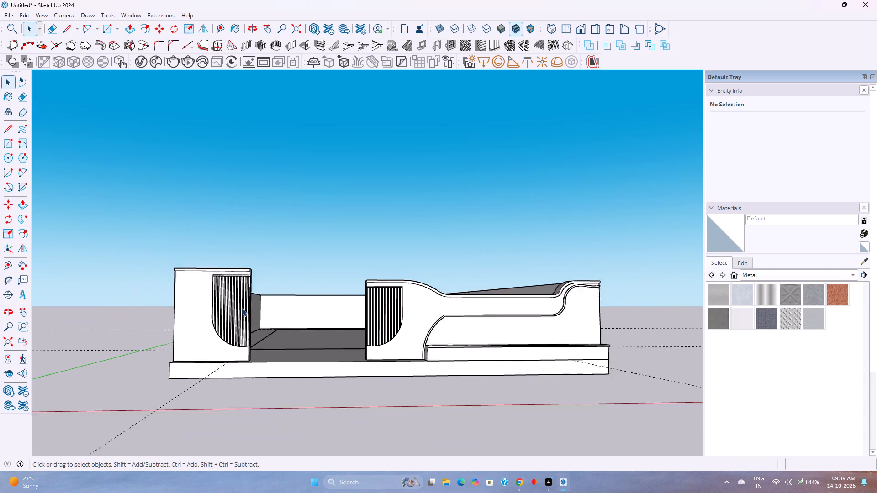
scroll(242, 308, down, 2)
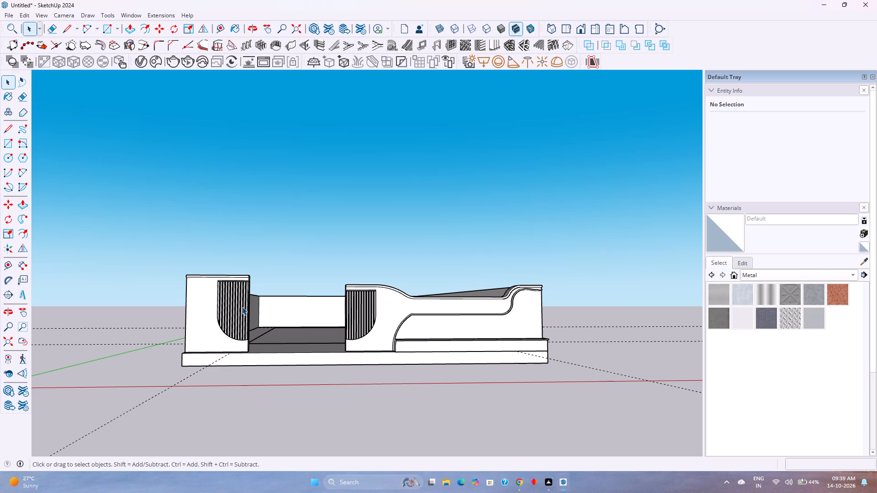
scroll(443, 315, down, 2)
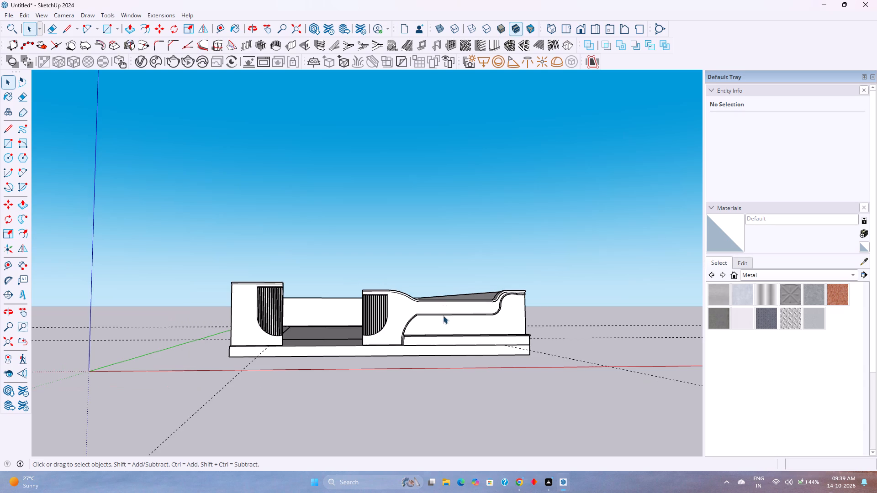
Open the inner plot floor's group and raise the house footprint face 20' into a solid block.
middle_drag(443, 315, 382, 397)
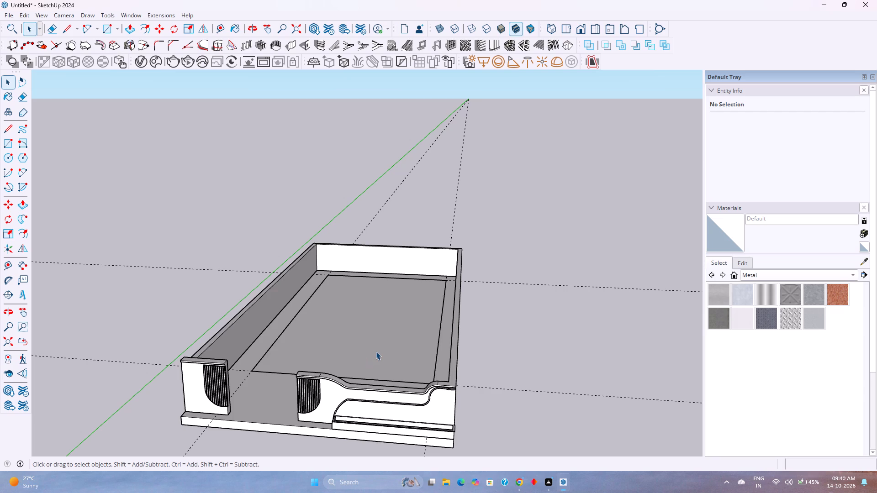
double_click(376, 351)
double_click(376, 351)
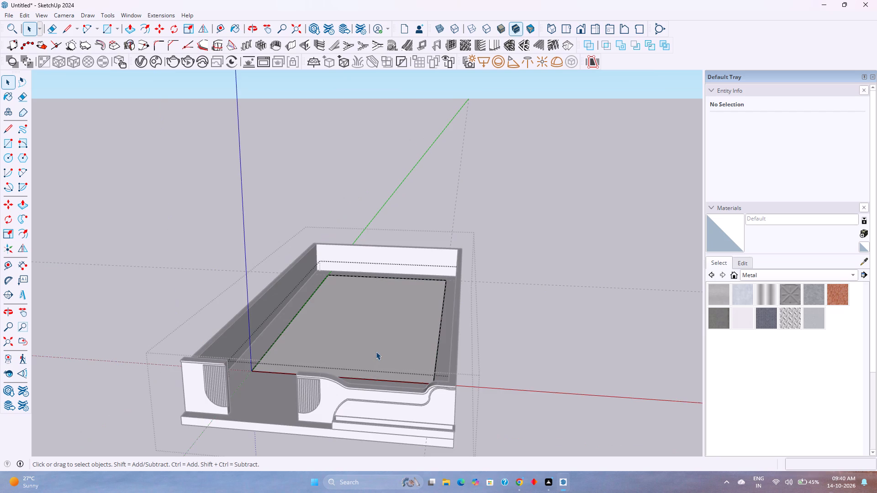
key(p)
click(376, 351)
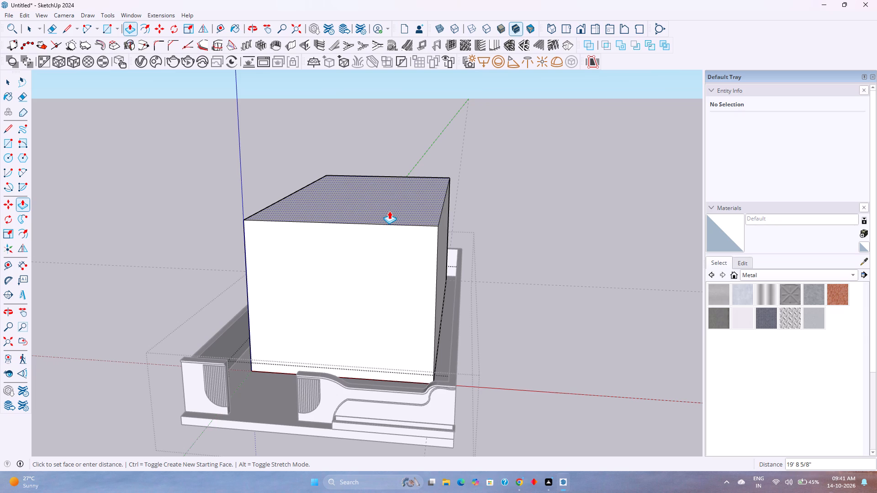
text(20')
key(Return)
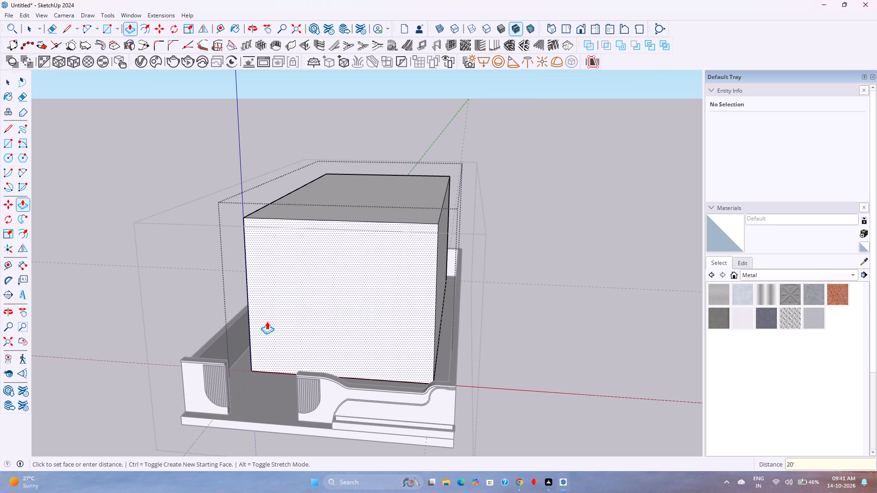
Push the house block's long left side face, beside the left boundary wall, inward by 3'.
middle_drag(269, 321, 306, 251)
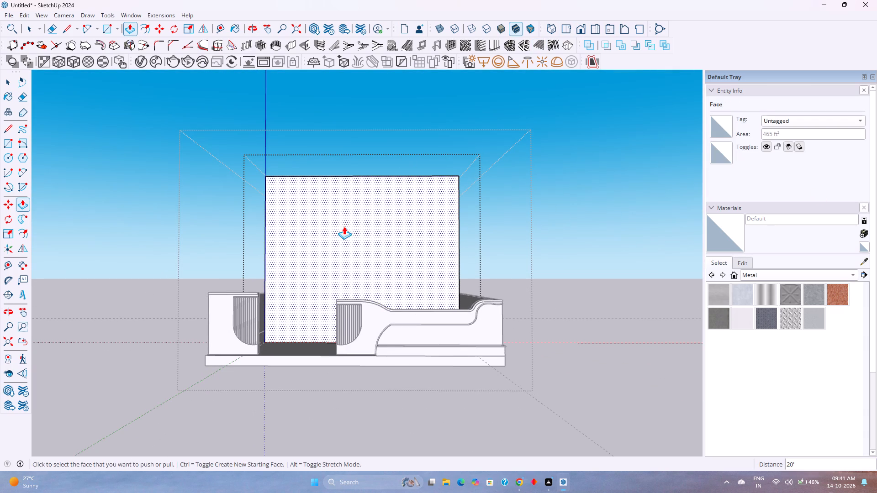
middle_drag(345, 227, 450, 288)
click(313, 265)
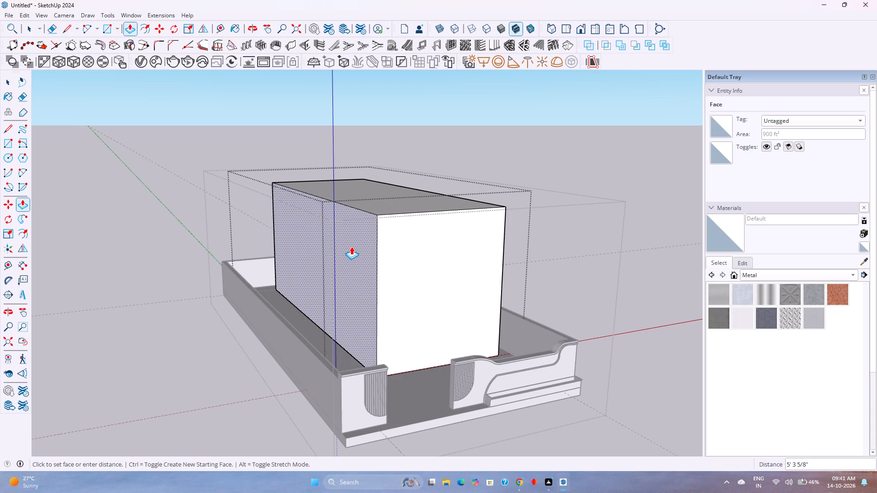
text(3')
key(Return)
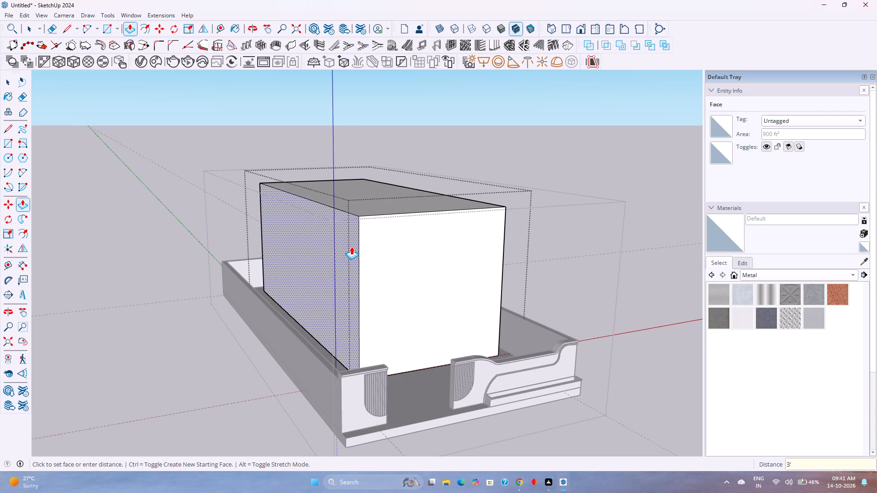
Examine the house block's position behind the boundary wall from the standard front view.
scroll(351, 246, down, 2)
middle_drag(351, 246, 217, 241)
middle_click(217, 241)
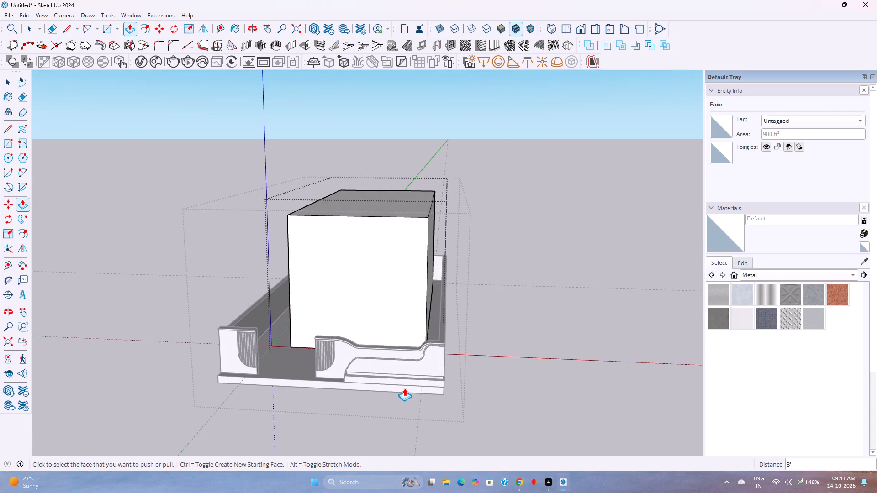
middle_drag(404, 388, 420, 332)
click(576, 29)
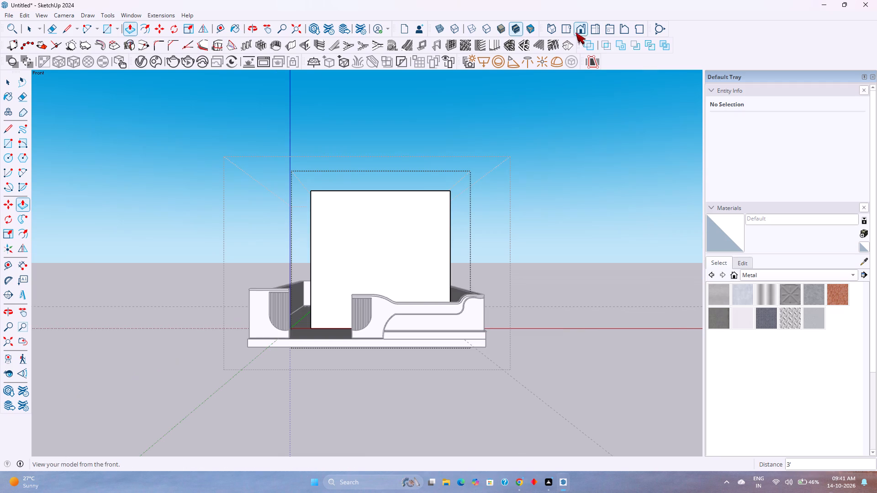
scroll(394, 357, up, 3)
middle_drag(394, 357, 389, 339)
middle_click(389, 339)
click(581, 34)
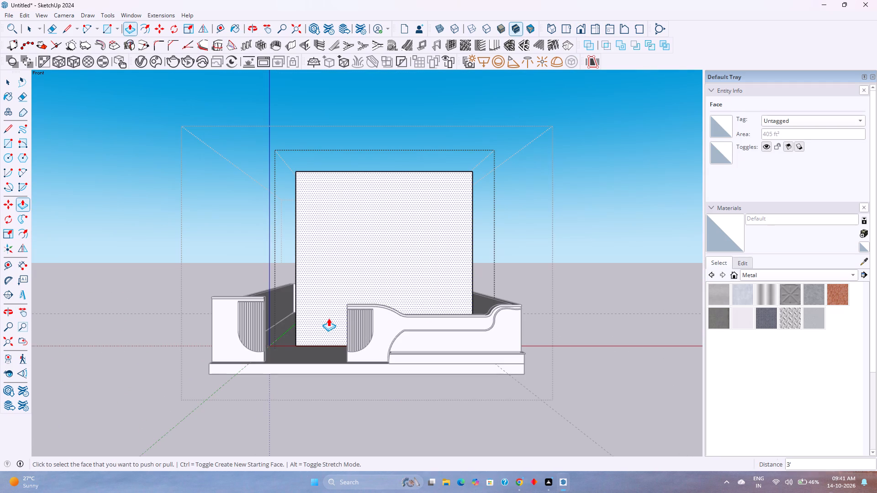
key(space)
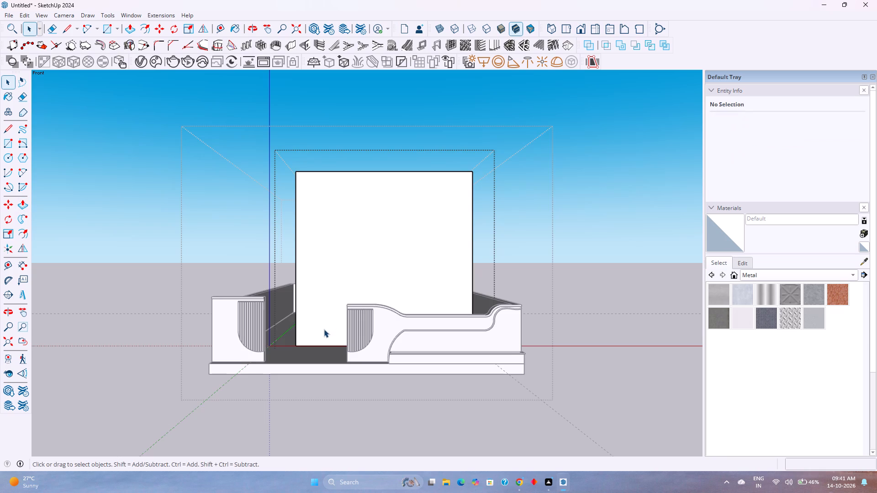
Place a horizontal guide 10' above the bottom edge of the house block's front face.
middle_drag(324, 329, 355, 349)
middle_click(355, 349)
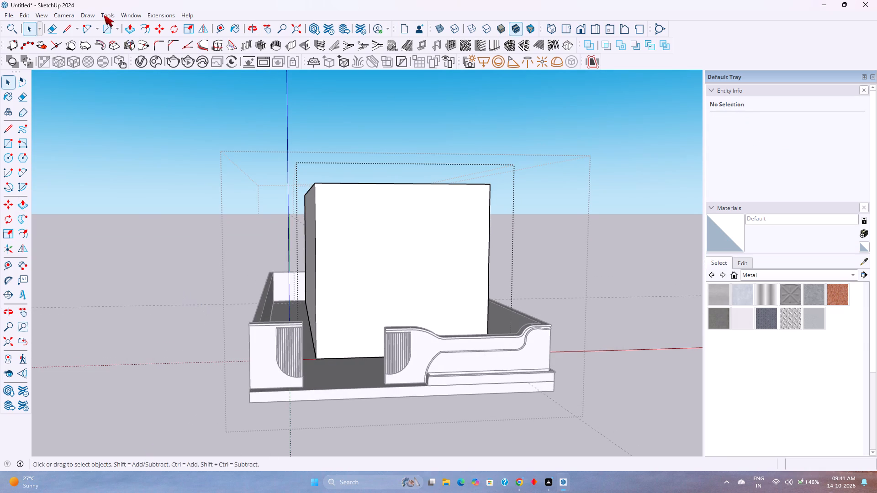
click(225, 30)
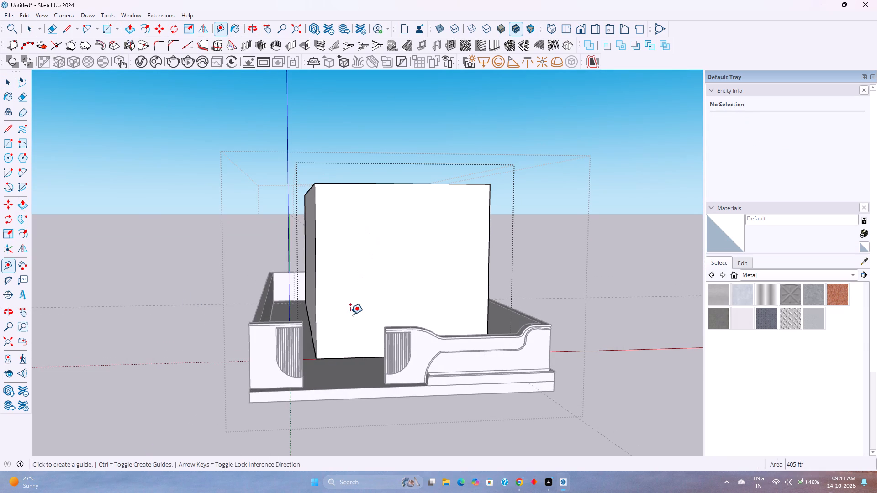
click(345, 357)
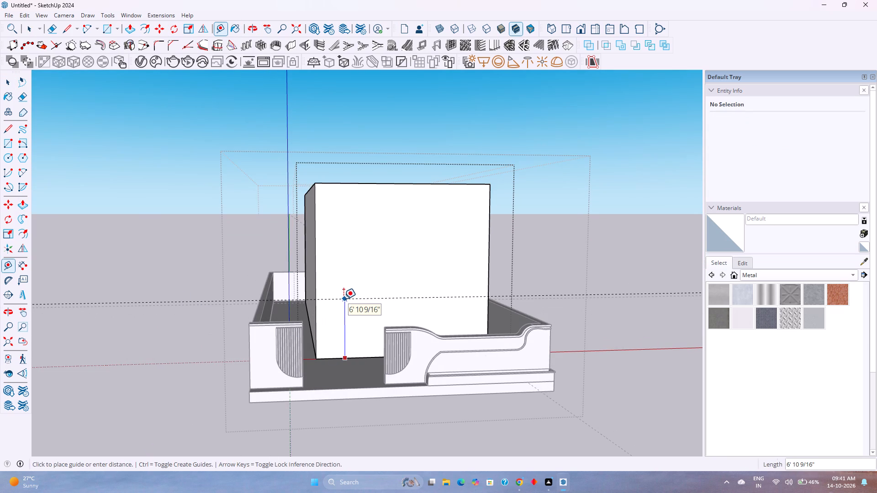
text(10')
key(Return)
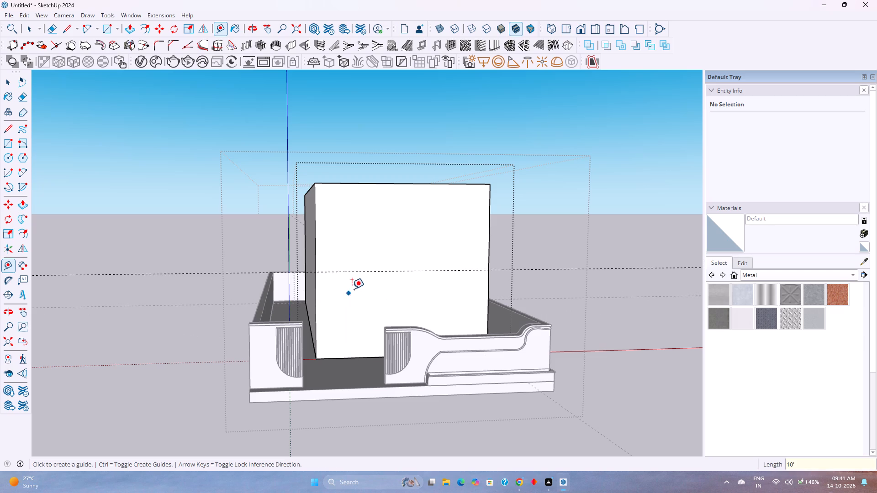
Add a second horizontal guide 1'6" below the 10' guide on the house block's front face.
click(355, 273)
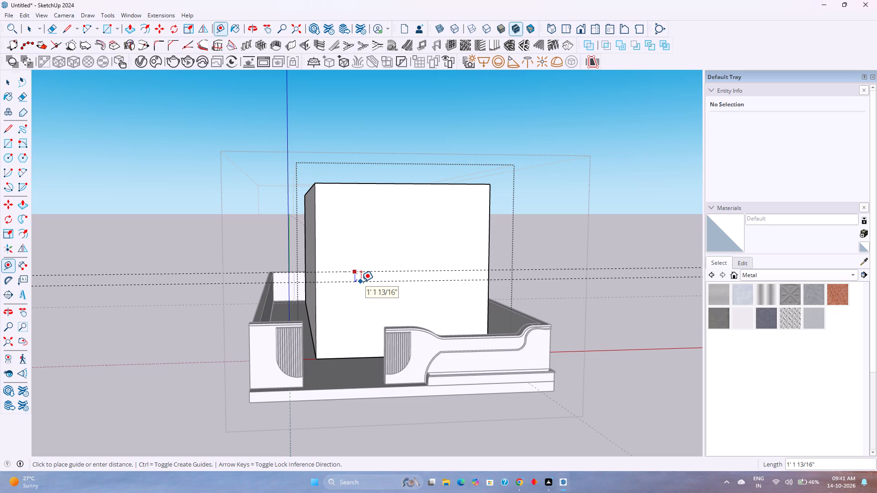
text(1'2)
key(BackSpace)
text(6")
key(Return)
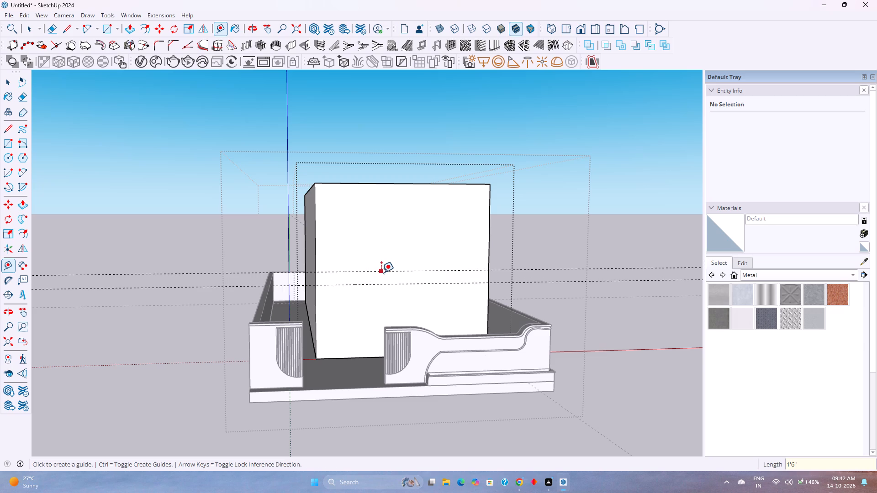
Place horizontal guides along the top edge of the house block's front face and 1'6" below that edge.
click(382, 273)
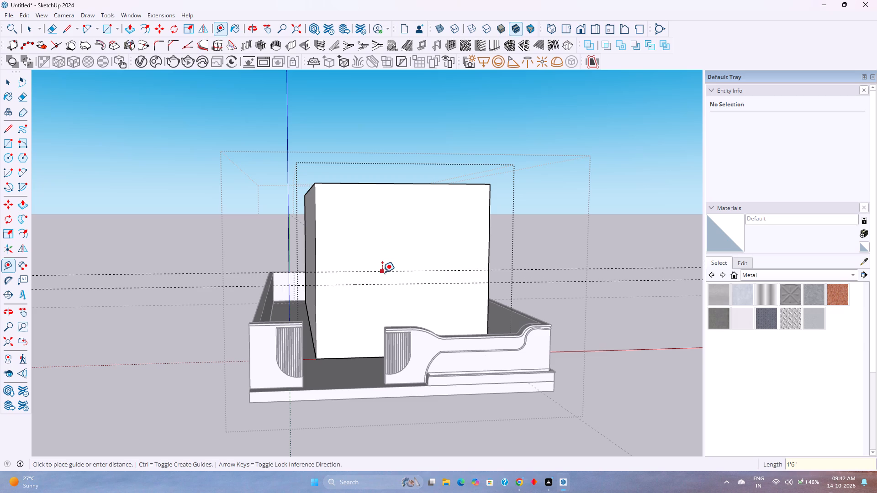
click(391, 184)
click(395, 186)
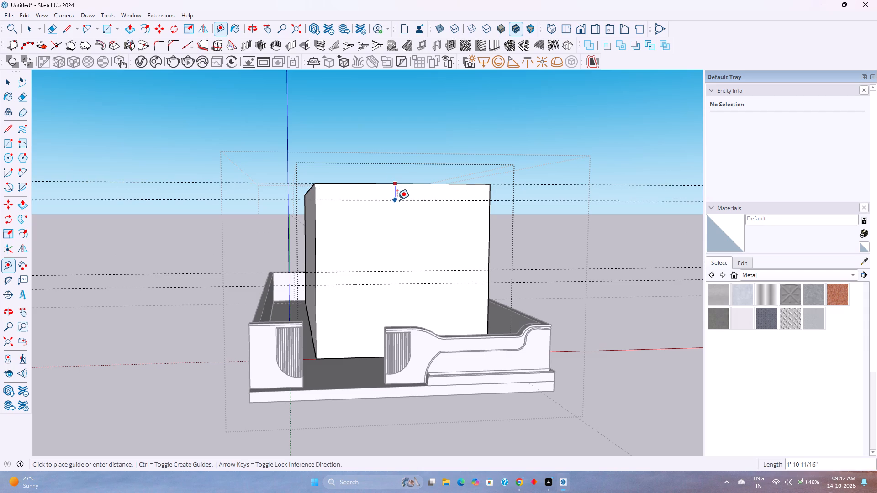
text(1'6")
key(Return)
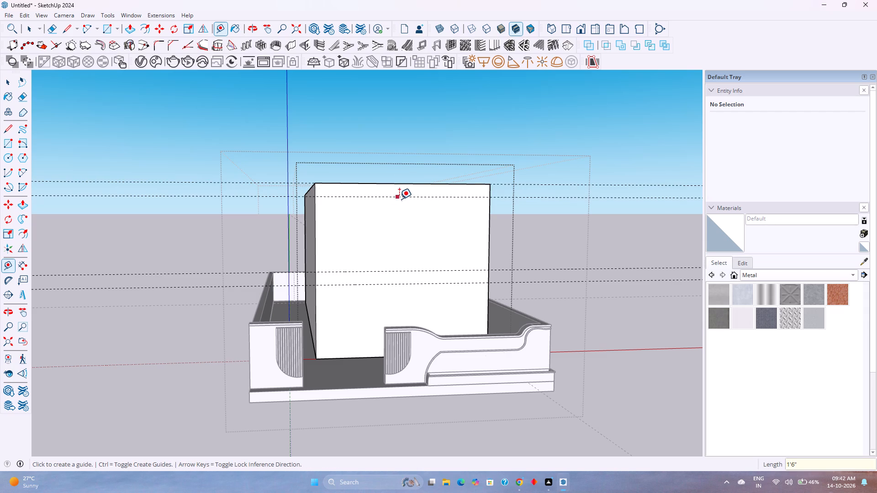
Place a vertical guide on the house block's front face, 8' in from its right vertical edge.
scroll(413, 222, down, 3)
middle_drag(432, 292, 363, 261)
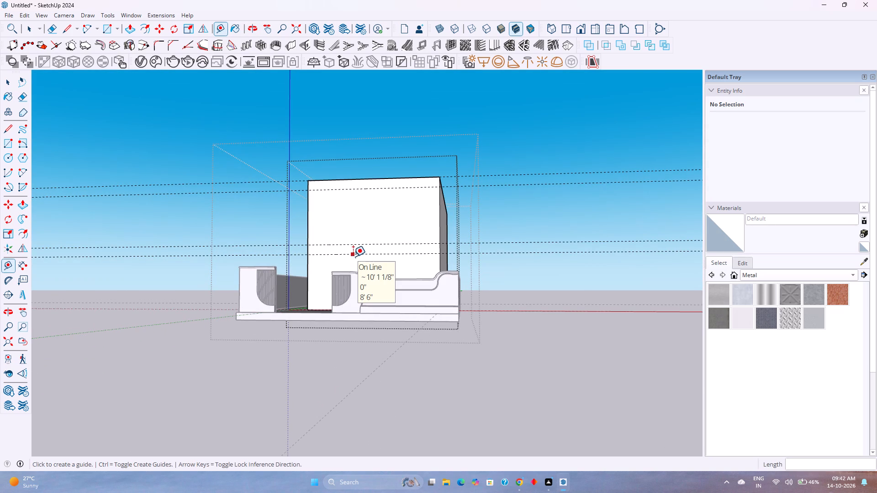
scroll(353, 257, down, 1)
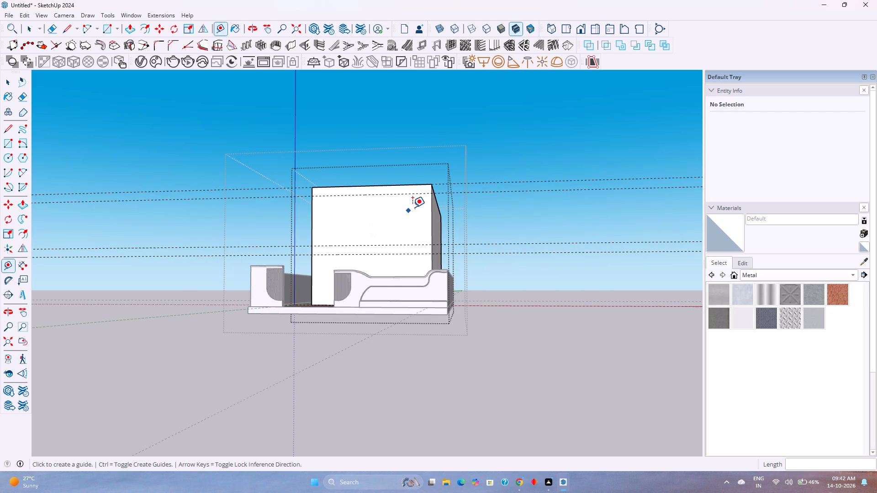
click(433, 222)
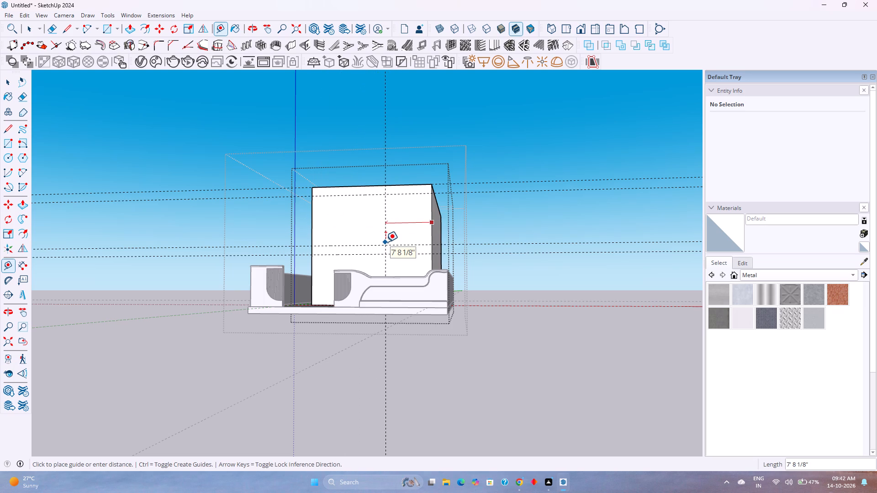
text(8')
key(Return)
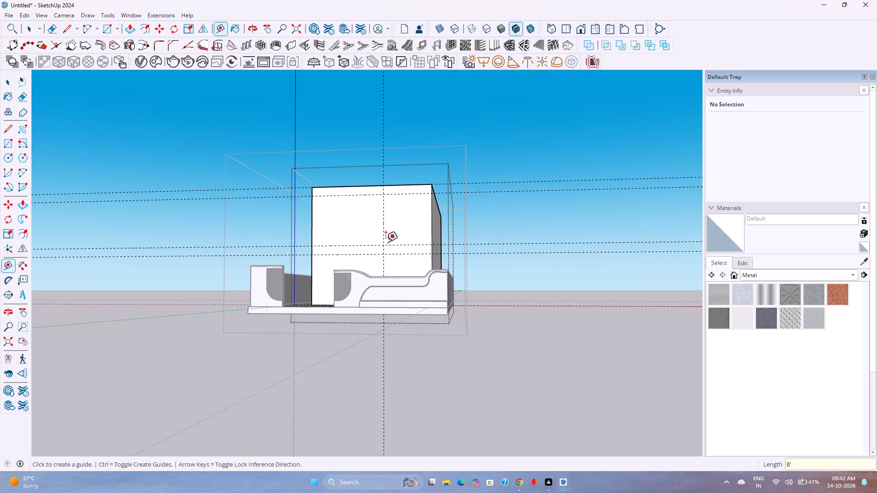
Pull the house block's long right side face outward by 1'.
middle_drag(433, 248, 449, 302)
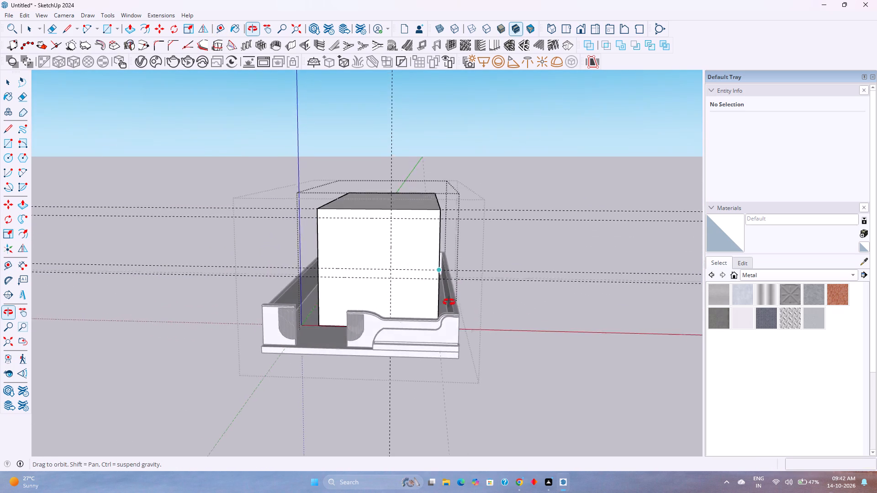
middle_drag(449, 302, 448, 305)
middle_click(448, 305)
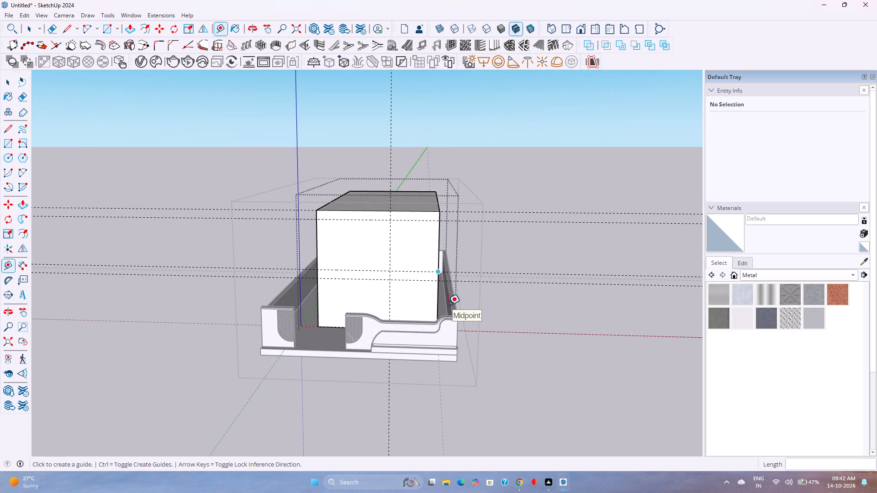
middle_drag(446, 263, 411, 275)
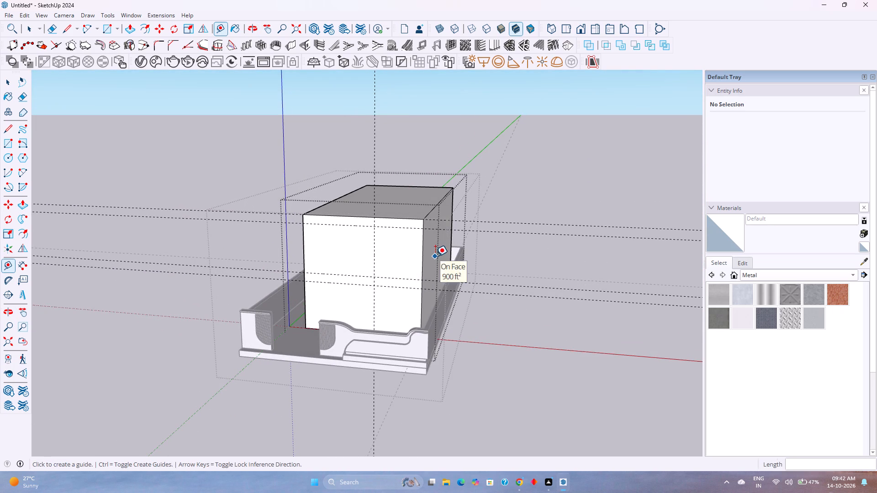
key(p)
click(427, 256)
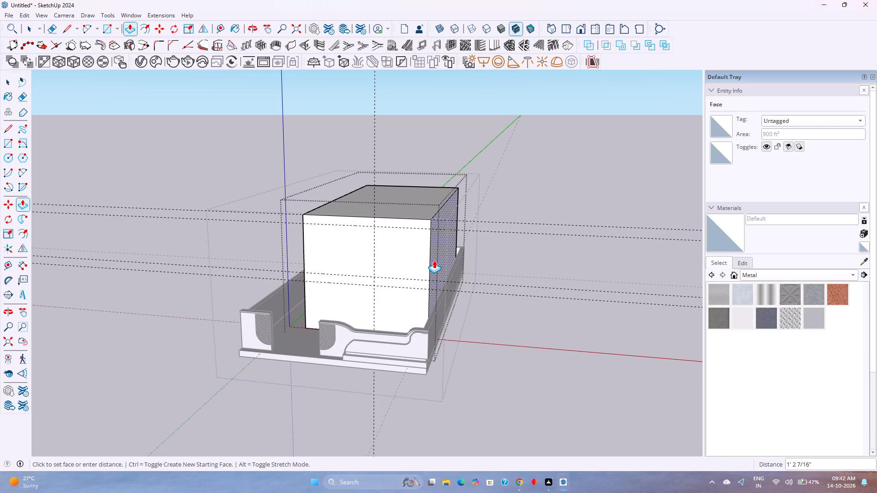
text(1')
key(Return)
Draw a 12'3" by 20' rectangle on the front face, from its top-left corner to the vertical guide at the base.
middle_drag(396, 272, 441, 244)
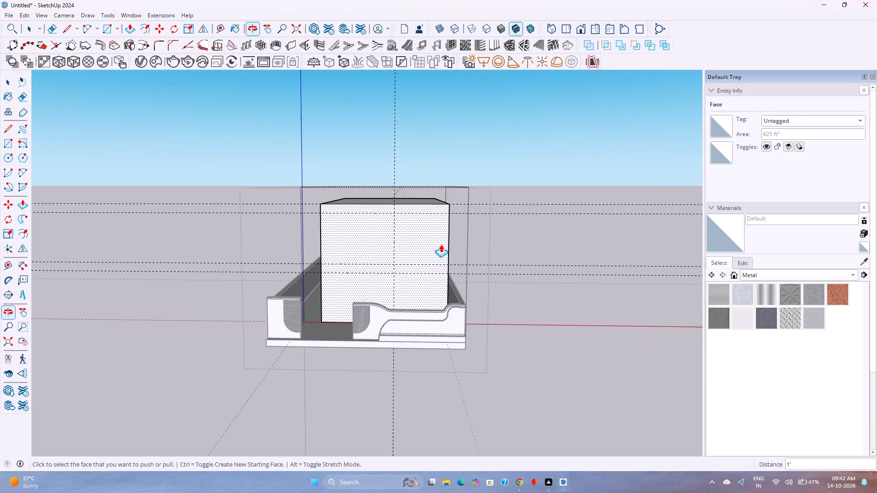
middle_drag(402, 266, 401, 254)
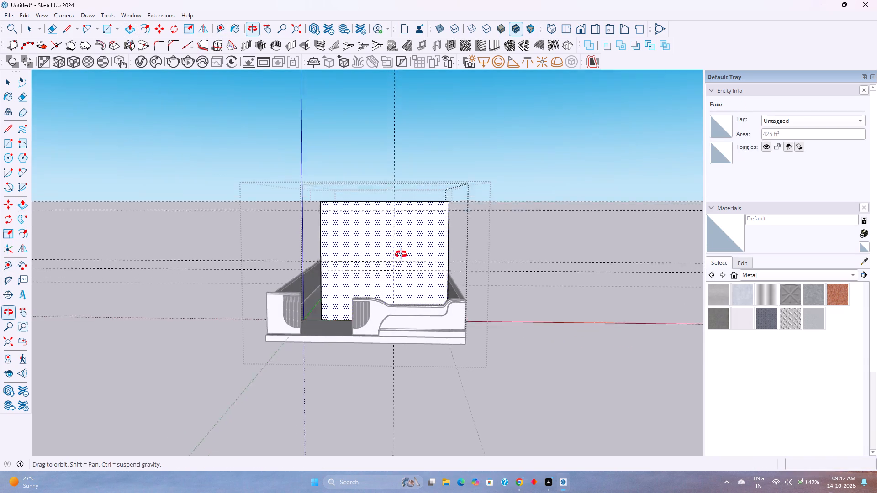
middle_drag(401, 254, 410, 239)
scroll(398, 244, up, 3)
middle_drag(398, 244, 434, 257)
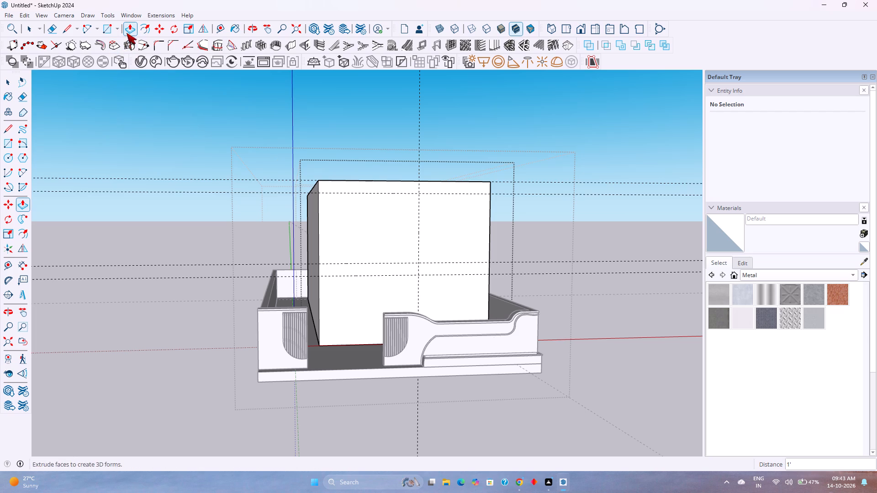
click(110, 27)
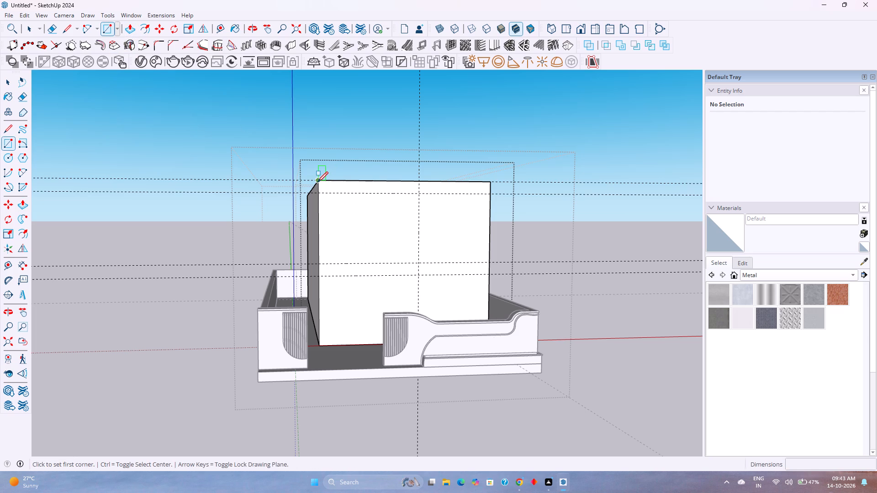
click(317, 182)
middle_drag(359, 284, 419, 363)
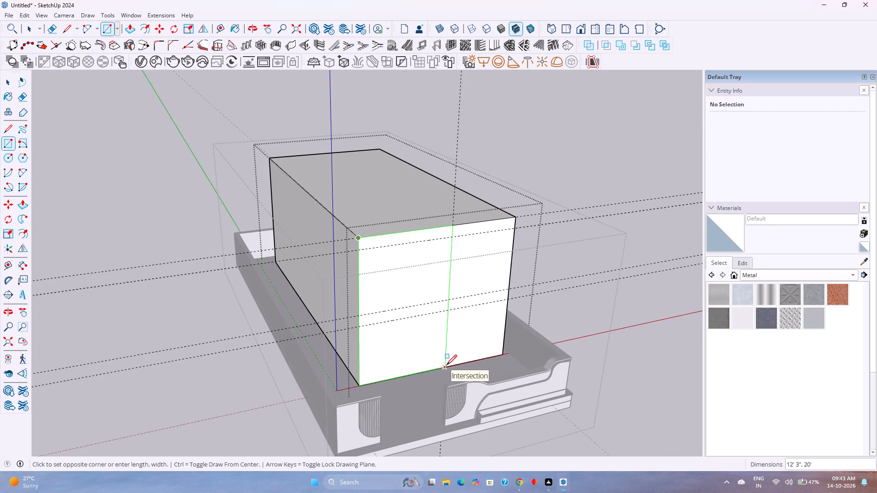
click(446, 365)
Push the left portion of the house block's front face back by 10'.
key(p)
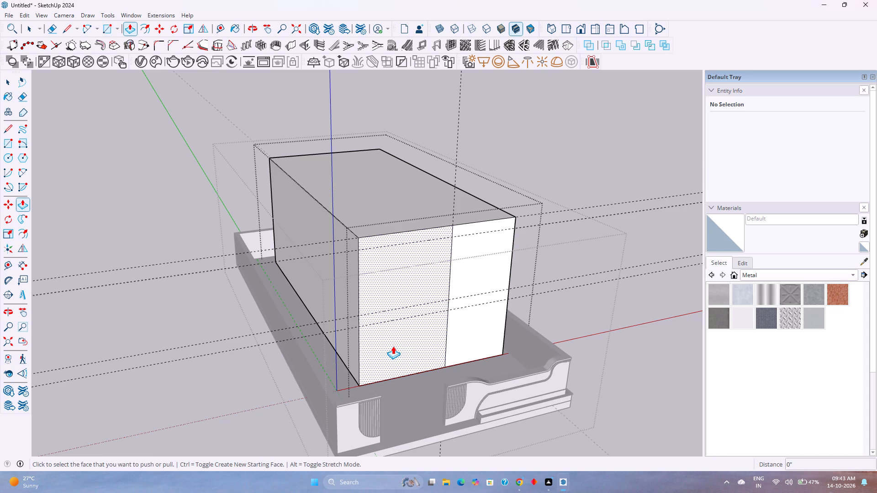
click(393, 346)
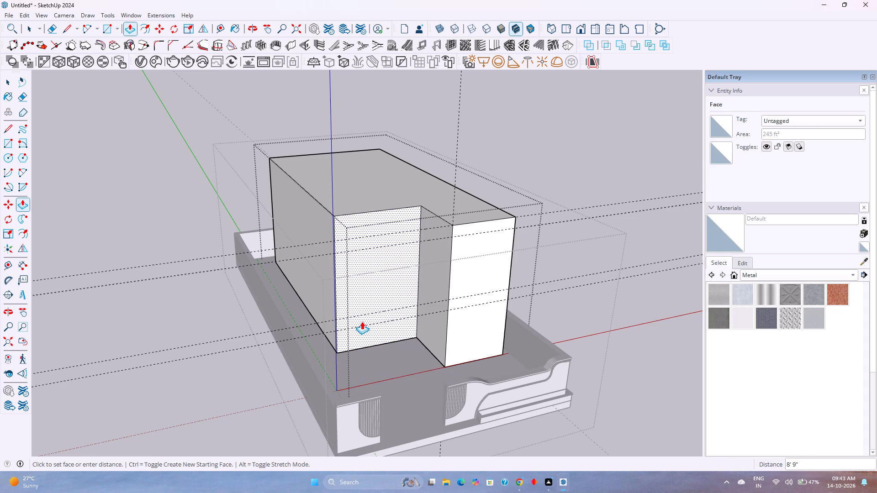
text(10)
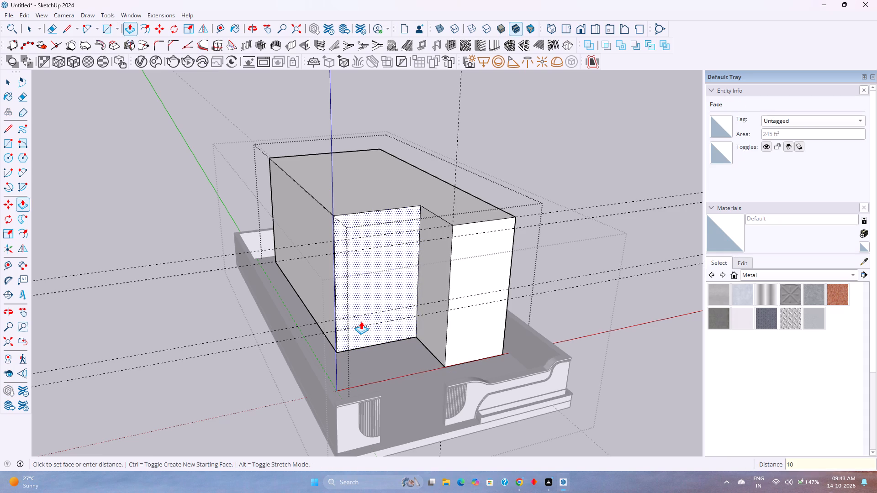
key(apostrophe)
key(Return)
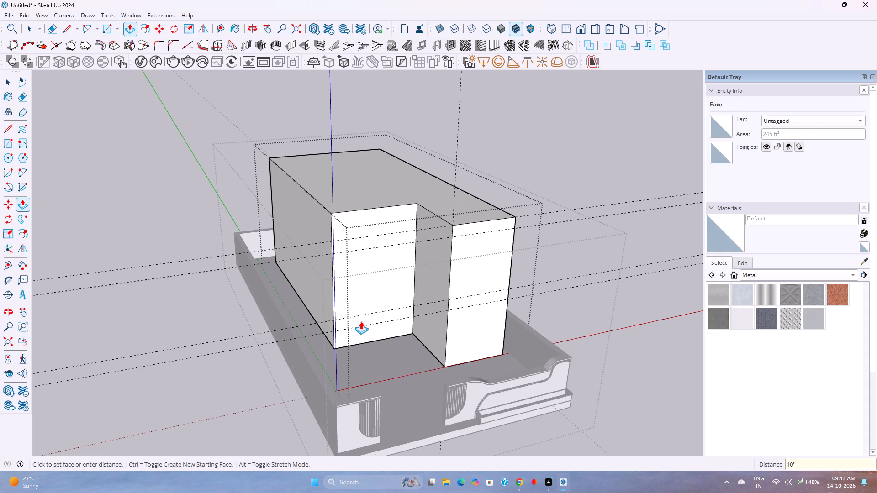
key(space)
Examine the stepped house block behind the boundary walls from the standard front view and from both front corners.
click(580, 34)
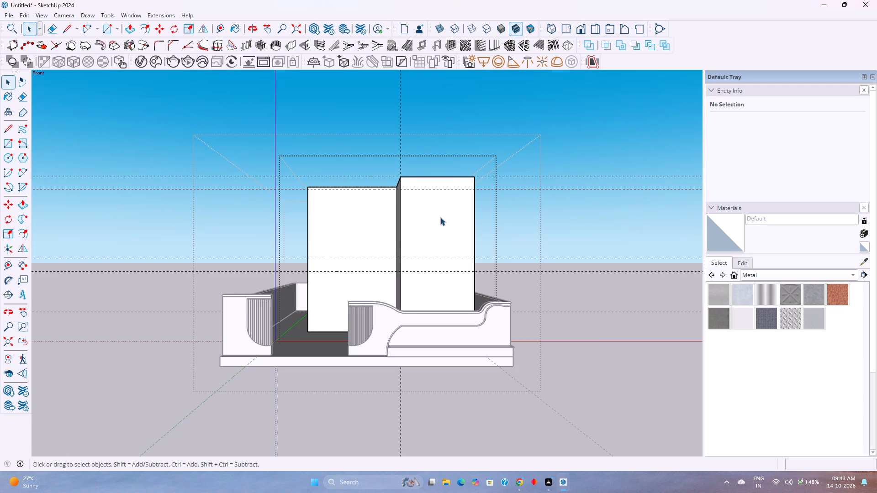
middle_drag(359, 221, 611, 287)
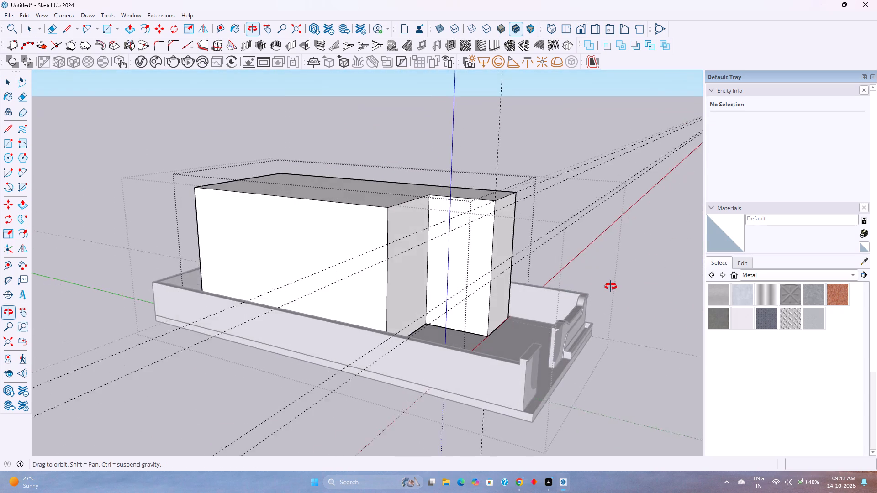
middle_drag(611, 287, 592, 290)
middle_drag(458, 297, 309, 253)
middle_click(309, 253)
middle_click(309, 253)
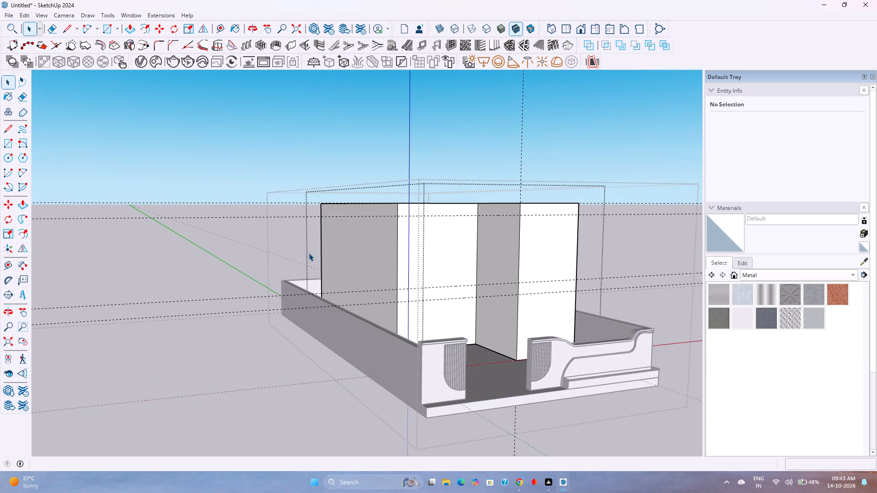
middle_drag(427, 237, 428, 244)
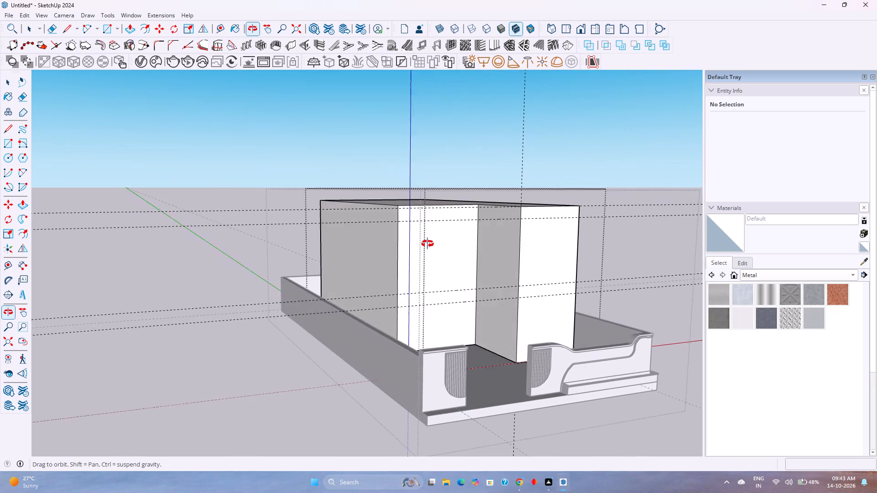
middle_drag(428, 244, 405, 238)
Copy the left vertical edge of the recessed front face 1' inward across that face.
scroll(396, 246, up, 7)
middle_drag(394, 246, 348, 263)
middle_click(348, 263)
click(338, 246)
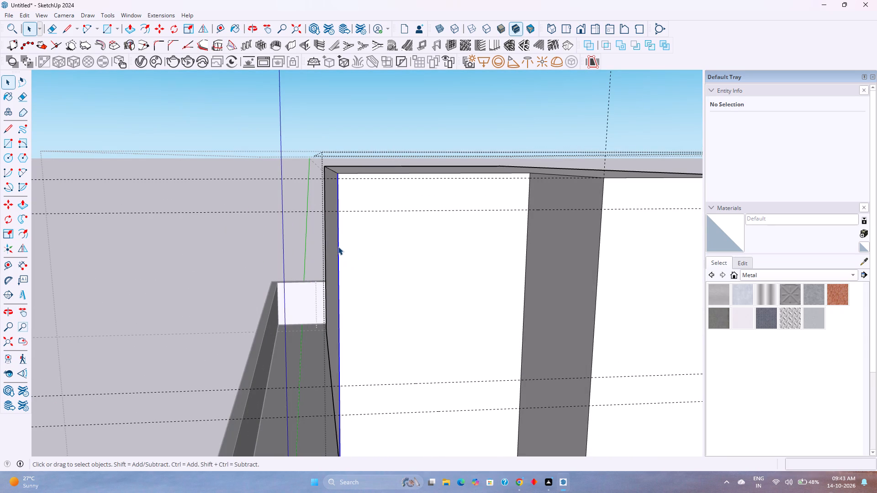
key(m)
click(338, 246)
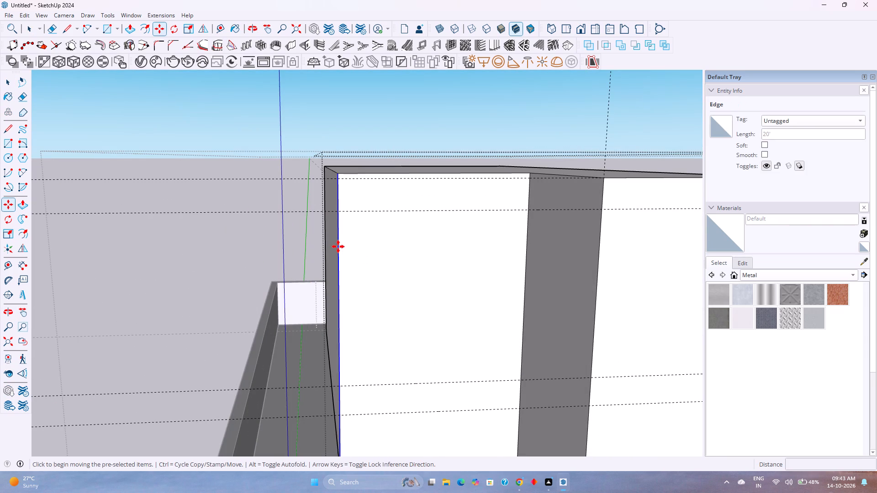
text(1')
key(Return)
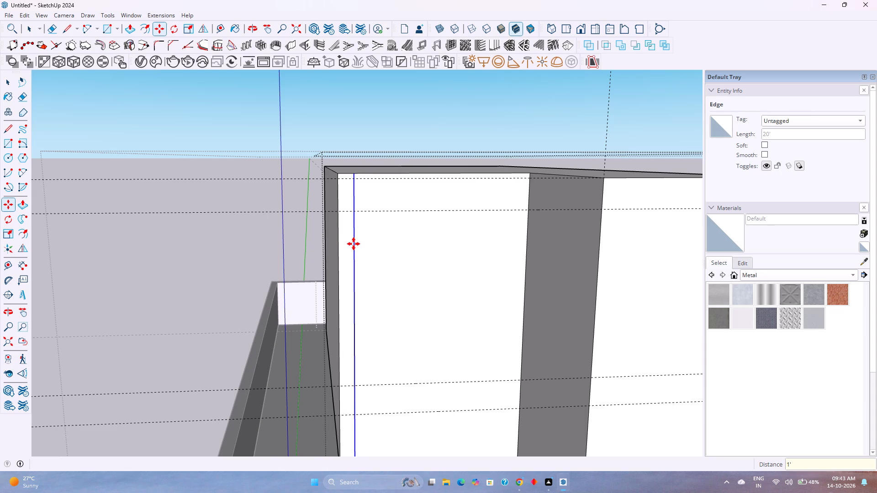
Set the copied edge's distance from the recessed front face's left edge to 7".
key(9)
key(Return)
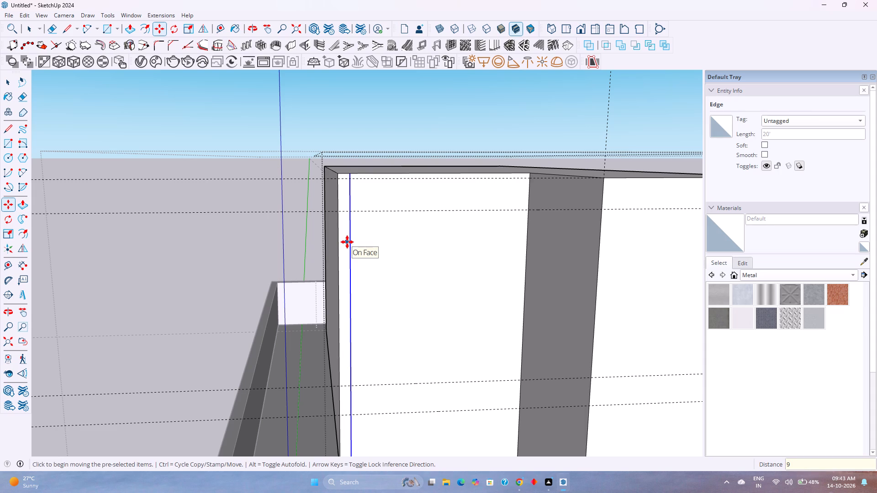
key(7)
key(Return)
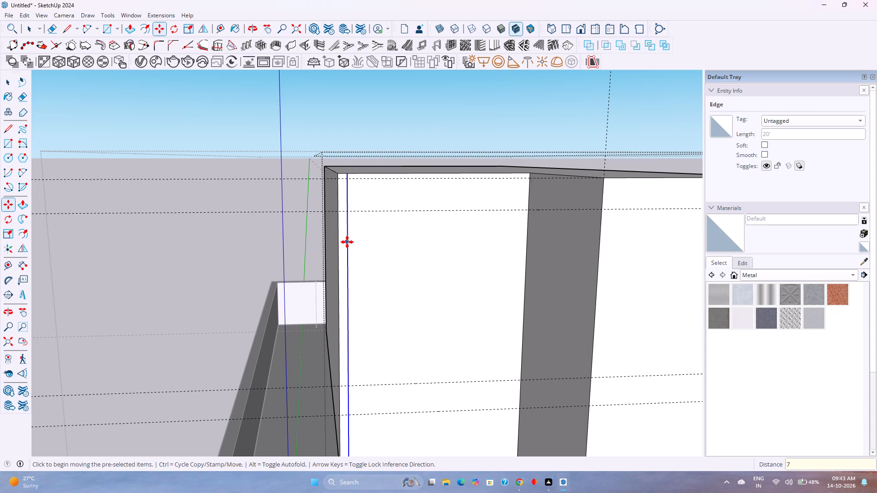
Push/Pull the narrow full-height strip at the left end of the recessed front face by 3".
key(p)
click(345, 238)
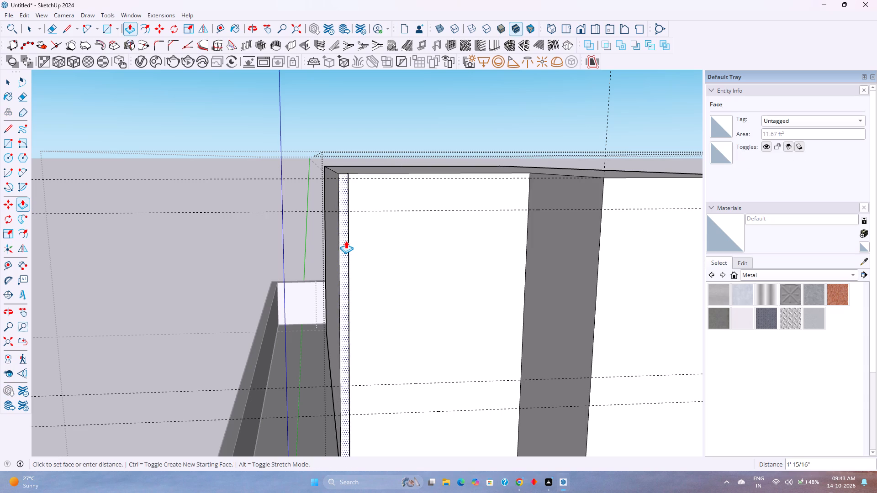
key(3)
key(Return)
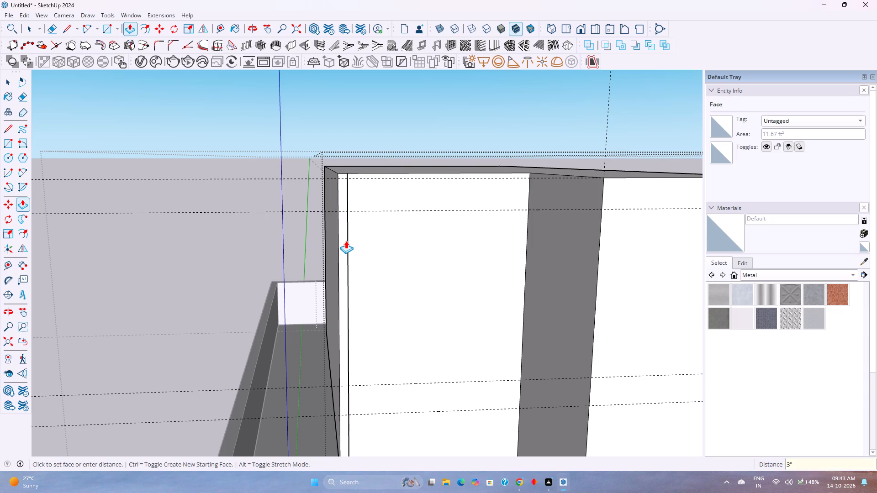
key(space)
Examine the house block's front facade and its narrow edge strip from an angle and from the standard front view.
scroll(346, 241, down, 3)
middle_drag(345, 241, 306, 239)
middle_click(305, 239)
middle_click(304, 239)
middle_drag(299, 236, 296, 231)
middle_click(296, 231)
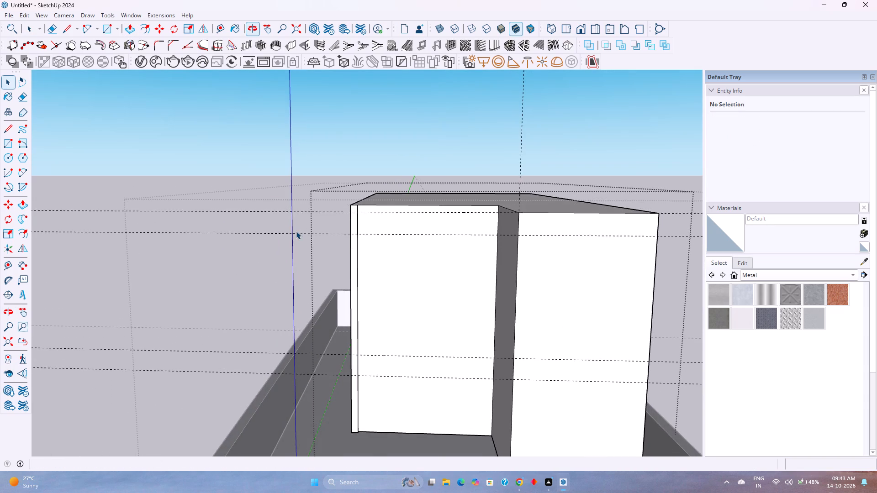
scroll(296, 231, down, 4)
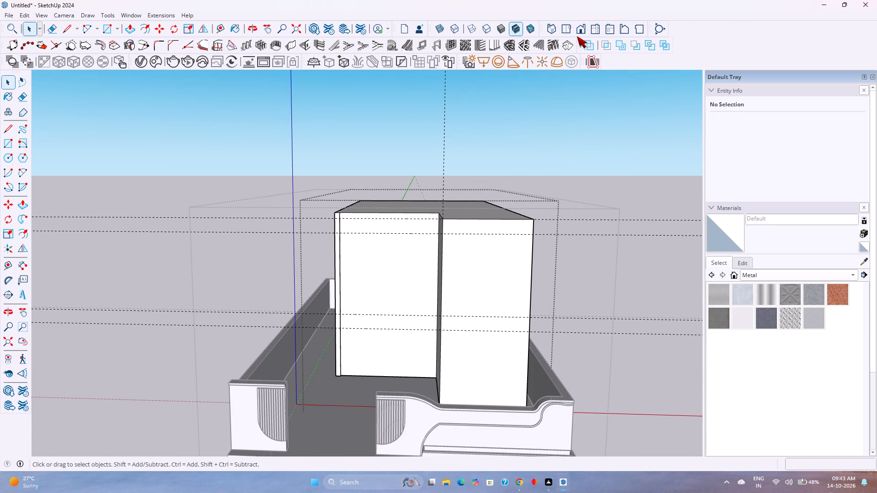
click(578, 33)
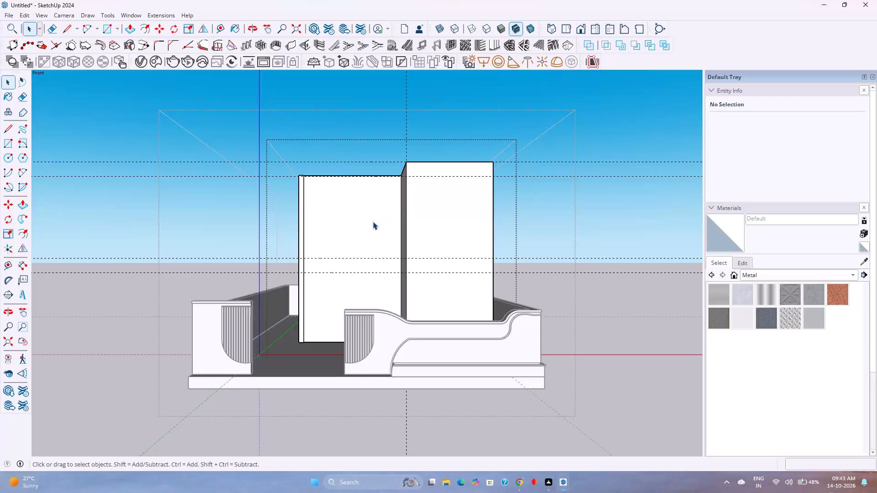
middle_drag(366, 252, 359, 241)
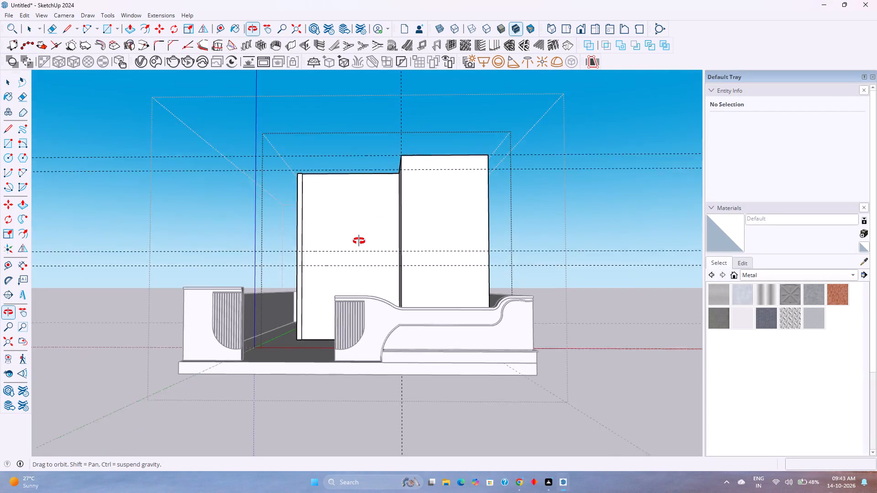
middle_drag(359, 241, 360, 237)
middle_drag(361, 236, 370, 233)
middle_click(371, 233)
middle_click(371, 233)
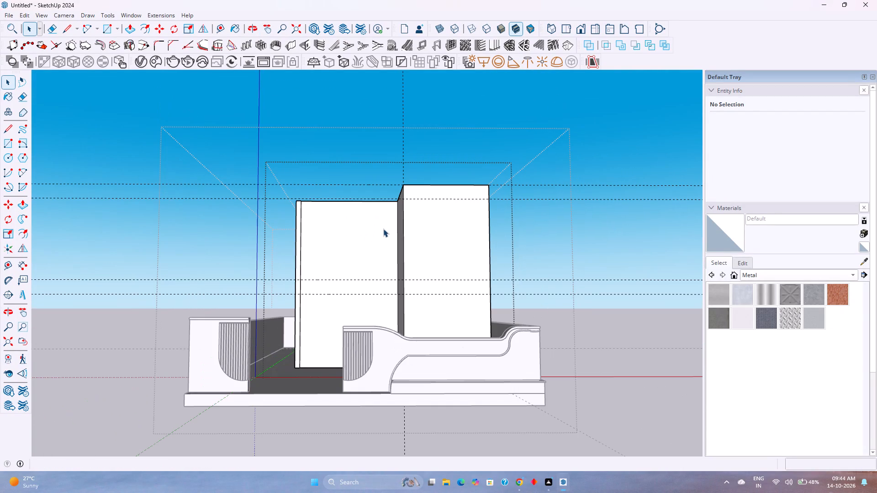
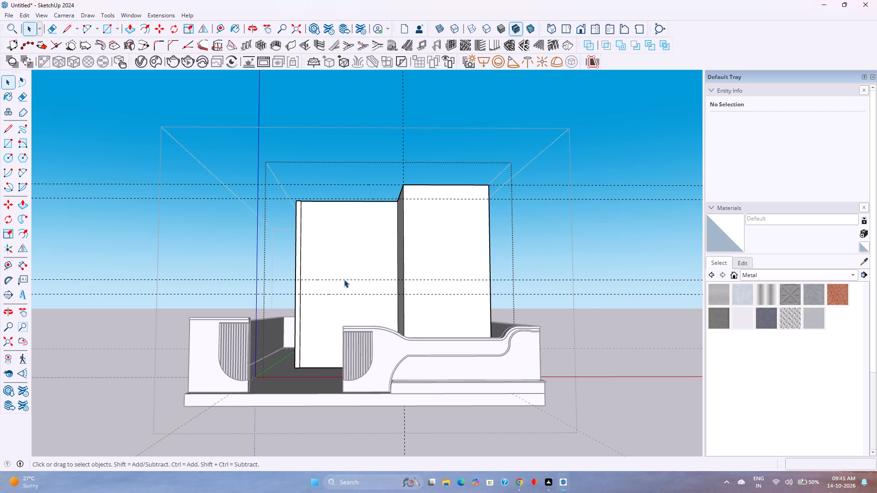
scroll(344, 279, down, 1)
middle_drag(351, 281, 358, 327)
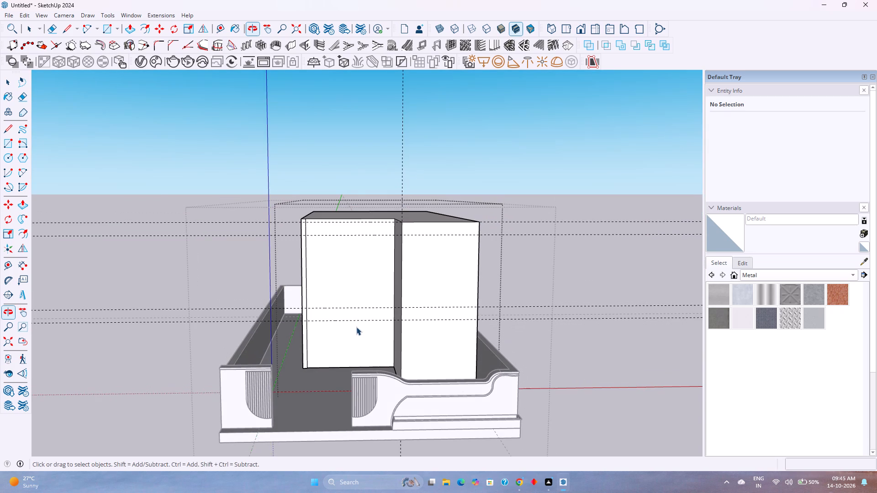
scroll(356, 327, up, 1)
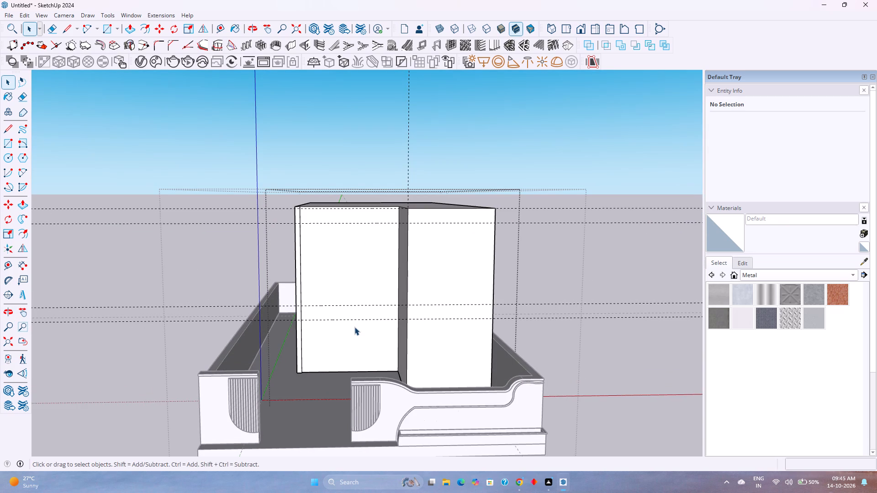
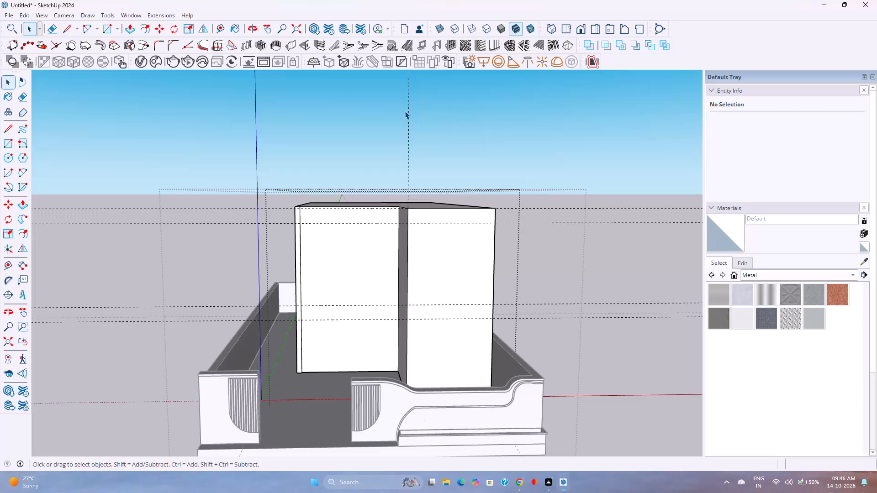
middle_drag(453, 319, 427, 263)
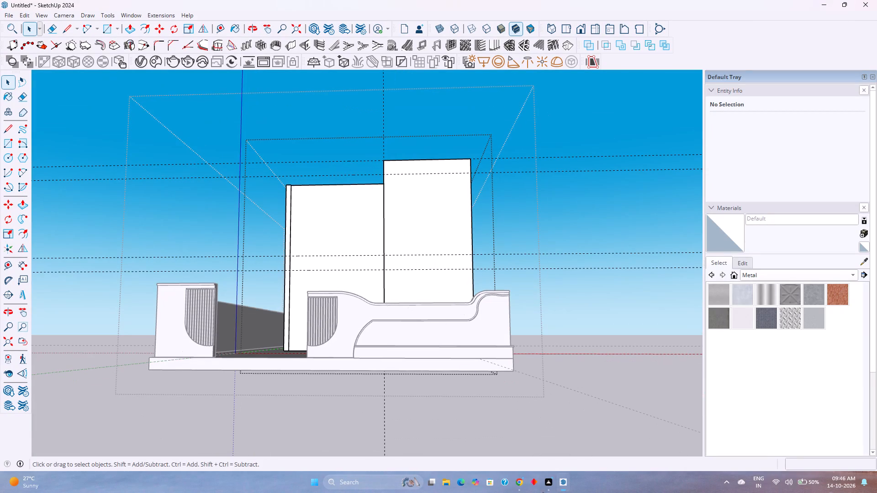
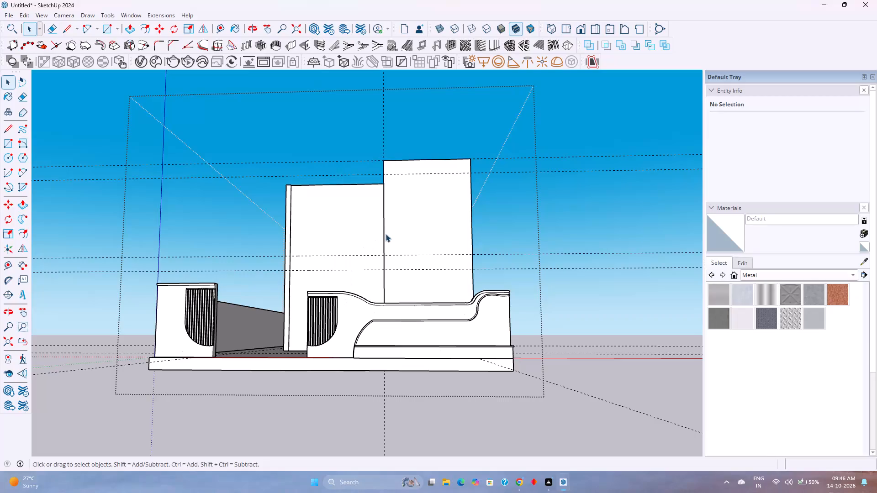
Open the house block for editing and place guides 3" above the lower and 6" below the upper mid-height floor guide.
double_click(391, 230)
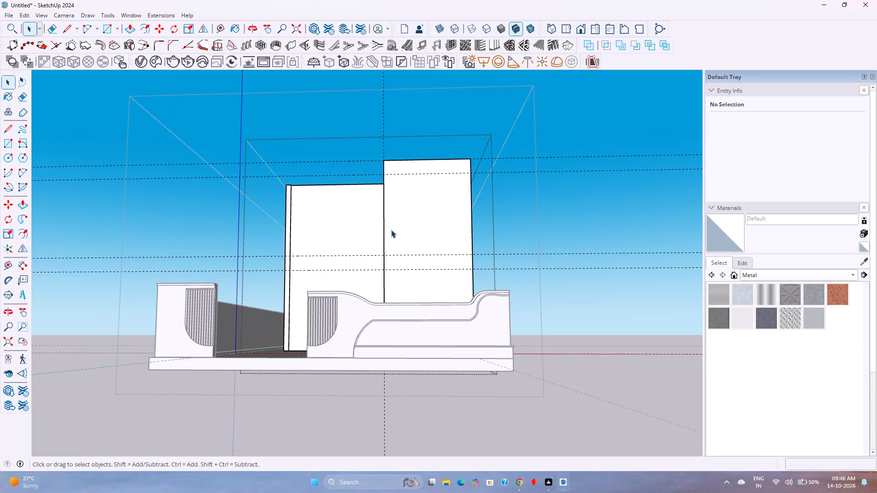
middle_drag(404, 230, 454, 309)
scroll(426, 325, up, 4)
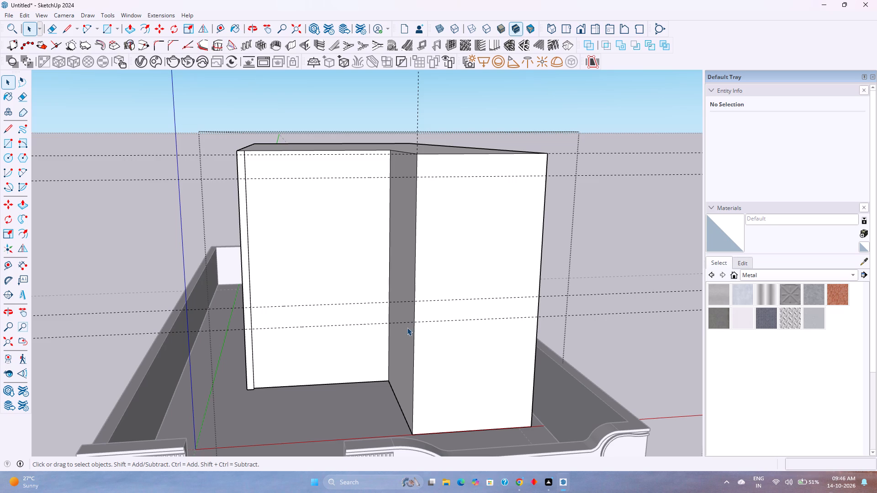
middle_drag(265, 327, 259, 299)
middle_click(259, 299)
scroll(436, 252, up, 4)
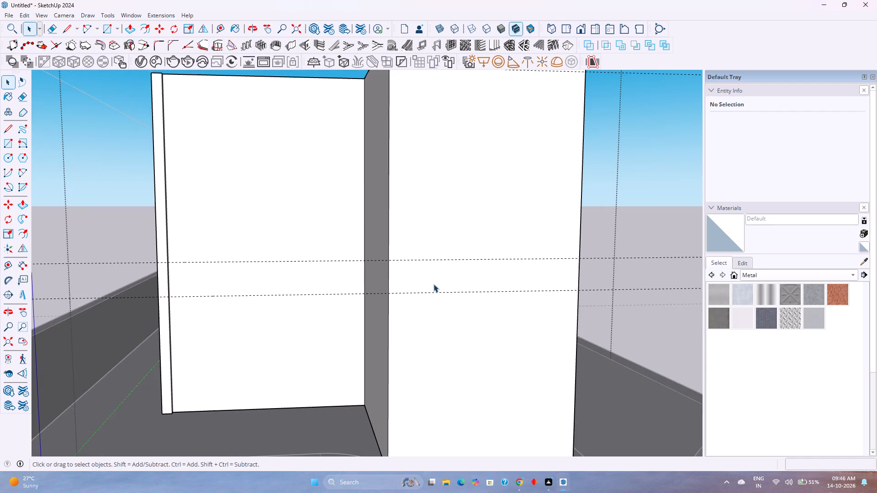
middle_drag(432, 284, 428, 274)
middle_click(428, 274)
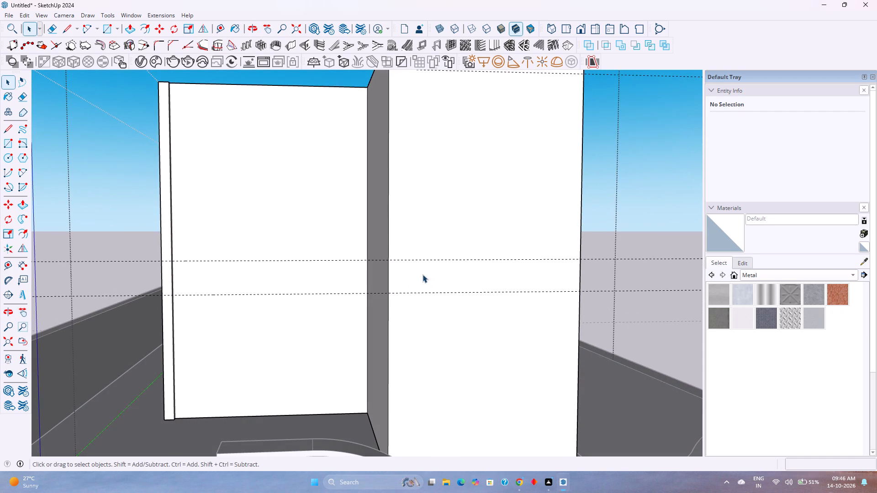
middle_drag(412, 278, 401, 255)
middle_click(401, 255)
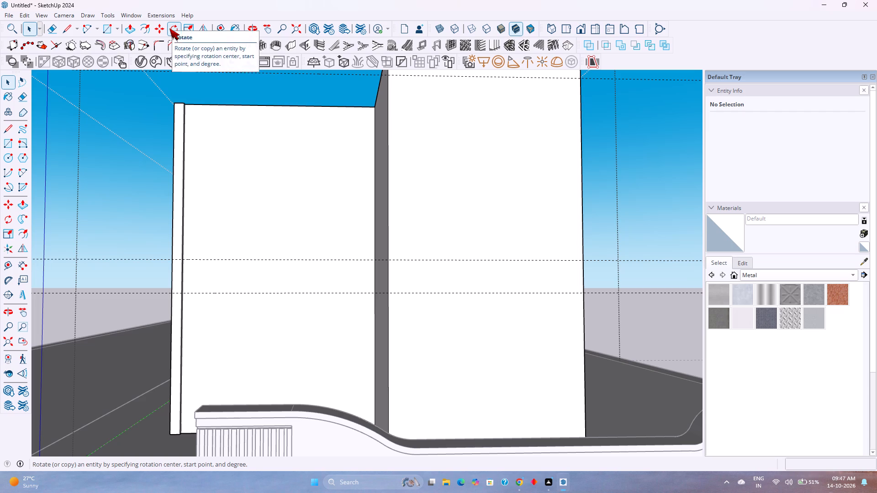
click(214, 30)
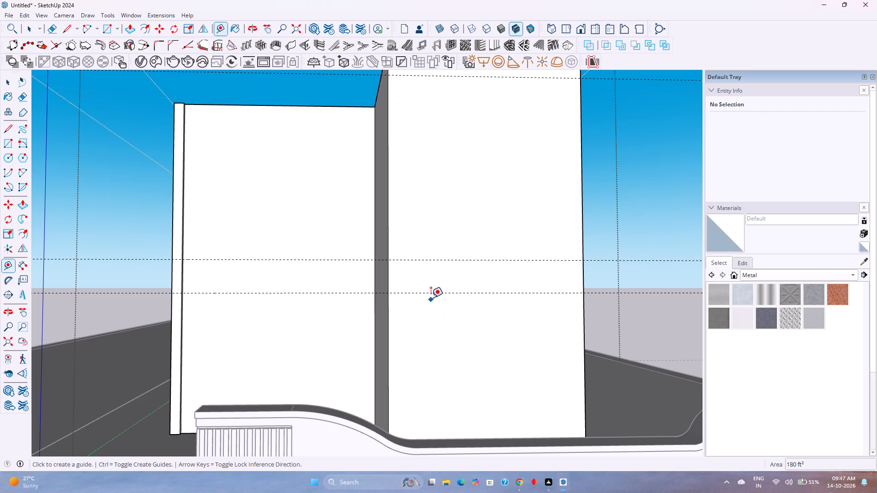
click(431, 293)
key(3)
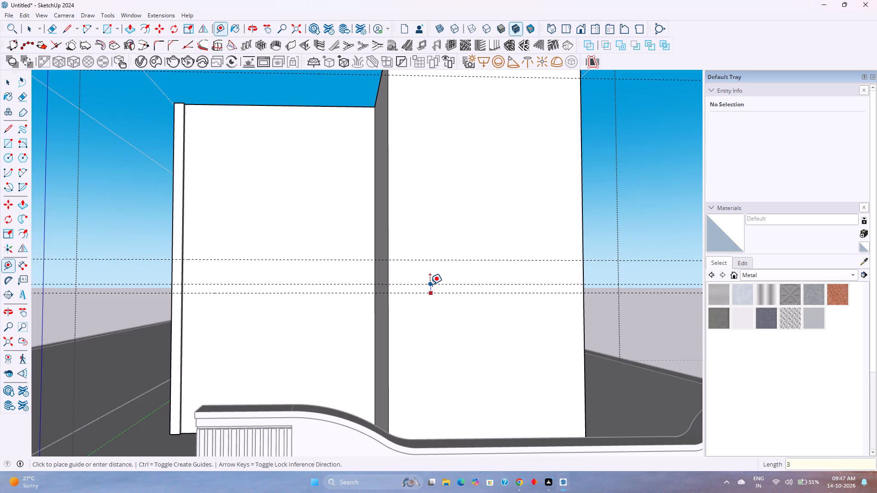
key(Return)
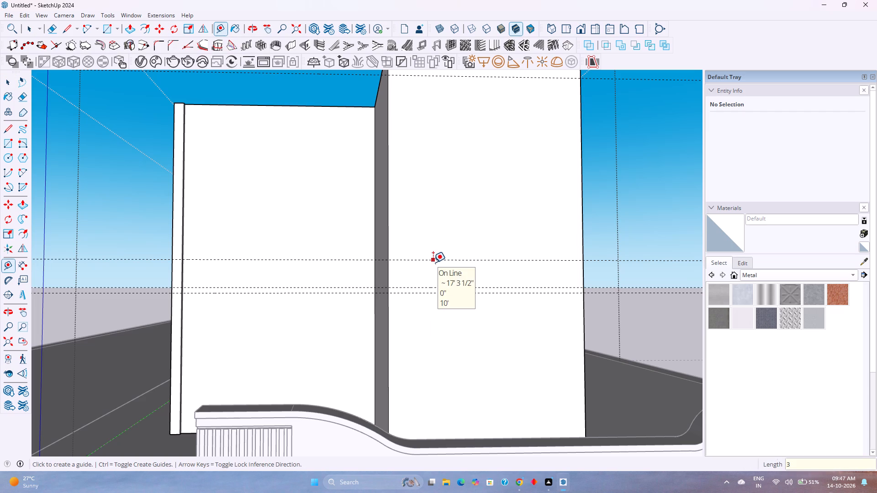
click(433, 262)
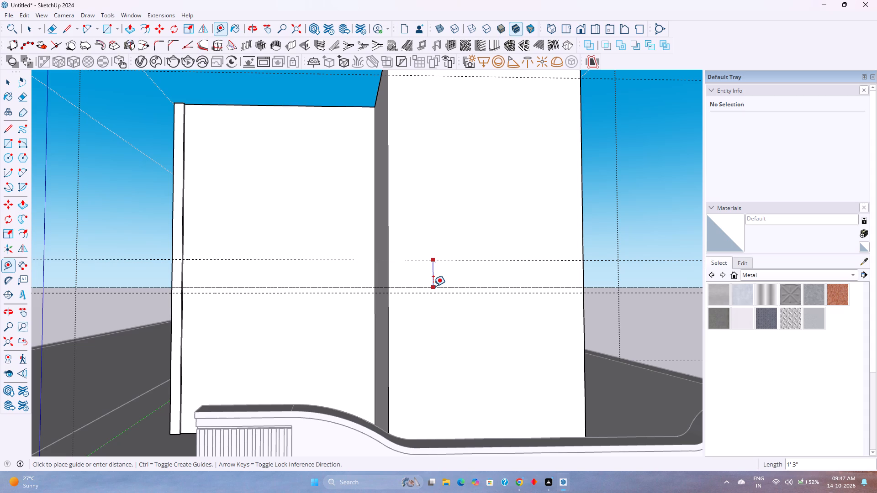
key(6)
key(Return)
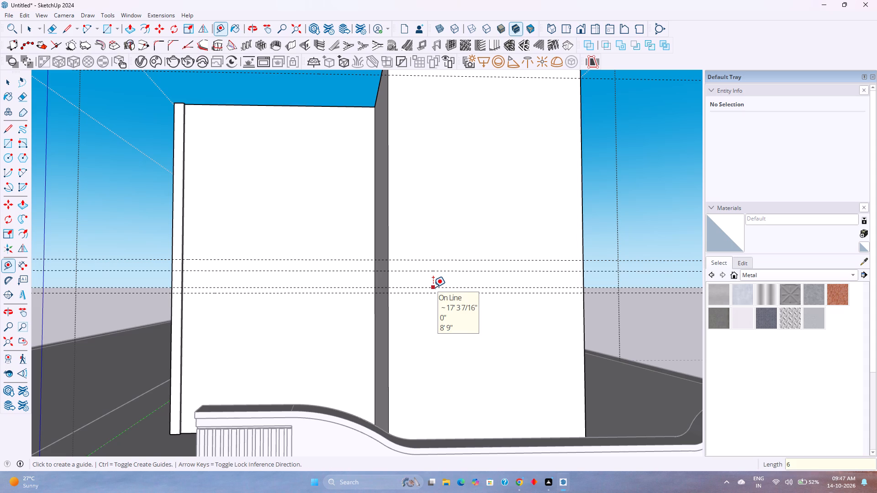
Place a vertical guide 13' from the projecting block's inner front edge, toward and beyond the narrow edge strip.
middle_click(320, 281)
middle_click(321, 283)
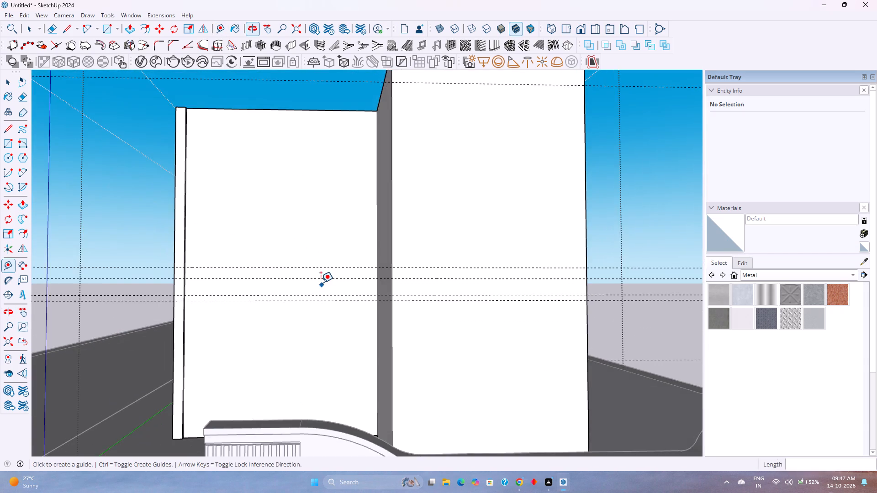
scroll(321, 283, down, 2)
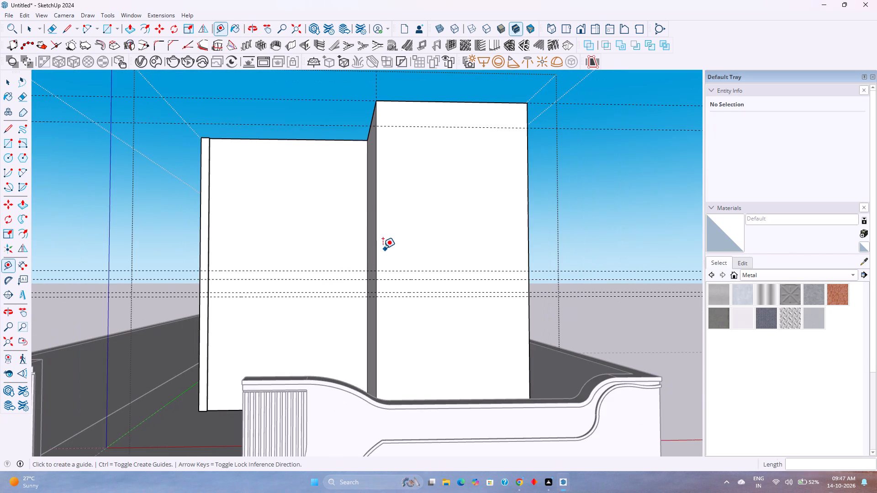
click(377, 246)
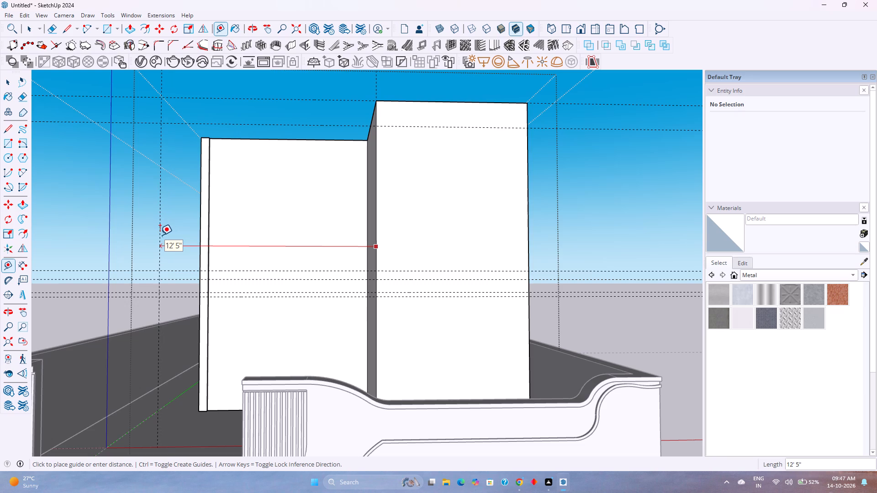
text(13')
key(Return)
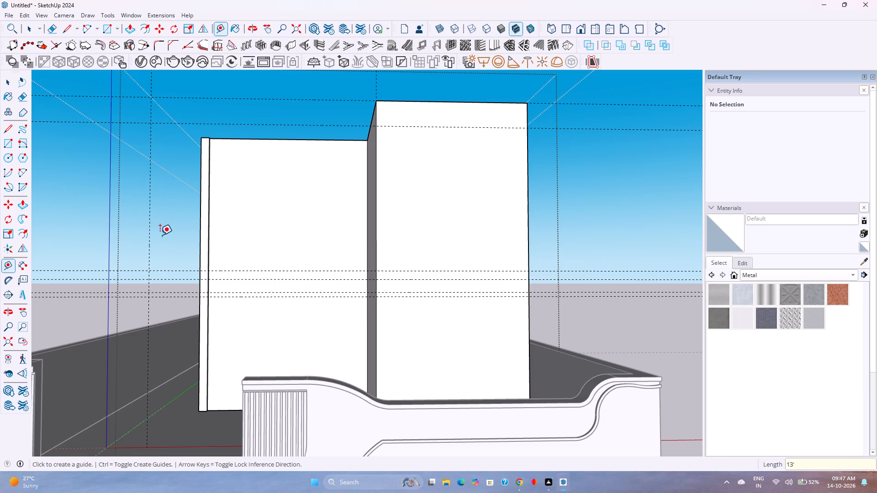
Draw a 9" by 13' rectangle between the two new horizontal guides, from the 13' guide to the projecting block's front edge.
scroll(160, 235, down, 1)
middle_drag(160, 235, 227, 309)
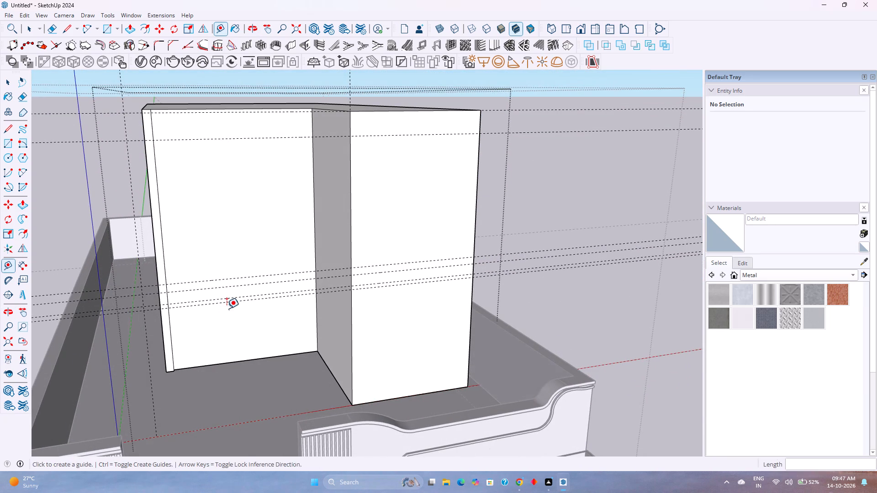
middle_click(227, 309)
middle_click(227, 309)
middle_click(227, 309)
middle_click(227, 309)
scroll(227, 309, down, 4)
middle_drag(305, 310, 216, 303)
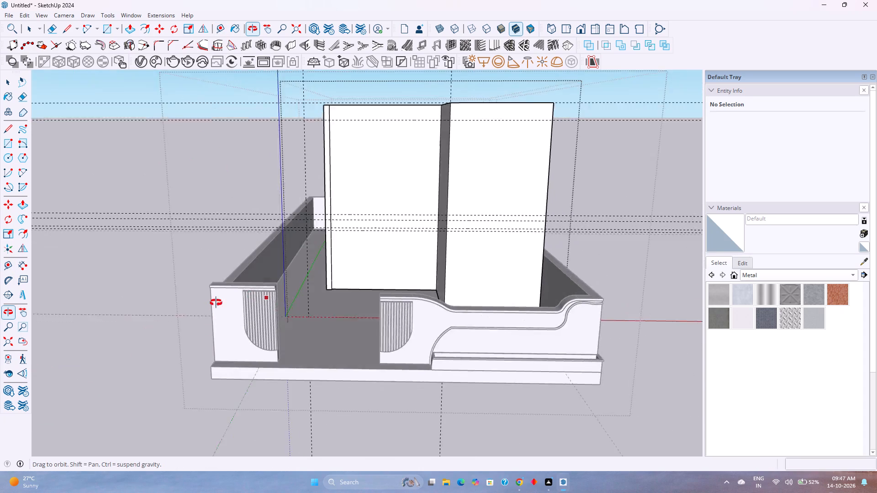
middle_drag(216, 303, 214, 285)
middle_click(221, 281)
scroll(221, 281, down, 2)
middle_drag(227, 282, 261, 333)
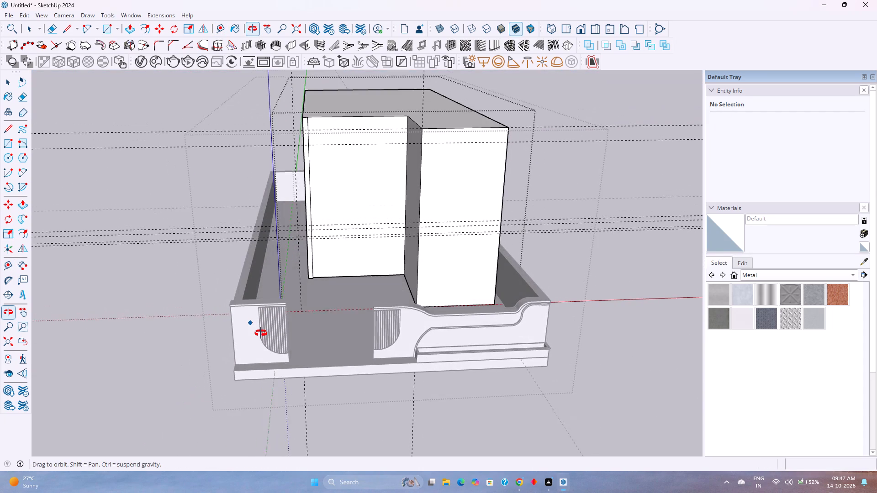
middle_drag(261, 333, 262, 337)
middle_click(262, 337)
scroll(402, 272, up, 3)
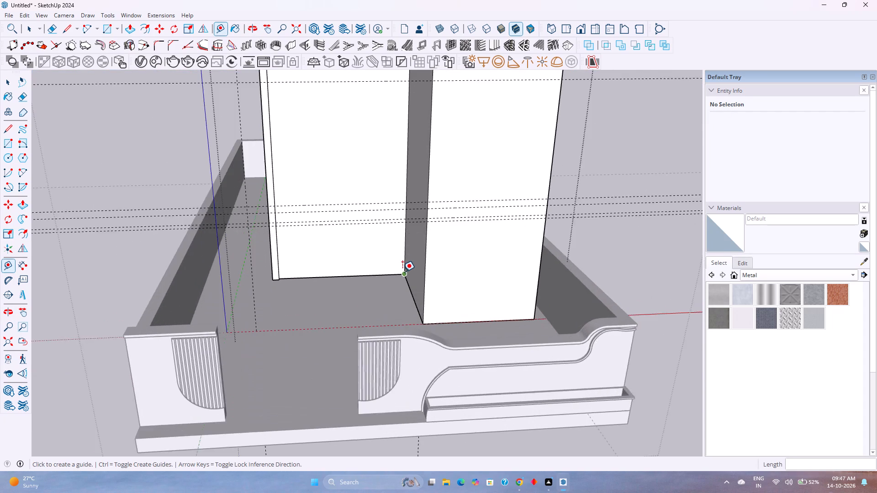
scroll(402, 272, up, 2)
middle_drag(402, 272, 403, 239)
middle_click(403, 239)
shift+middle_drag(404, 239, 404, 349)
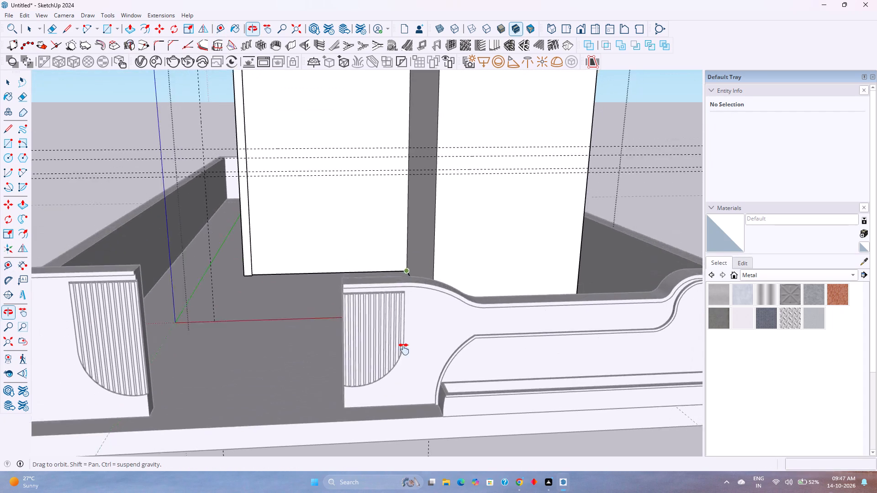
shift+middle_drag(404, 349, 381, 393)
middle_drag(302, 377, 290, 310)
middle_click(291, 308)
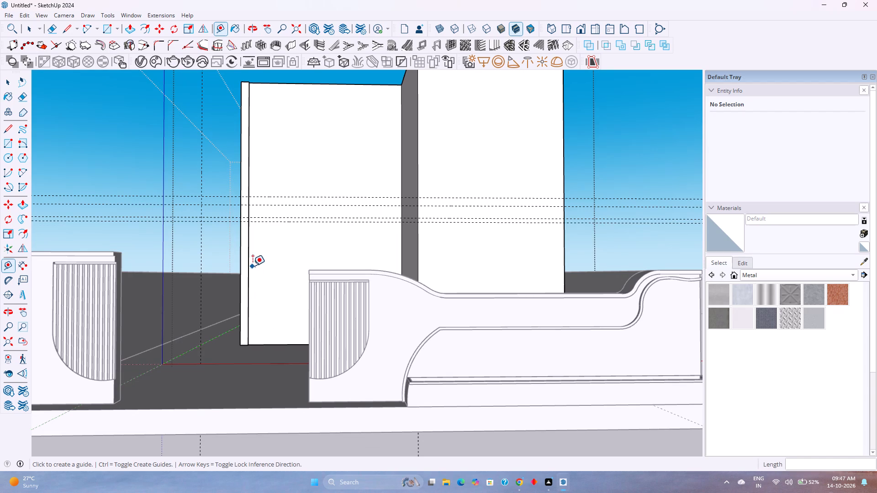
click(110, 26)
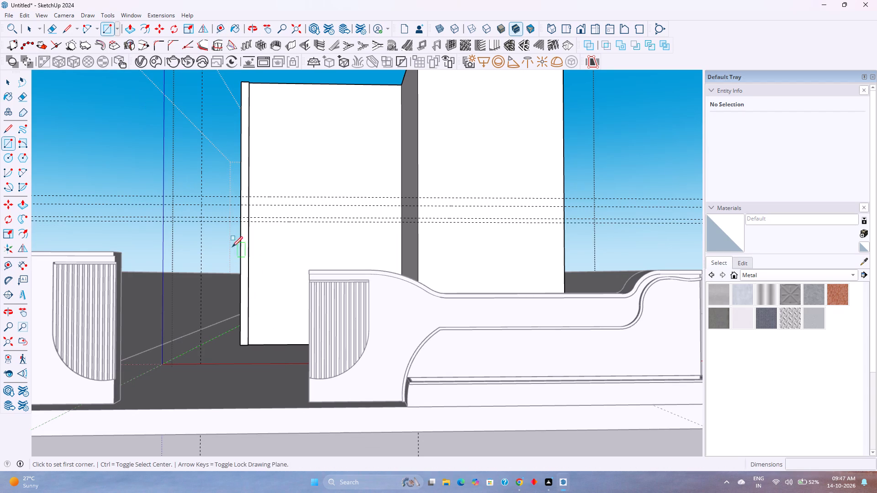
click(203, 205)
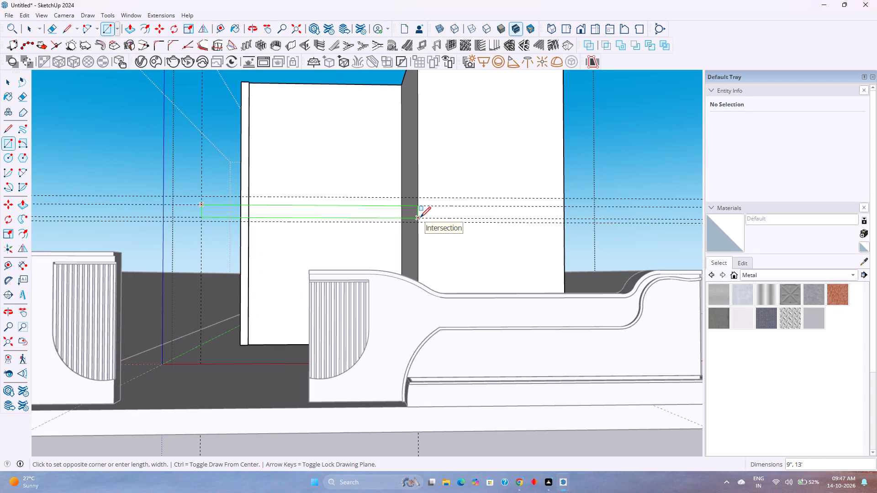
click(420, 217)
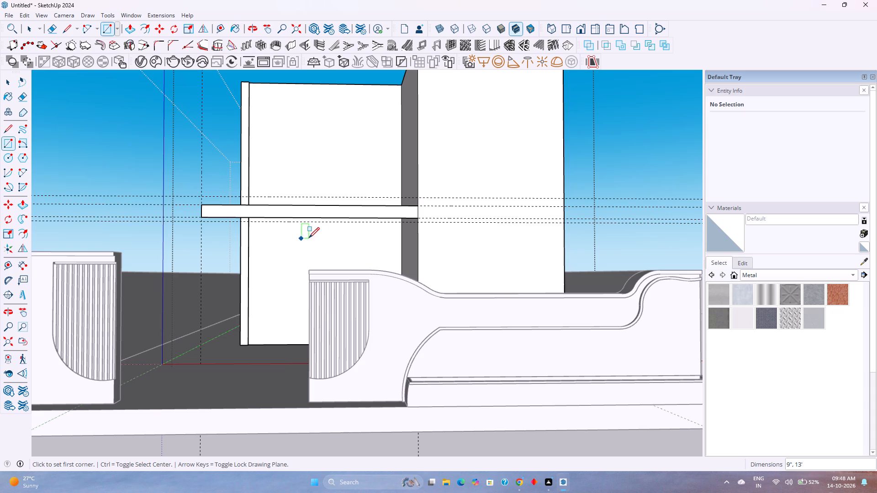
Group the thin 9" by 13' rectangle's face together with its edges.
middle_drag(275, 245, 332, 290)
middle_drag(332, 290, 341, 294)
middle_click(341, 294)
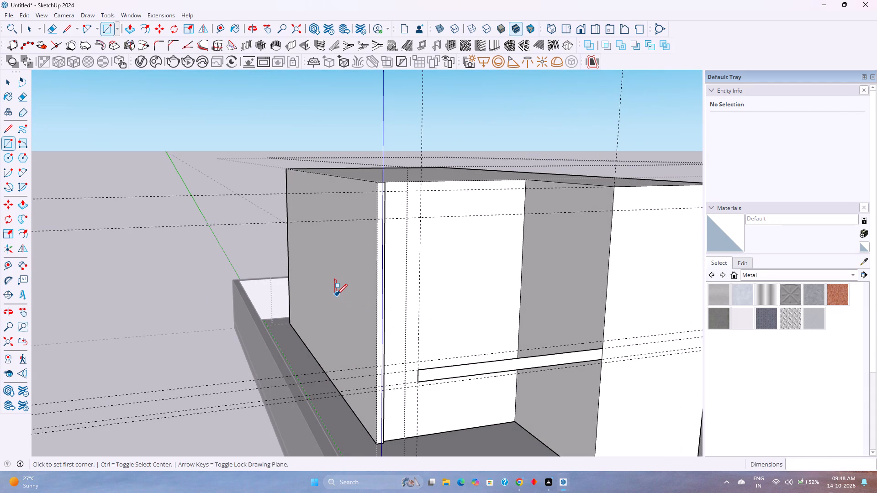
middle_drag(406, 344, 530, 377)
shift+middle_drag(530, 372, 373, 360)
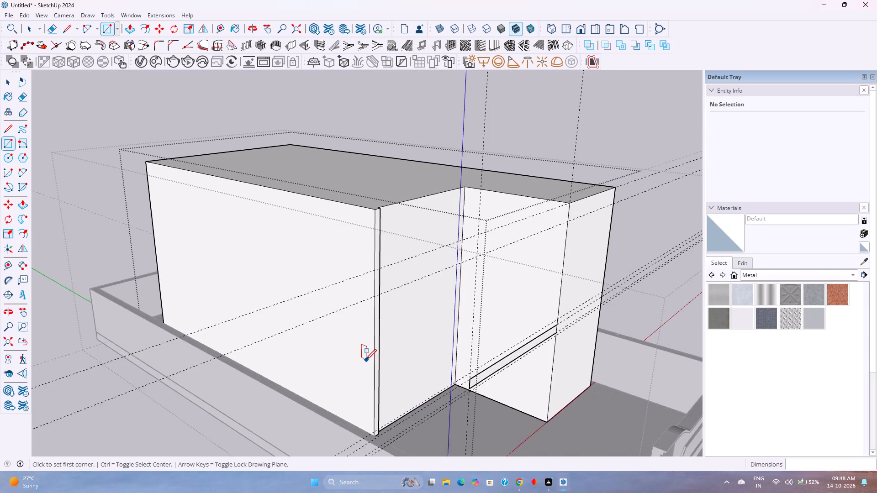
middle_drag(366, 360, 542, 409)
key(p)
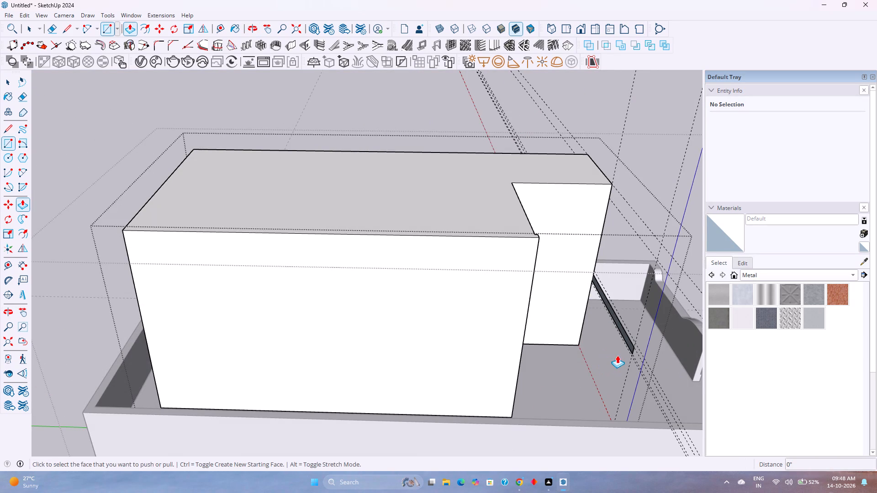
scroll(627, 350, up, 6)
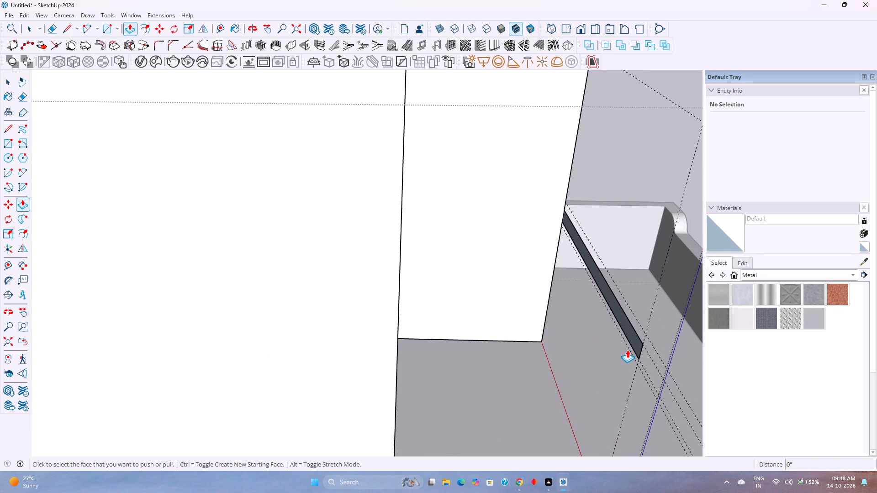
key(space)
middle_drag(641, 338, 377, 317)
middle_click(377, 317)
scroll(374, 319, down, 1)
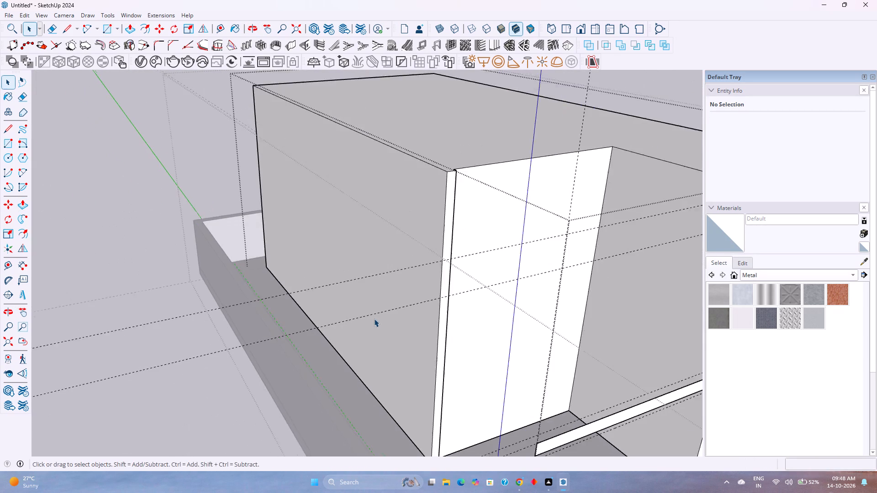
scroll(374, 319, down, 2)
double_click(609, 377)
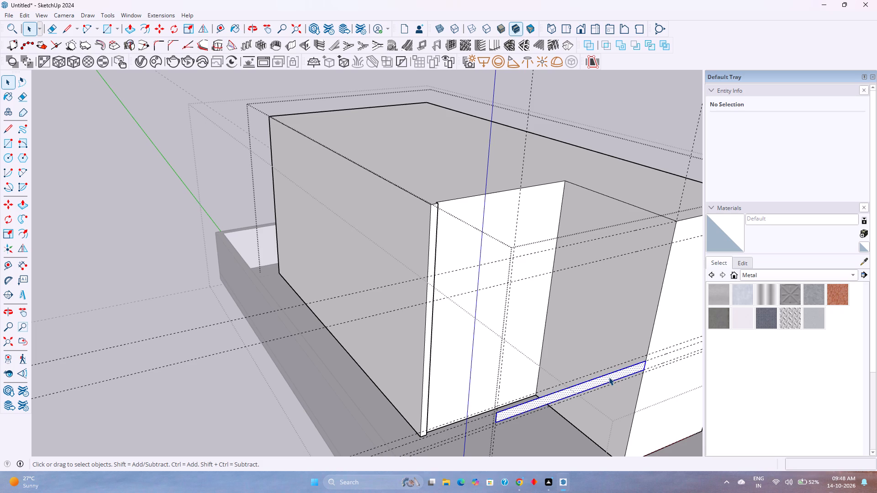
right_click(609, 377)
click(617, 209)
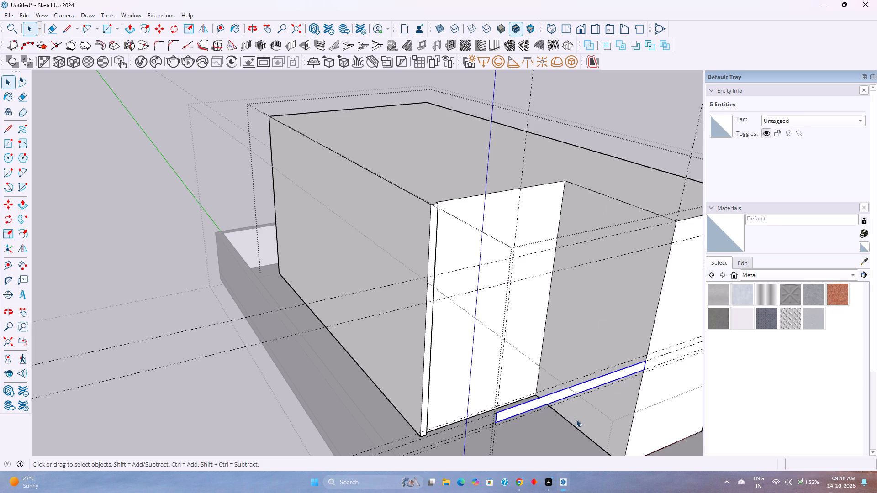
Inside the new group, extrude the thin rectangle 10' back to the recessed front wall to form a slab.
double_click(587, 386)
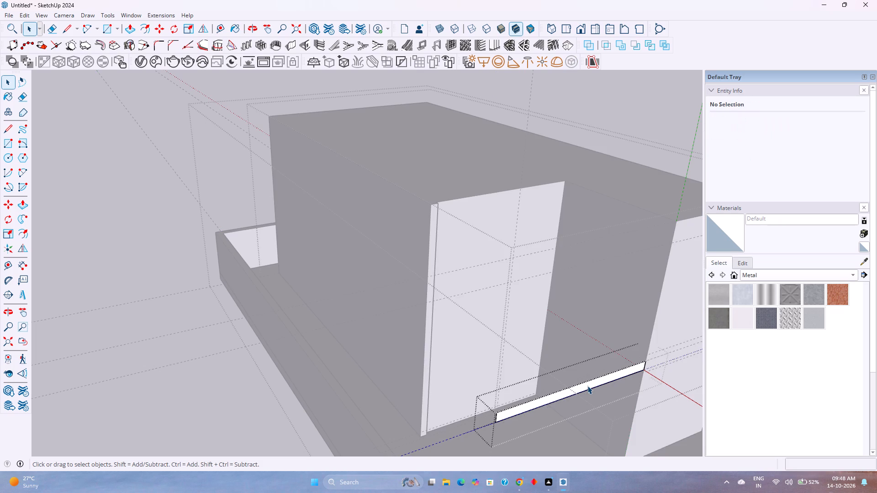
key(p)
click(587, 386)
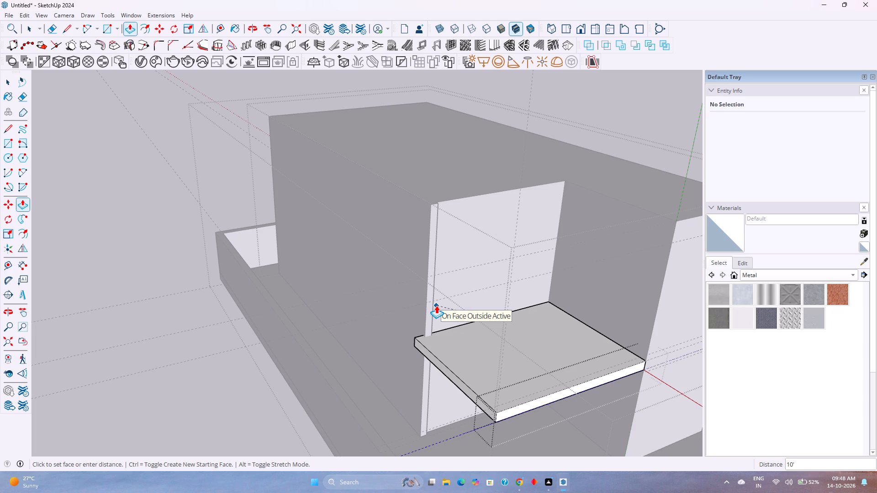
click(436, 305)
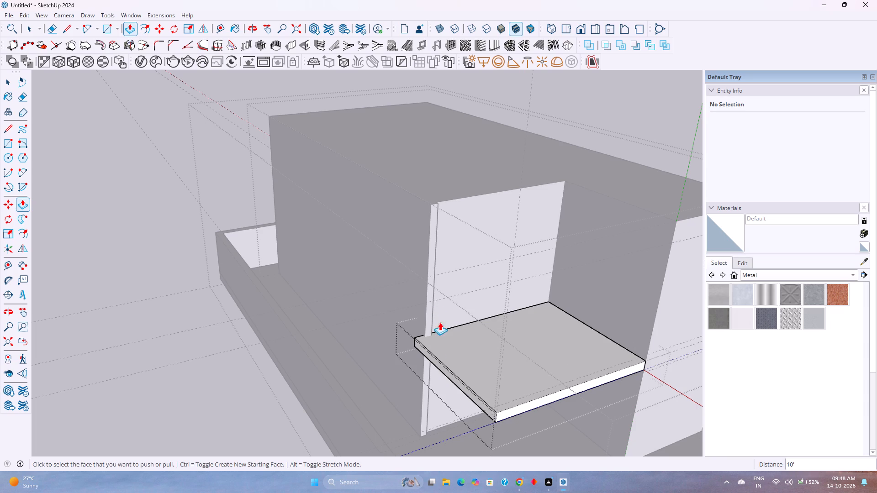
scroll(411, 378, down, 2)
middle_drag(411, 378, 329, 378)
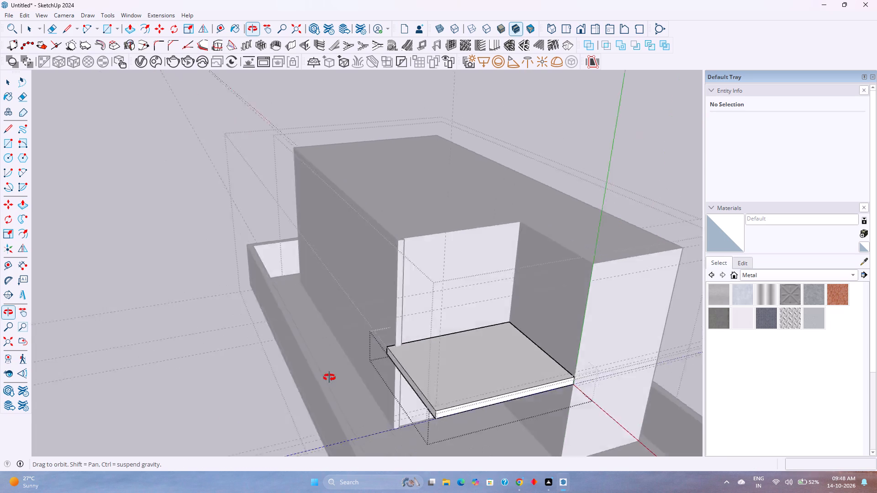
Examine the new first-floor slab from the front and from above, against the recessed facade and the projecting block.
middle_drag(329, 378, 272, 310)
middle_click(272, 310)
middle_click(272, 310)
middle_drag(378, 318, 378, 336)
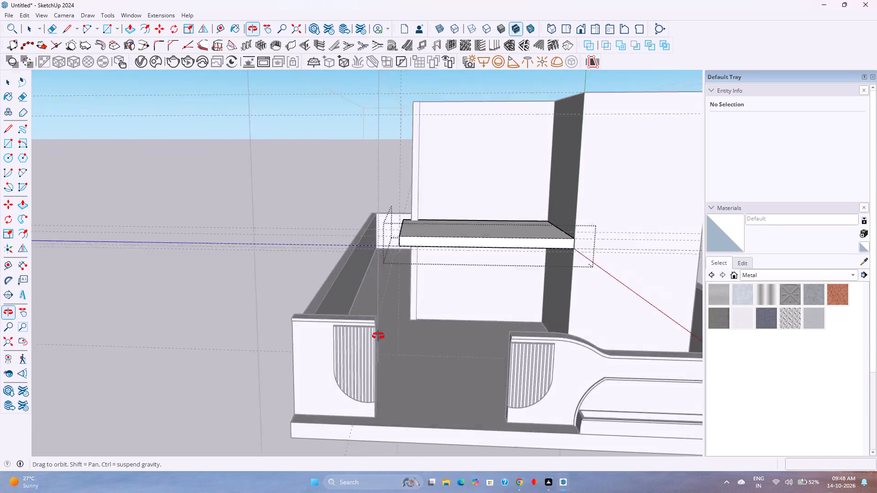
middle_drag(378, 336, 359, 362)
middle_click(358, 363)
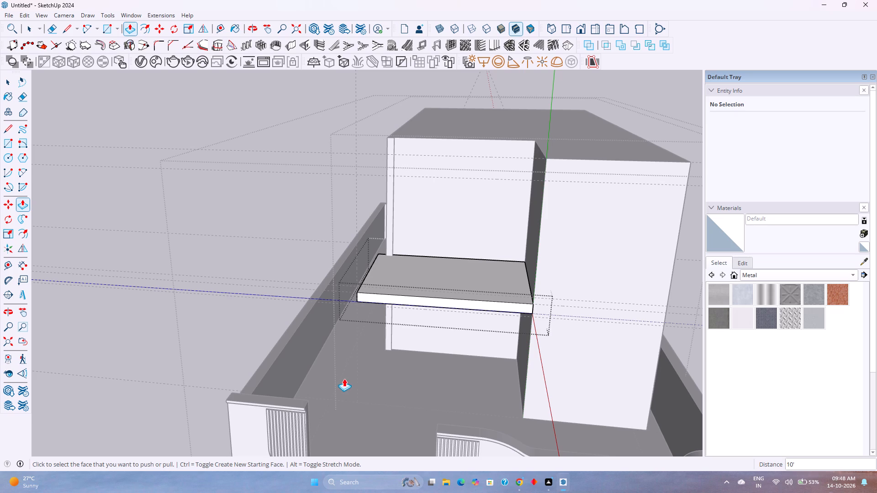
middle_drag(330, 404, 326, 361)
middle_click(326, 361)
shift+middle_drag(335, 357, 319, 406)
middle_drag(378, 342, 363, 439)
shift+middle_drag(394, 366, 426, 304)
shift+middle_click(427, 302)
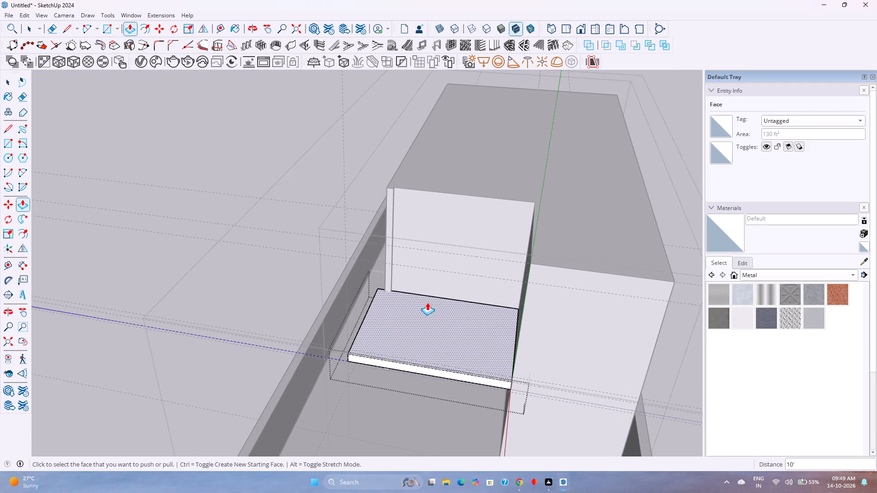
Extrude the slab's free side face 2' outward, past the narrow edge strip toward the boundary wall.
key(space)
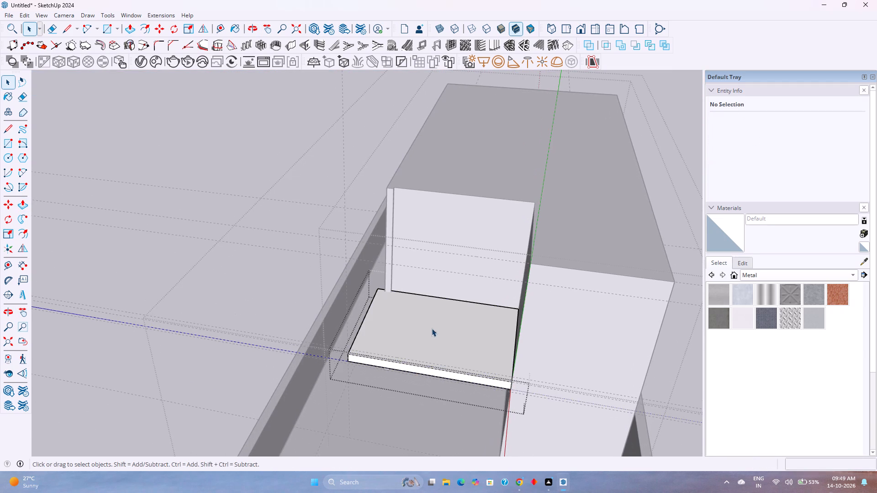
middle_drag(365, 306, 526, 333)
key(p)
click(528, 335)
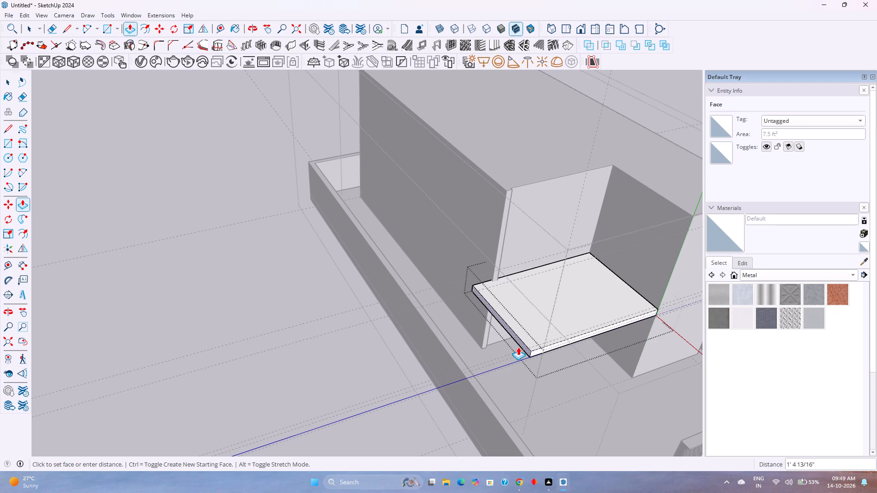
text(2')
key(Return)
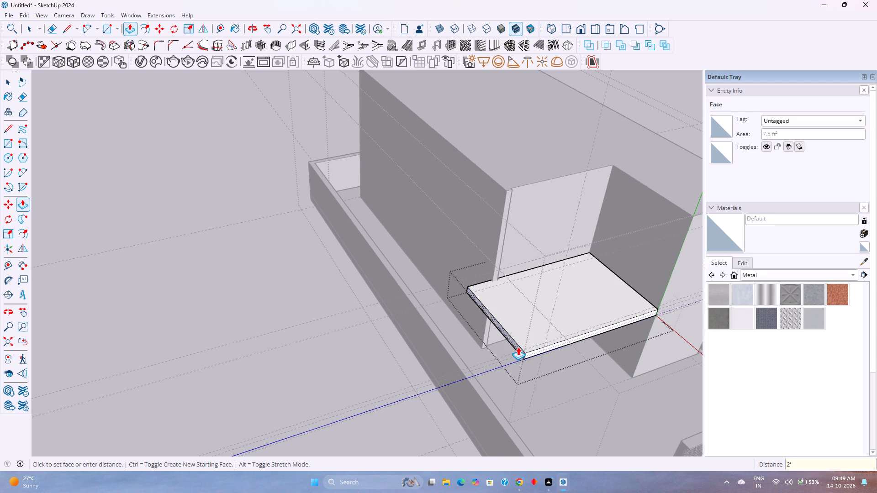
Place a guide on the slab's top face 1'9" inward from its free side edge.
middle_drag(587, 341, 448, 396)
middle_click(448, 396)
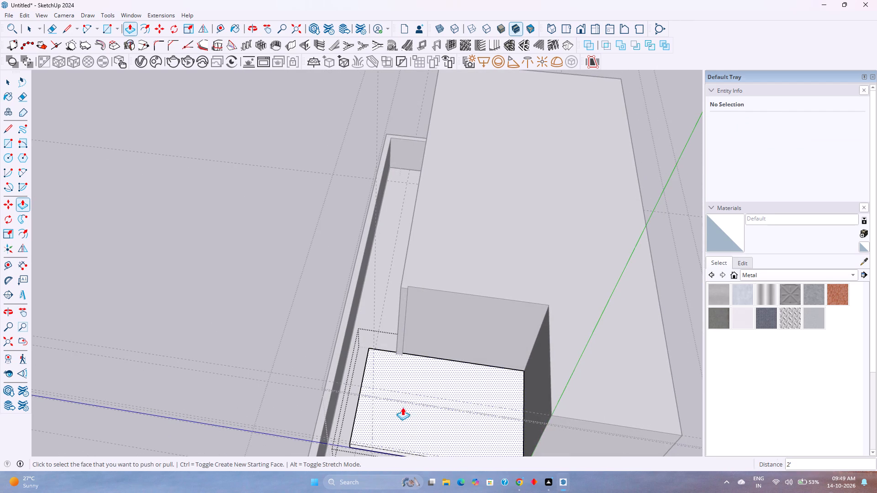
shift+middle_drag(361, 473, 379, 412)
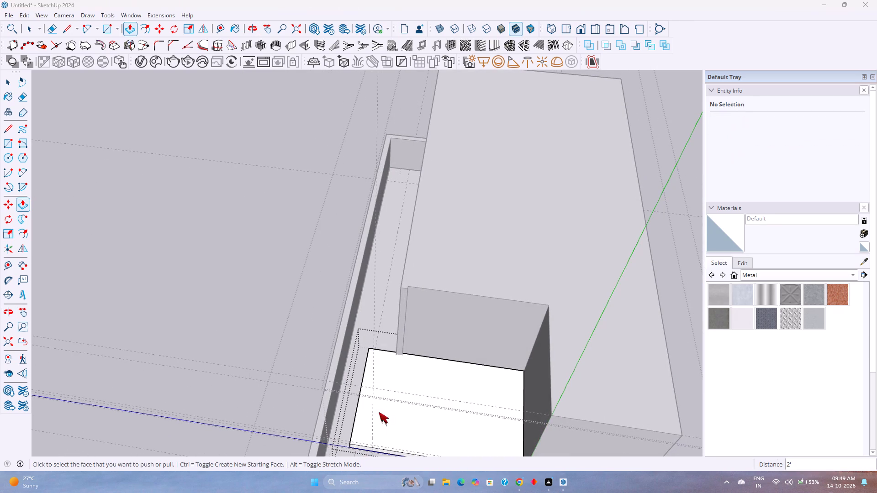
shift+middle_drag(379, 412, 405, 375)
shift+middle_click(405, 375)
shift+middle_drag(401, 436, 455, 340)
shift+middle_click(455, 340)
scroll(478, 333, up, 2)
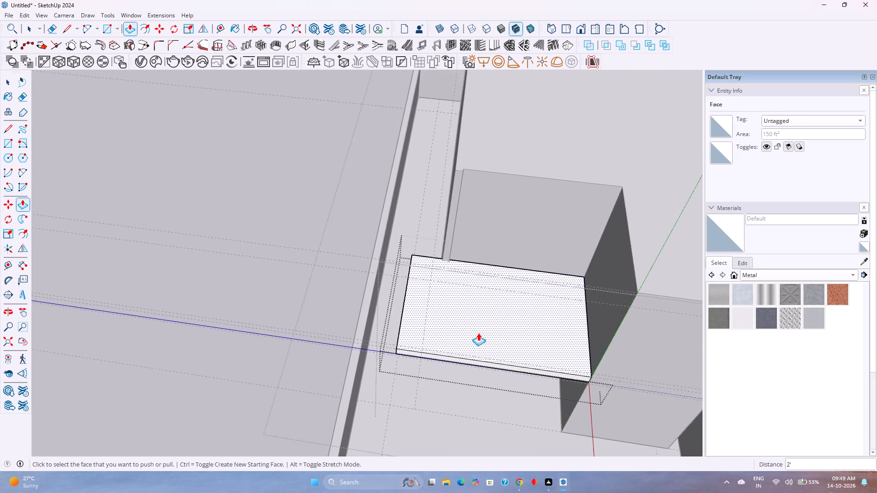
middle_drag(475, 336, 484, 376)
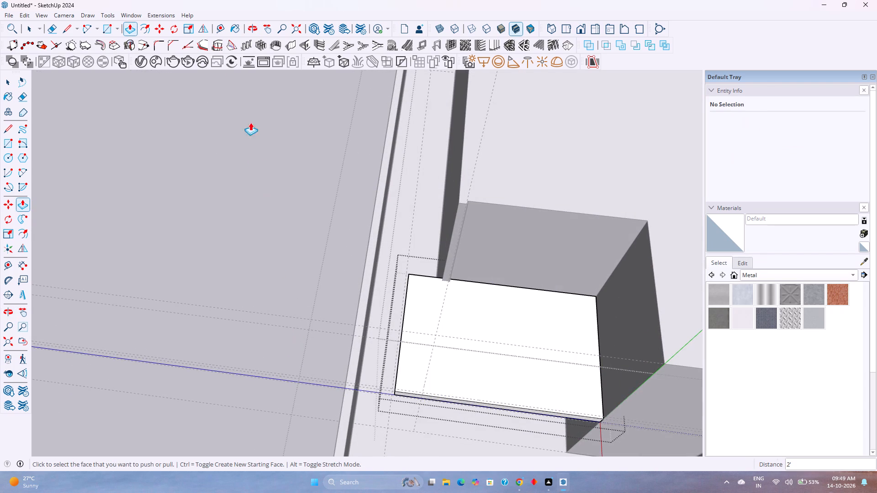
click(218, 30)
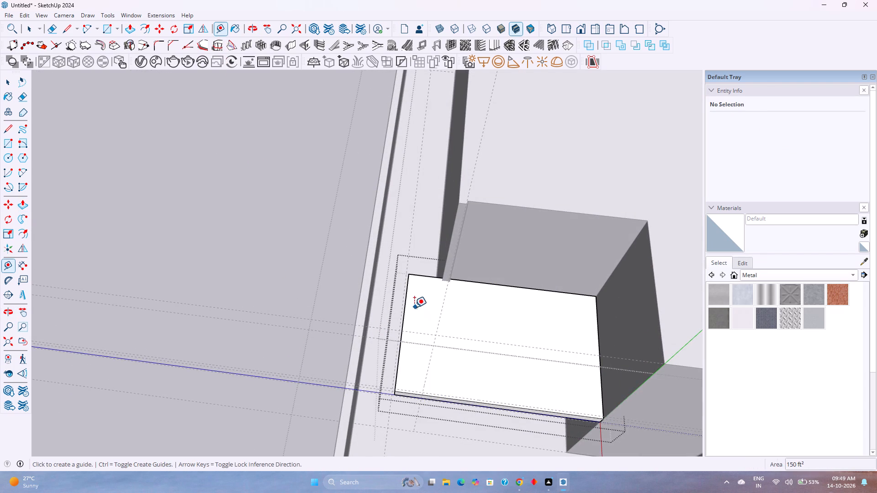
click(405, 316)
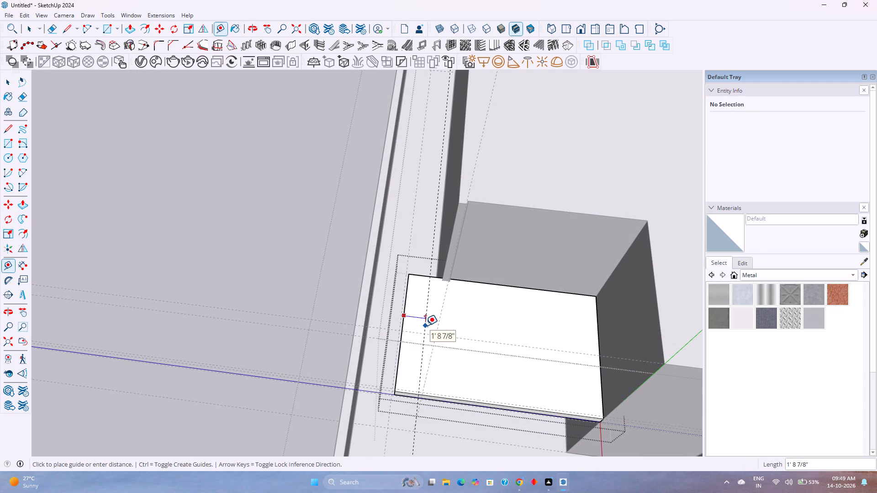
text(19)
key(BackSpace)
key(apostrophe)
text(9")
key(Return)
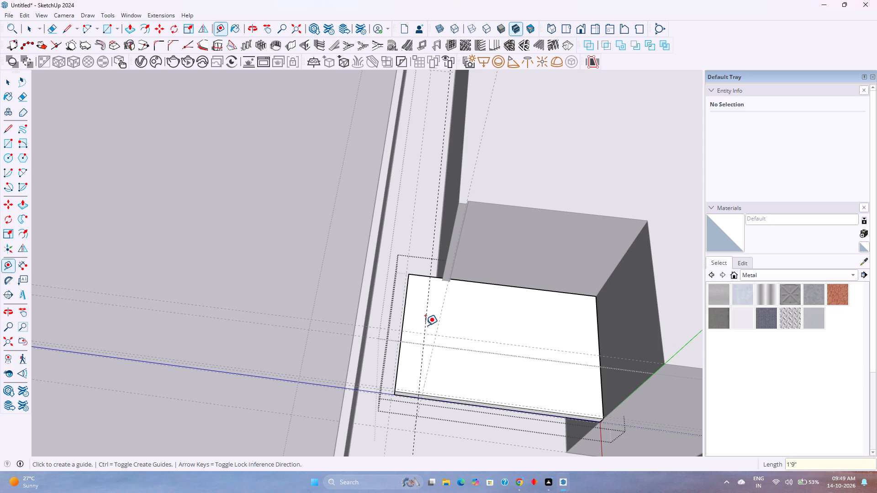
Place a guide on the slab's top face 1'9" back from its front edge.
middle_drag(514, 395, 384, 395)
middle_drag(380, 395, 366, 369)
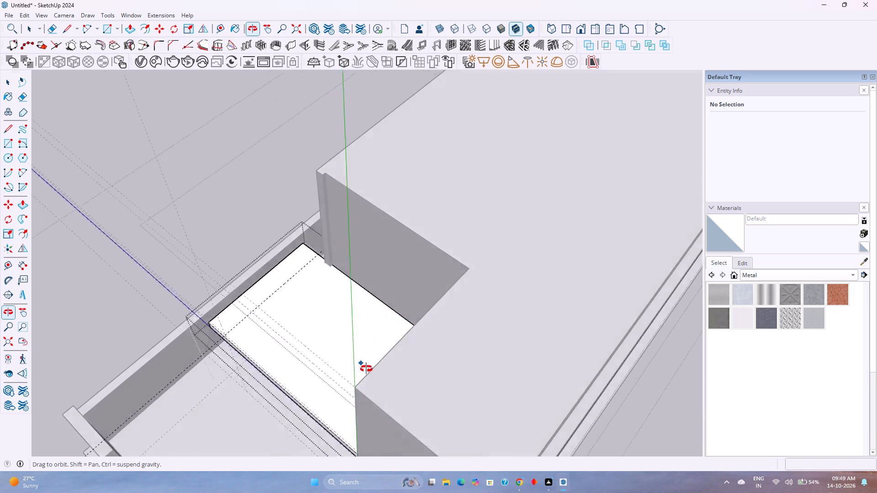
middle_drag(366, 369, 367, 365)
scroll(275, 375, up, 9)
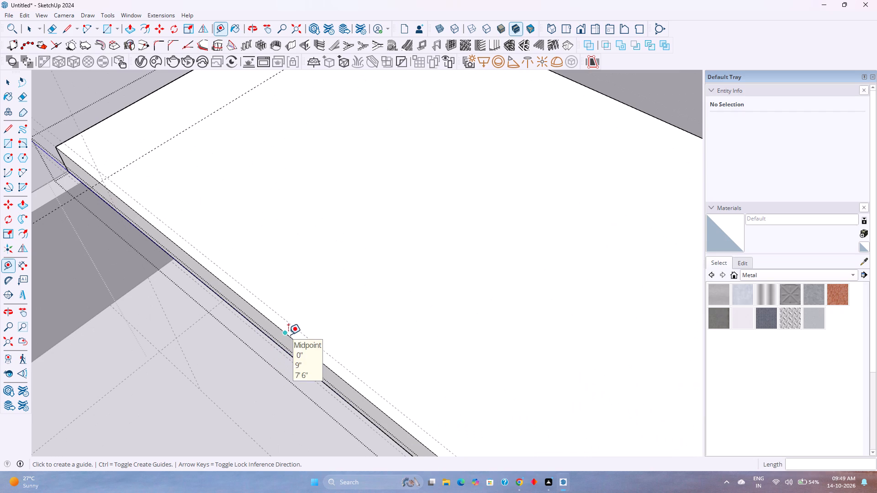
click(288, 335)
text(1'9)
key(shift+quotedbl)
key(Return)
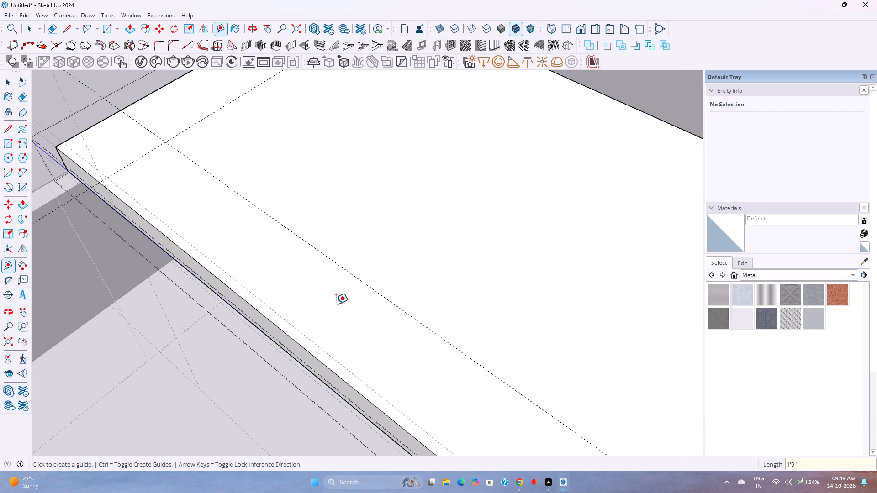
Draw a tangent arc of 1'9" radius across the slab's free front corner, between the points where the guides meet its edges.
scroll(336, 304, down, 9)
middle_drag(325, 317, 391, 339)
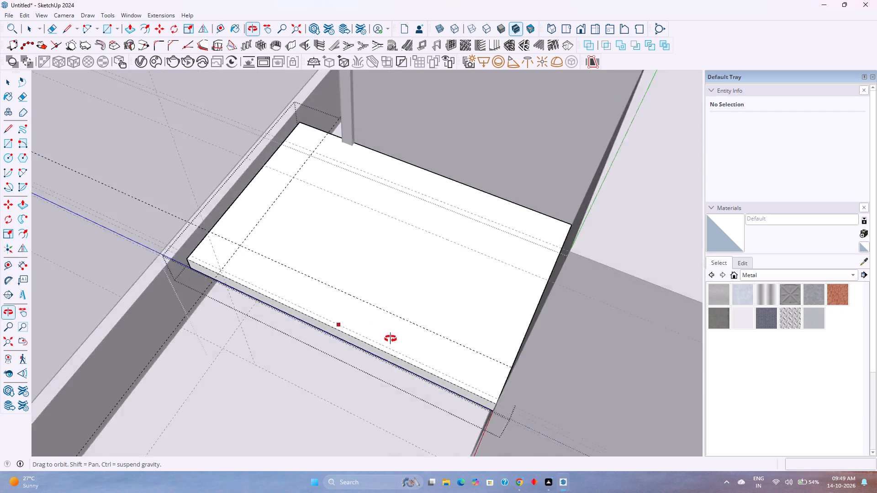
middle_drag(391, 339, 532, 371)
key(a)
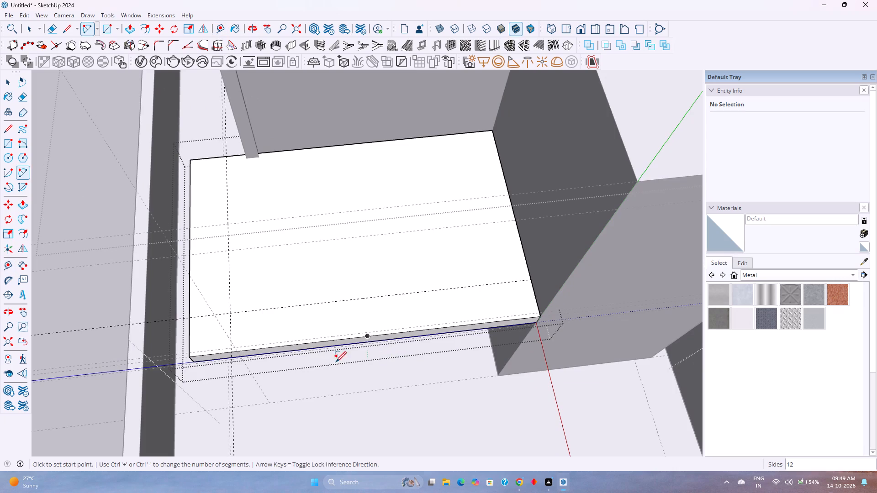
scroll(197, 319, up, 5)
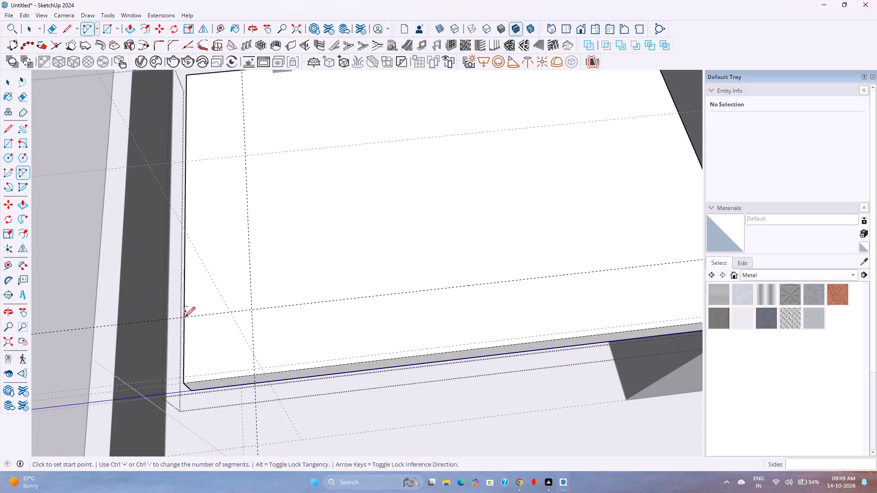
click(185, 317)
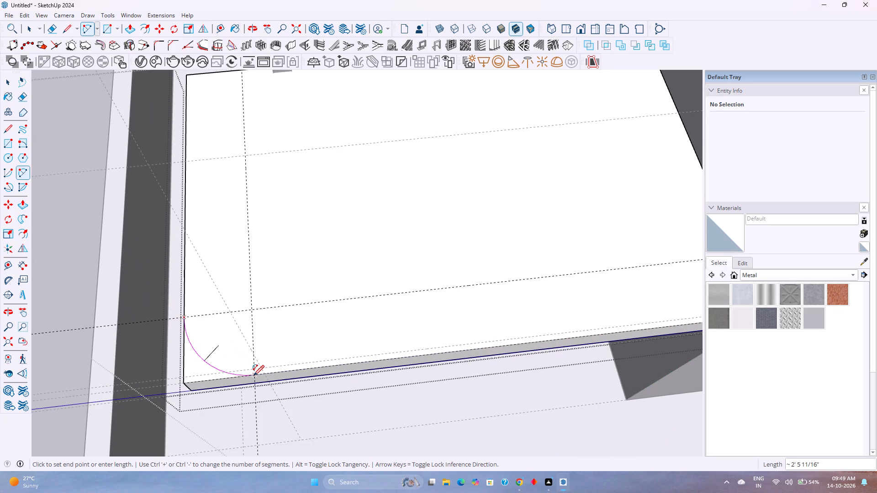
click(254, 376)
click(254, 376)
key(space)
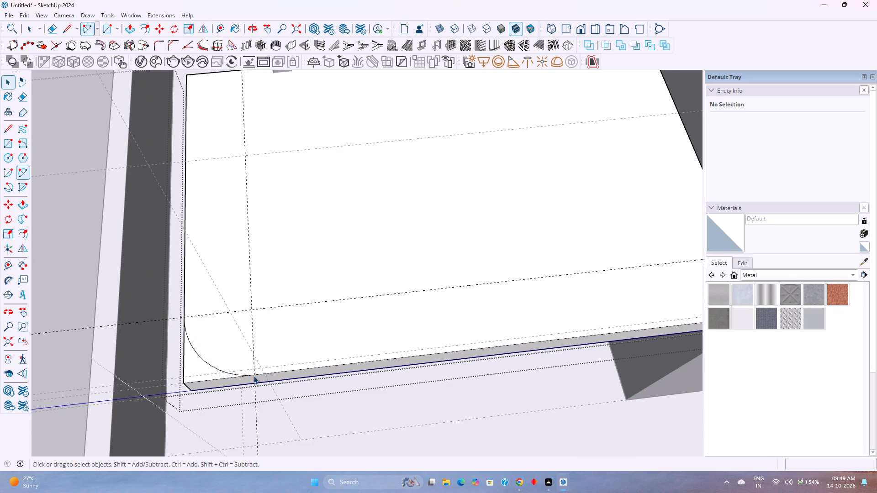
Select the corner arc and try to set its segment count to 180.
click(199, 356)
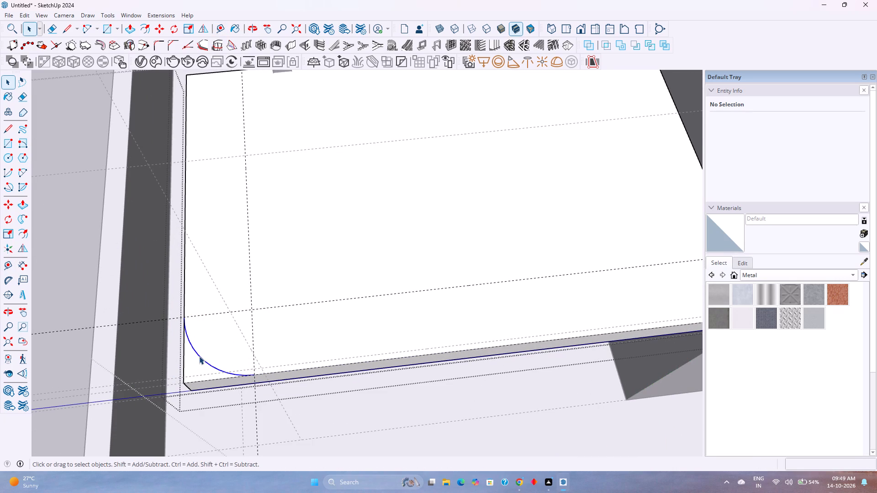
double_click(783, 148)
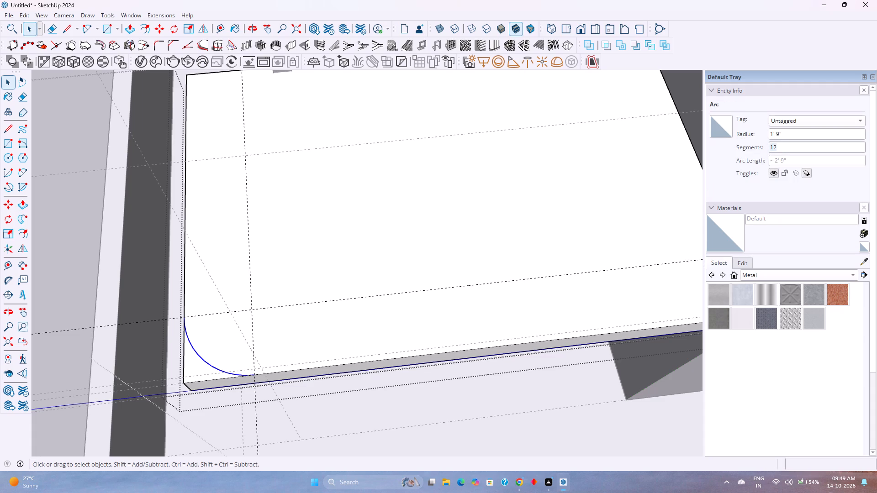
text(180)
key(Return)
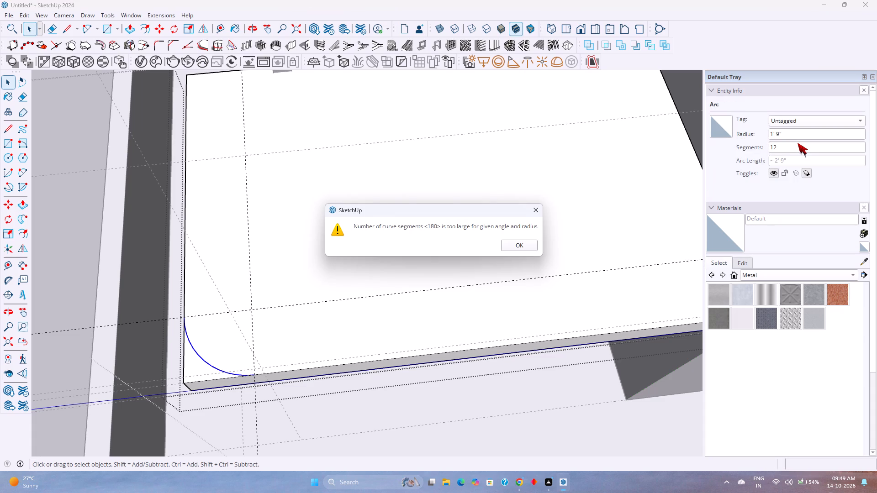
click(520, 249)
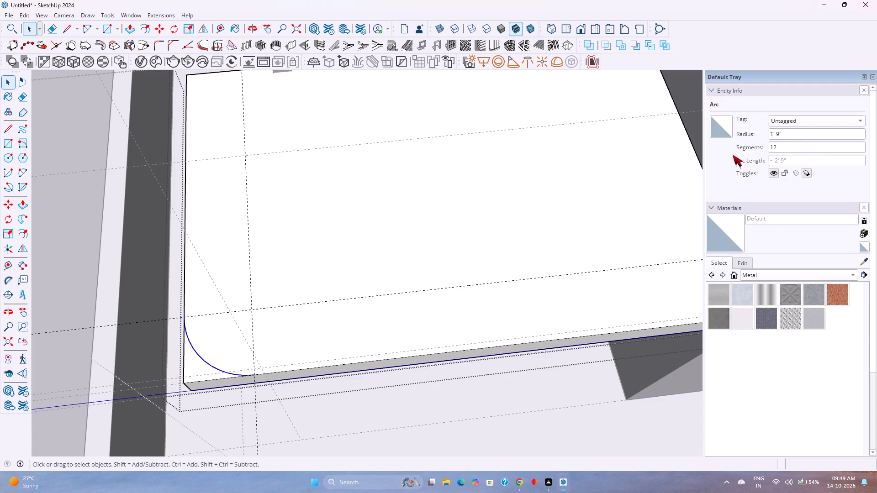
Set the corner arc's segment count to 120.
double_click(798, 148)
text(120)
key(Return)
Inside the slab group, push the corner face outside the arc down the full 9" to round off the slab's corner.
key(p)
key(Escape)
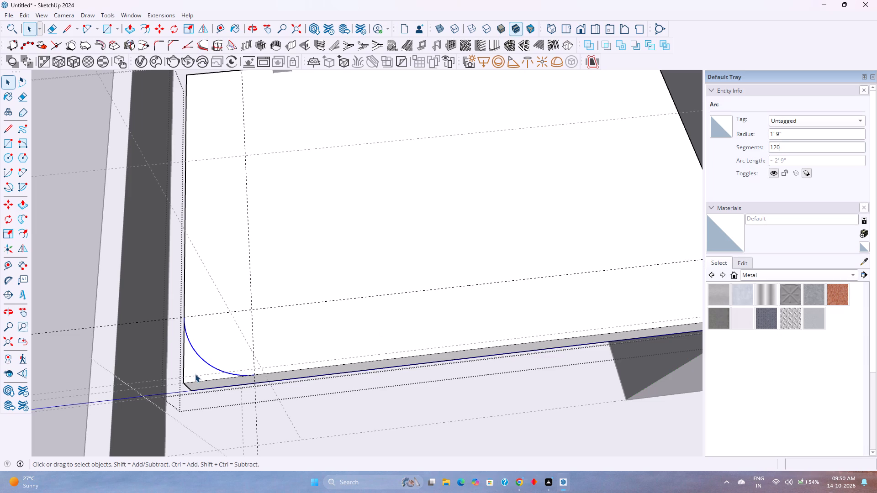
click(195, 373)
key(Escape)
click(200, 370)
double_click(200, 370)
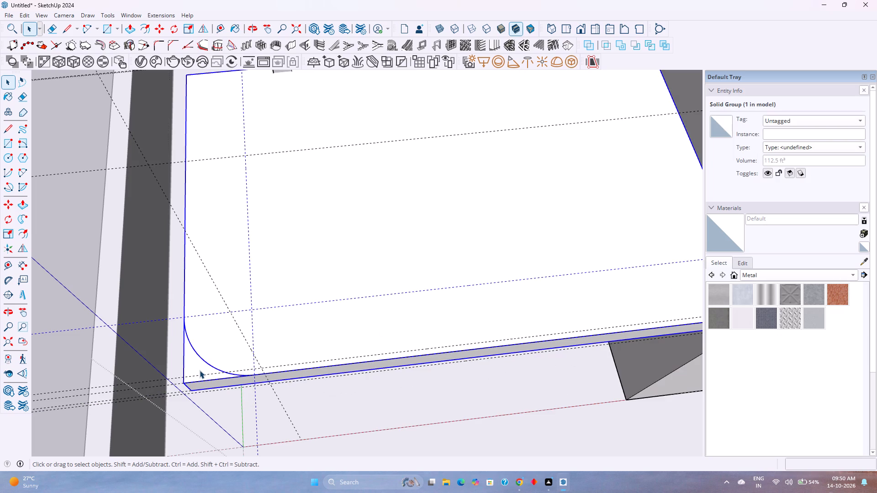
key(p)
click(199, 370)
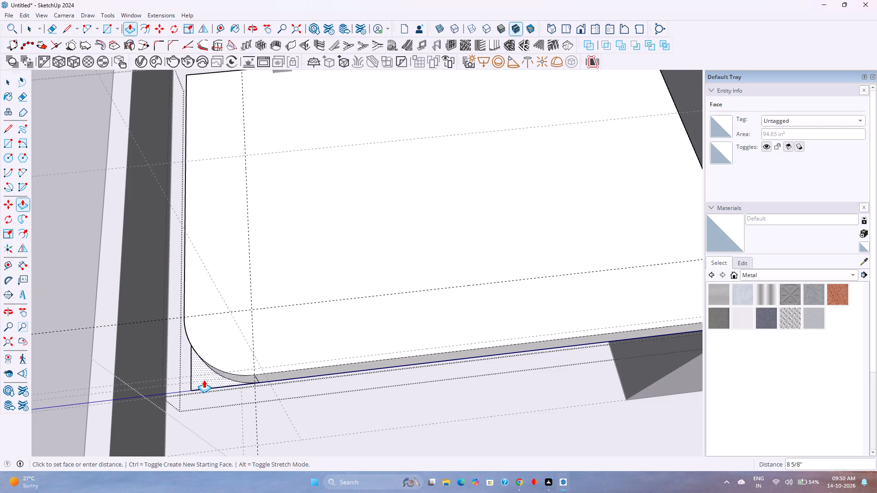
click(275, 387)
Examine the rounded slab from above, from the front and from below, in relation to the facade and boundary wall.
middle_drag(259, 393, 277, 326)
middle_click(277, 326)
middle_click(278, 325)
scroll(279, 325, down, 3)
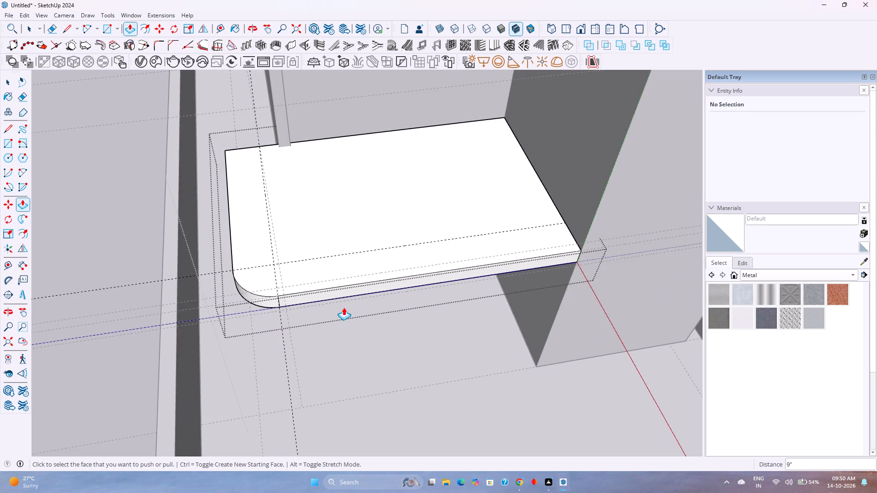
shift+scroll(343, 307, down, 1)
shift+middle_drag(343, 307, 319, 394)
middle_drag(259, 408, 285, 291)
scroll(312, 339, down, 4)
middle_drag(327, 377, 315, 366)
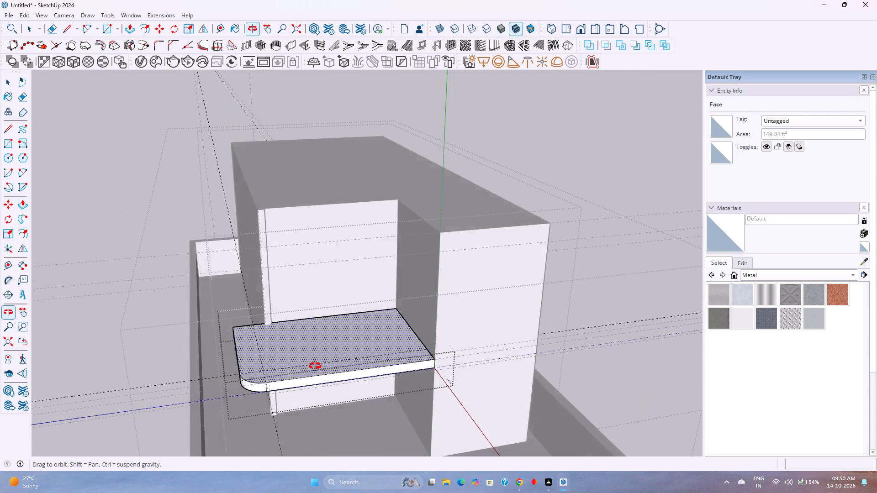
middle_drag(315, 366, 304, 334)
middle_click(304, 333)
scroll(304, 333, up, 3)
middle_drag(300, 343, 300, 312)
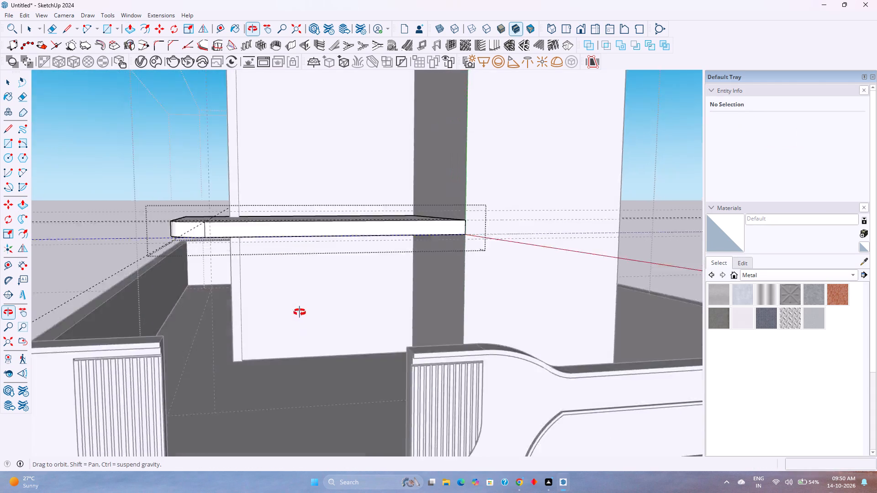
middle_drag(300, 312, 301, 300)
middle_click(301, 300)
middle_click(301, 300)
middle_click(301, 300)
scroll(301, 300, down, 2)
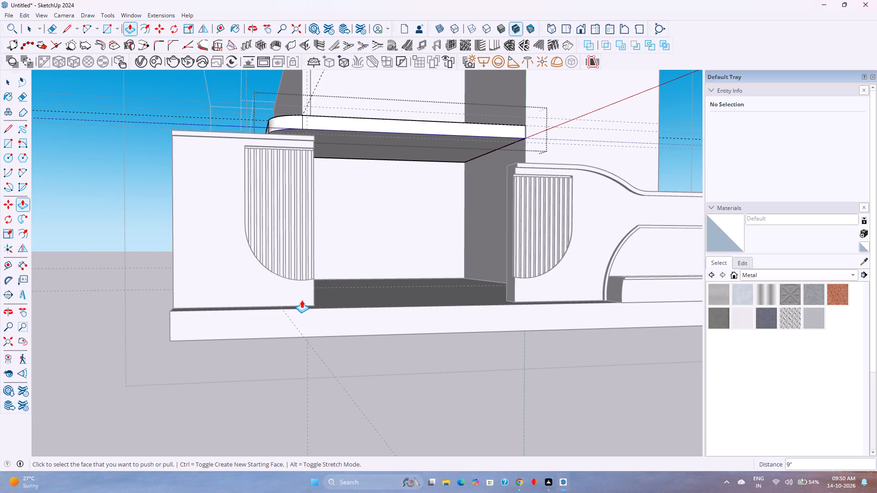
Push/pull the top face of the rounded first-floor slab up by 10' to form a full-height block.
shift+middle_drag(407, 236, 322, 307)
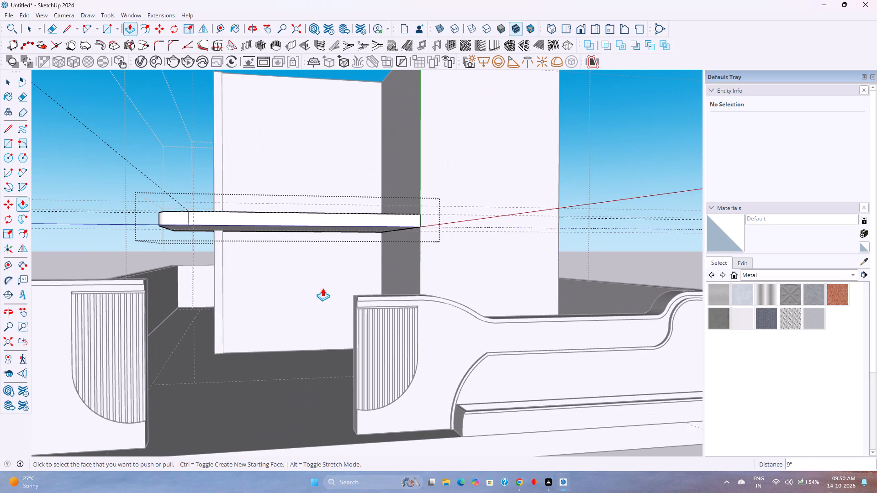
scroll(319, 288, up, 1)
middle_drag(319, 288, 355, 292)
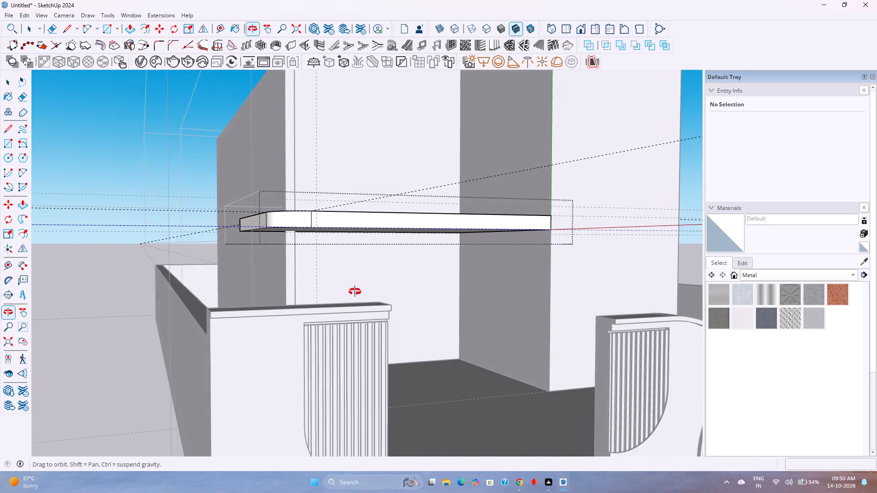
middle_drag(355, 292, 354, 292)
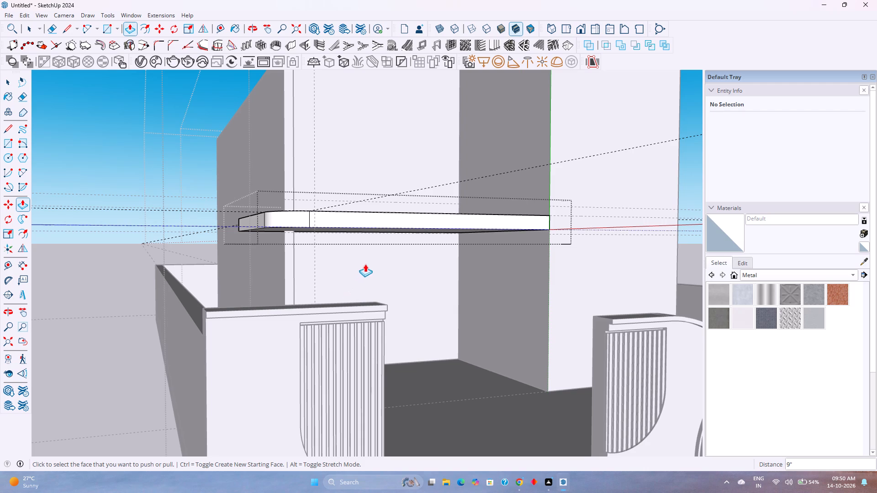
middle_drag(383, 248, 359, 314)
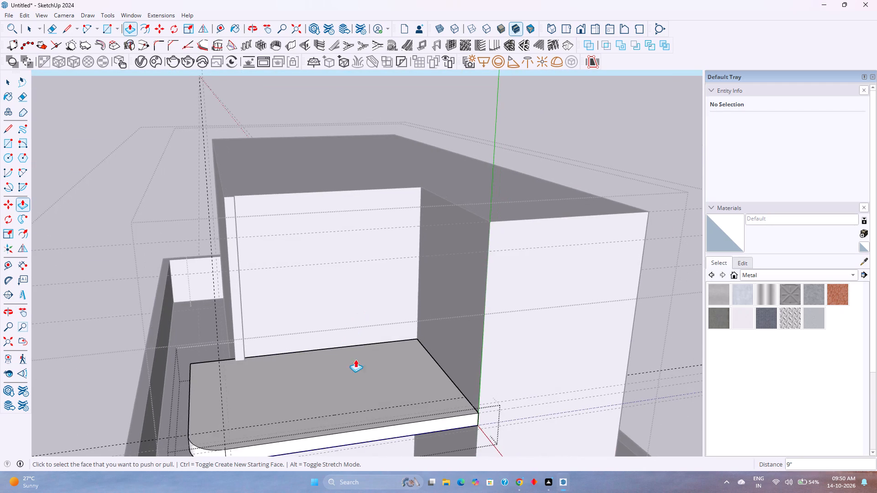
click(345, 368)
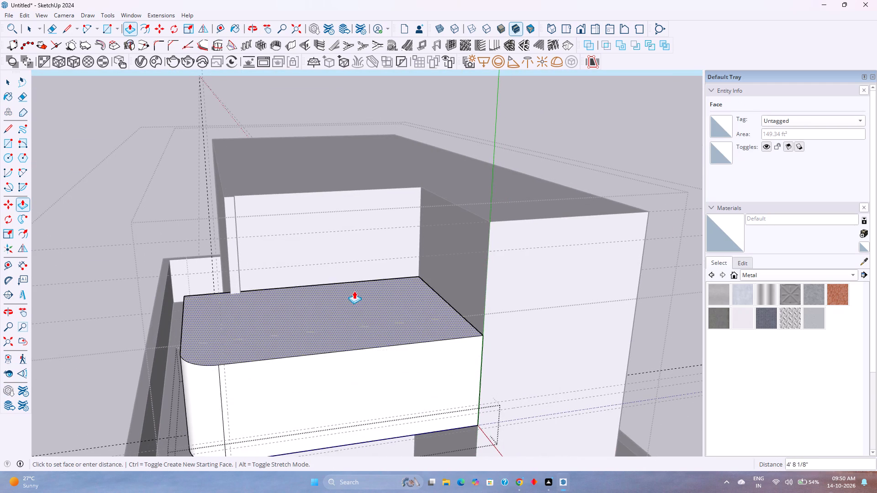
text(10)
key(apostrophe)
key(Return)
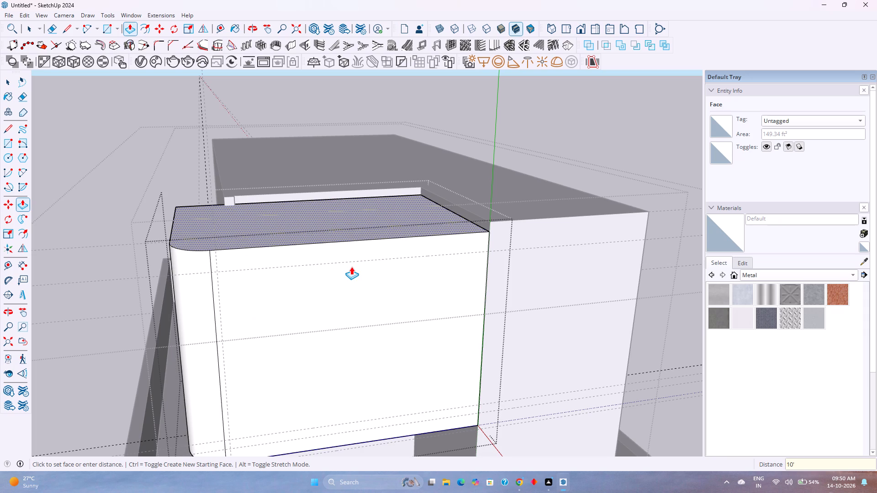
Examine the raised rounded-corner block from the front, side, above and below, in relation to the facade and boundary wall.
scroll(351, 267, down, 1)
middle_drag(370, 336, 357, 267)
middle_drag(365, 353, 361, 346)
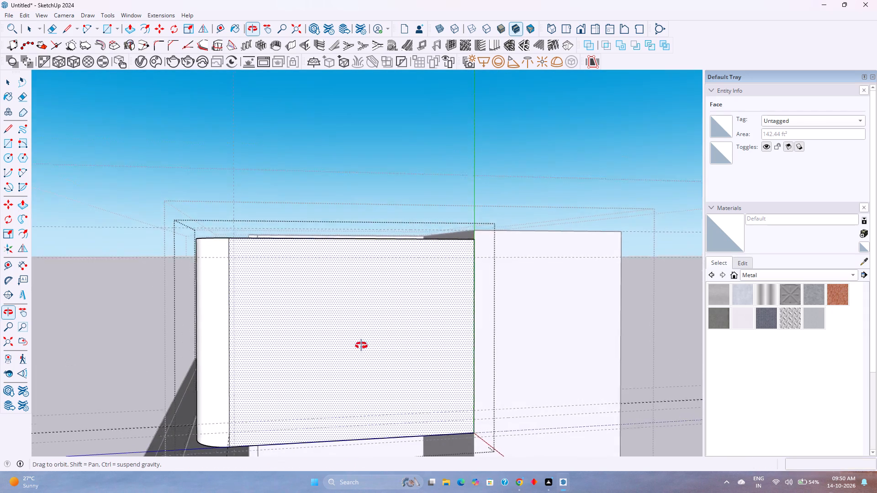
middle_drag(361, 346, 460, 363)
middle_drag(460, 363, 466, 363)
middle_drag(469, 362, 353, 367)
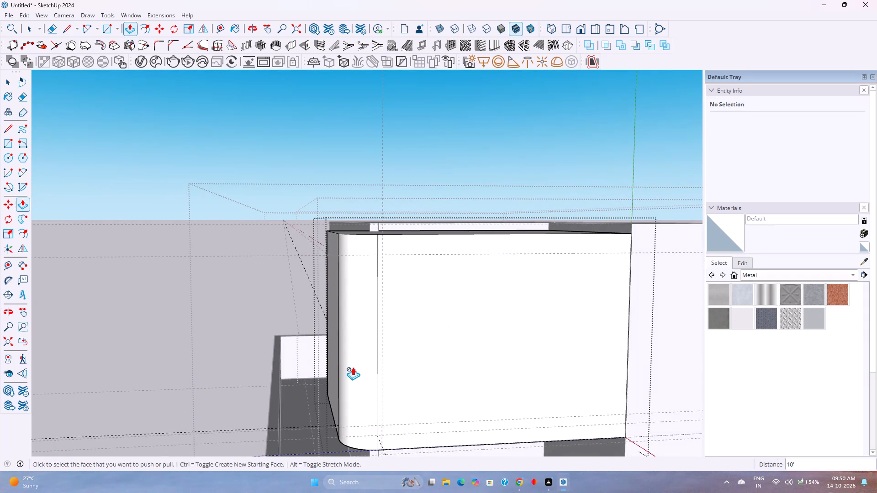
scroll(353, 367, down, 4)
middle_drag(507, 341, 401, 408)
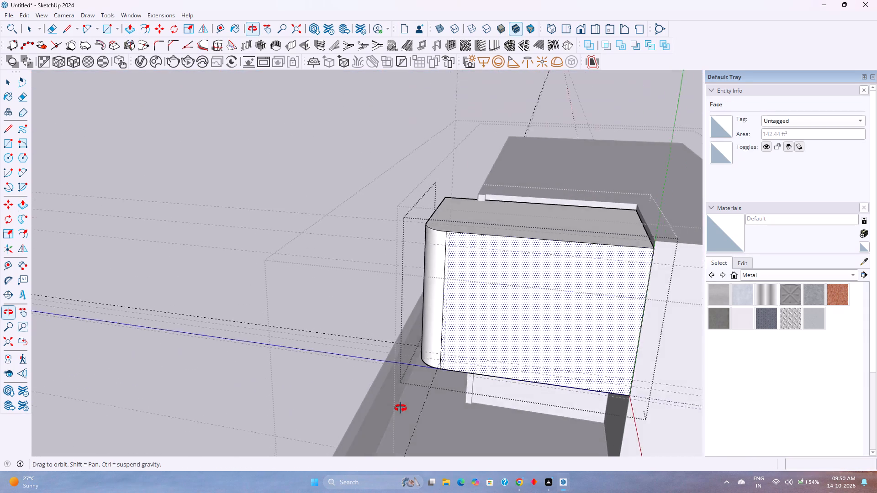
middle_drag(401, 408, 448, 347)
middle_click(448, 347)
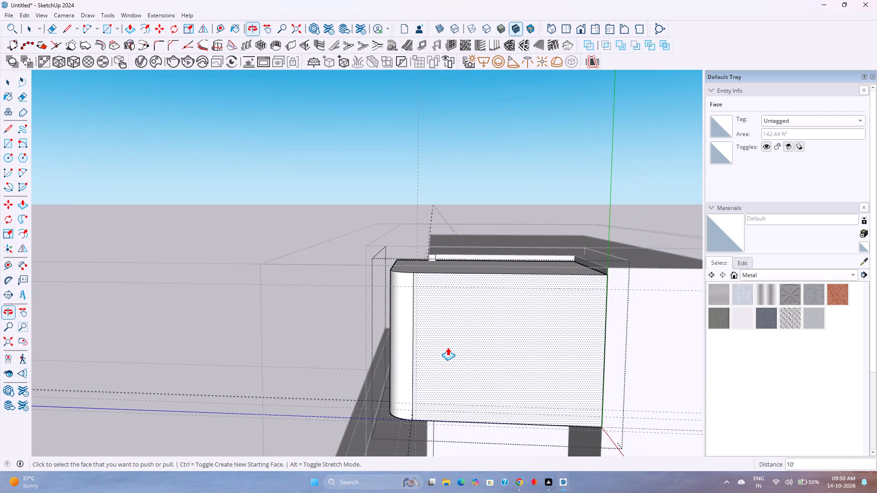
scroll(448, 347, down, 2)
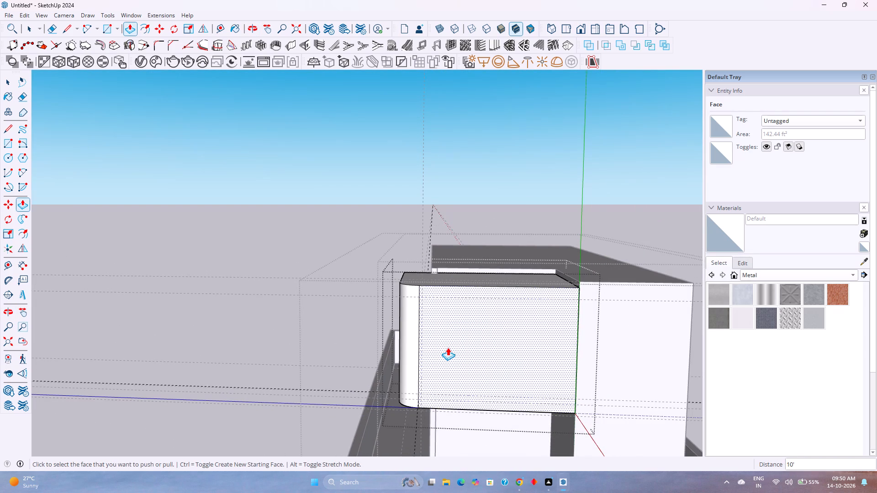
scroll(448, 347, down, 1)
middle_drag(448, 347, 526, 362)
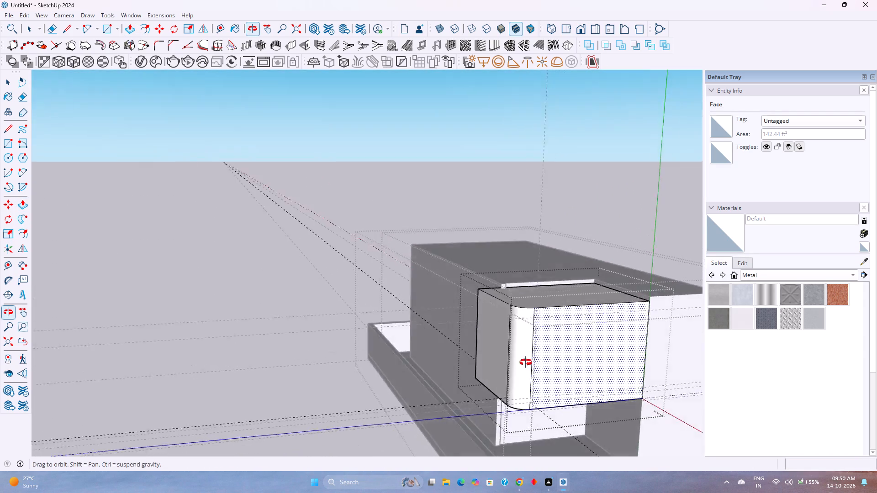
middle_drag(526, 362, 362, 358)
middle_drag(323, 406, 396, 334)
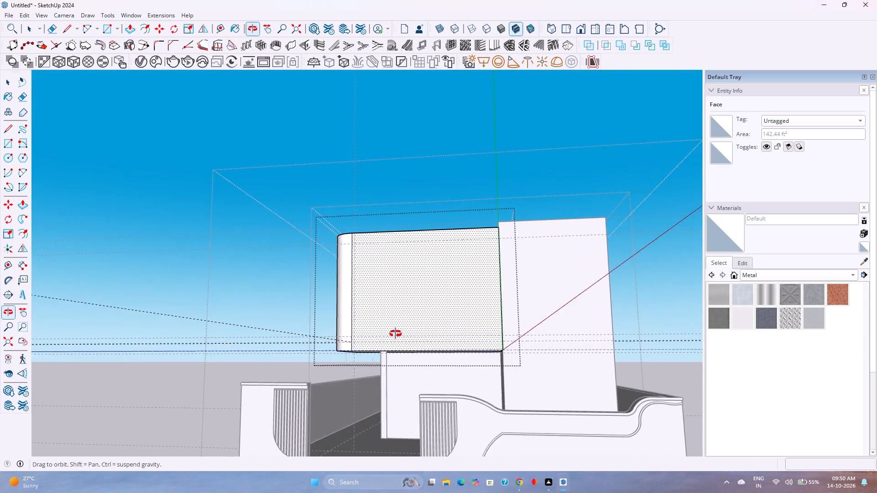
middle_drag(396, 334, 407, 336)
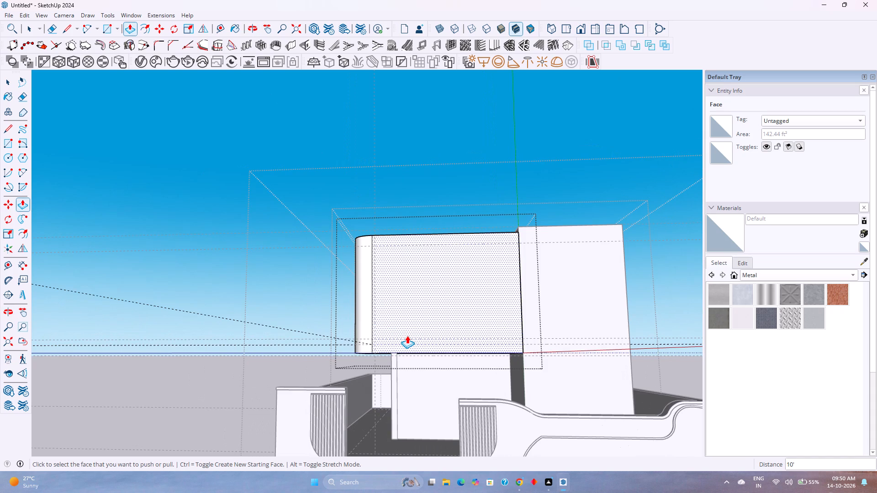
scroll(407, 339, up, 3)
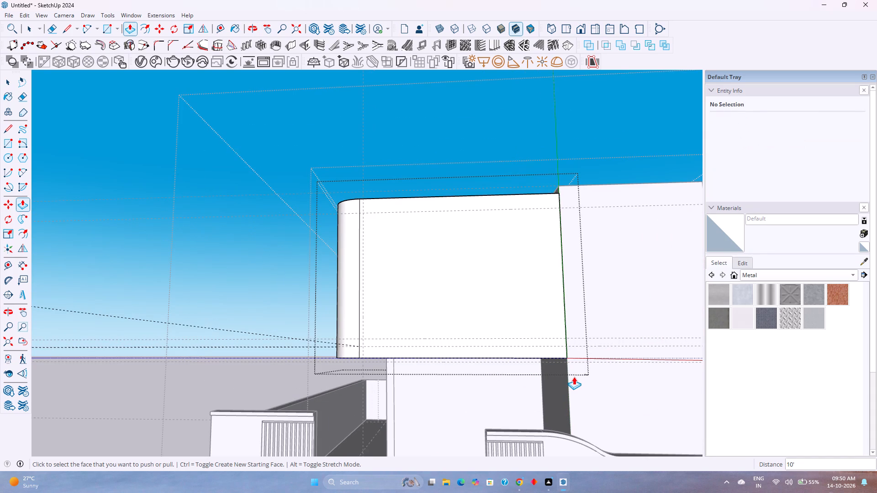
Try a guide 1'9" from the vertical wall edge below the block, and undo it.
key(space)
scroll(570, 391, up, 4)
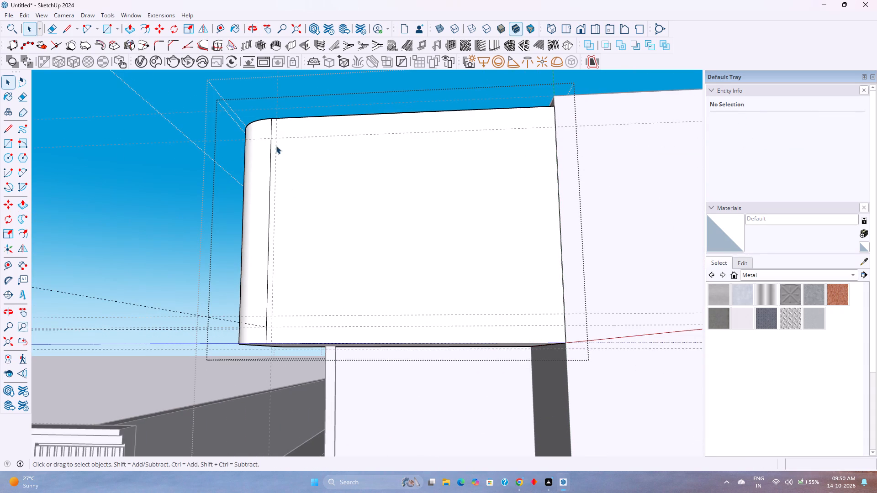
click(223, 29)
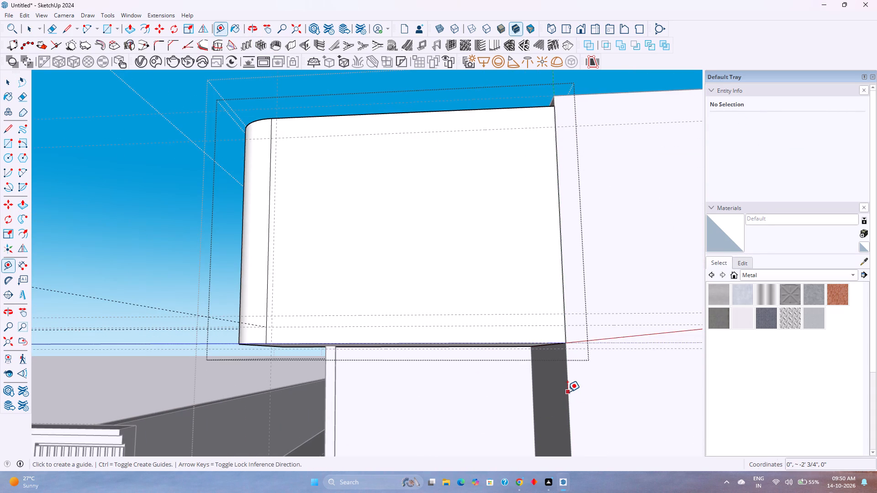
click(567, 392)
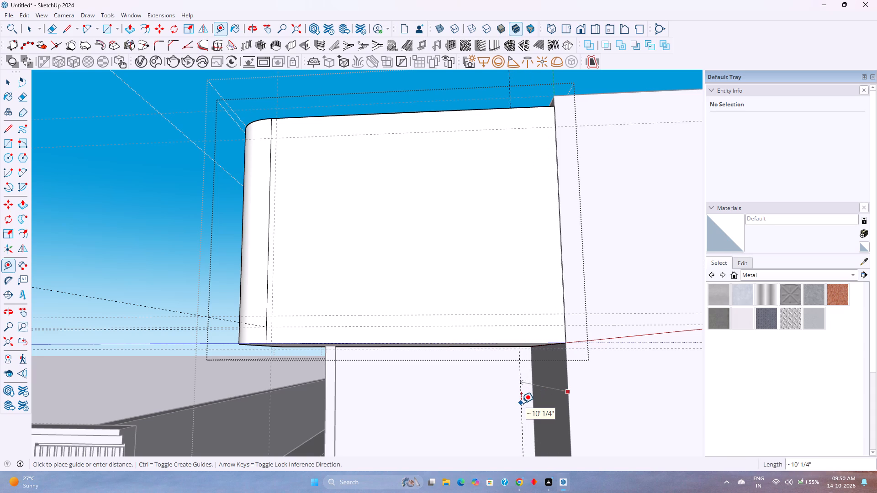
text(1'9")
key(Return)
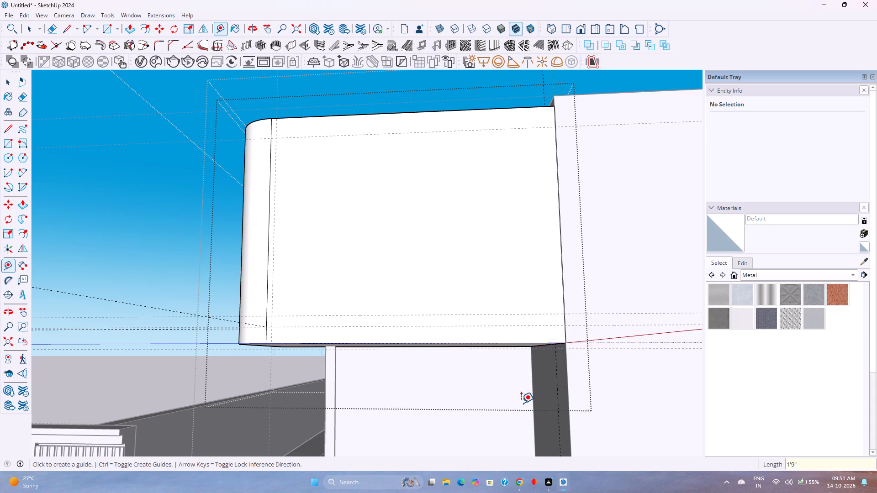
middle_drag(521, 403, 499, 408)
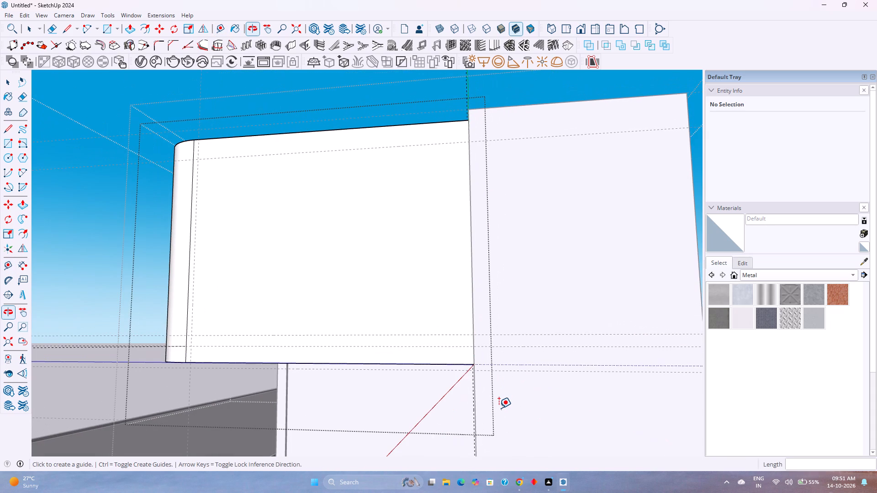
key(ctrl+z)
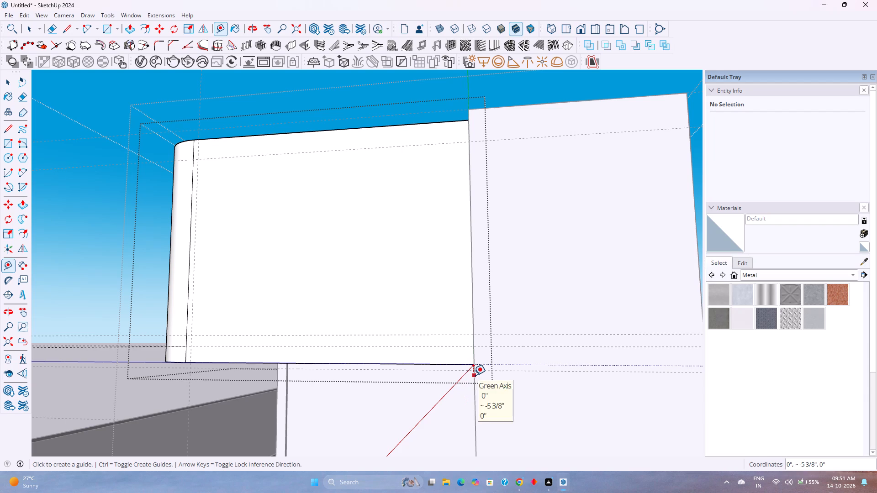
Place a vertical guide 1'9" in from the facade's vertical edge, along the front plane beneath the block's corner.
click(473, 375)
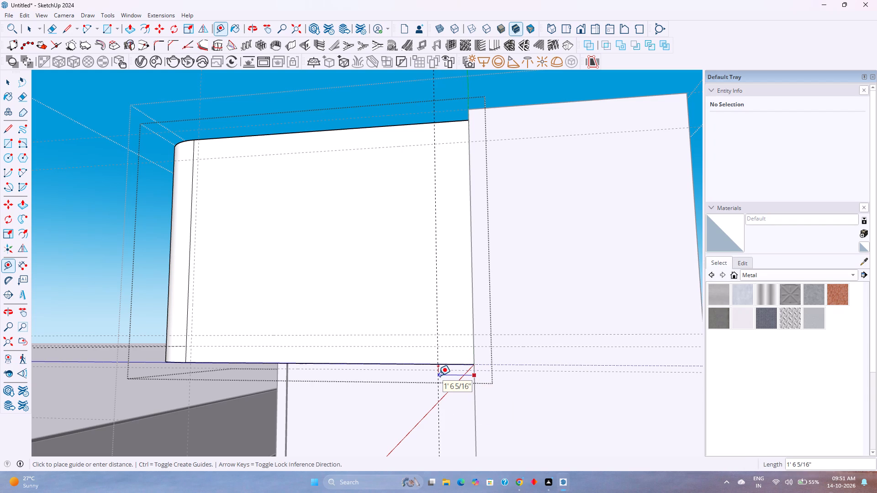
text(1'9)
key(shift+quotedbl)
key(Return)
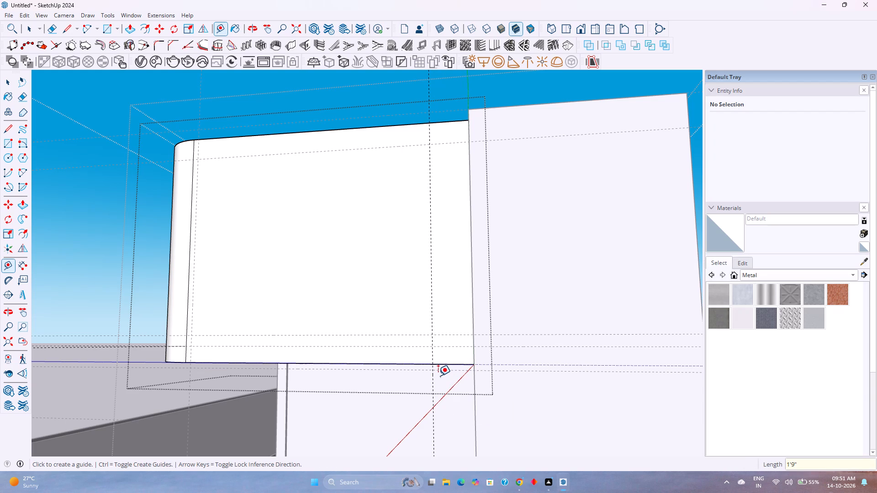
Place a horizontal guide 1'9" below the block's bottom front edge.
key(a)
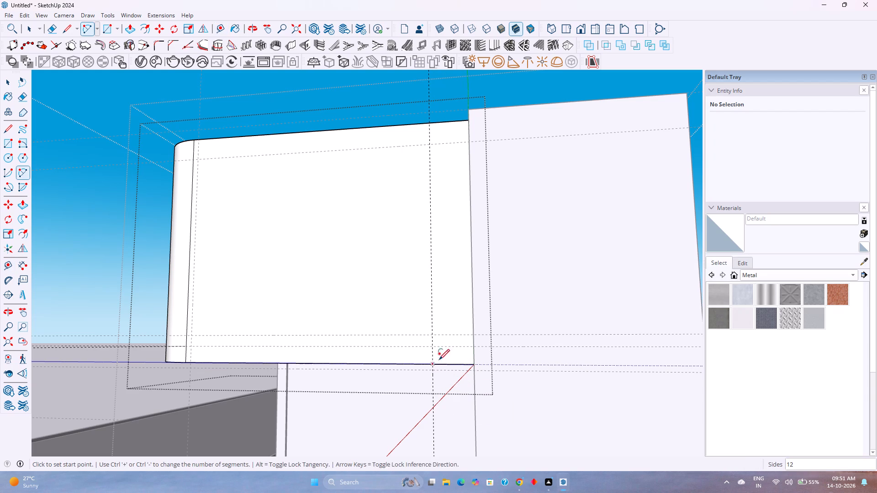
click(215, 29)
click(391, 362)
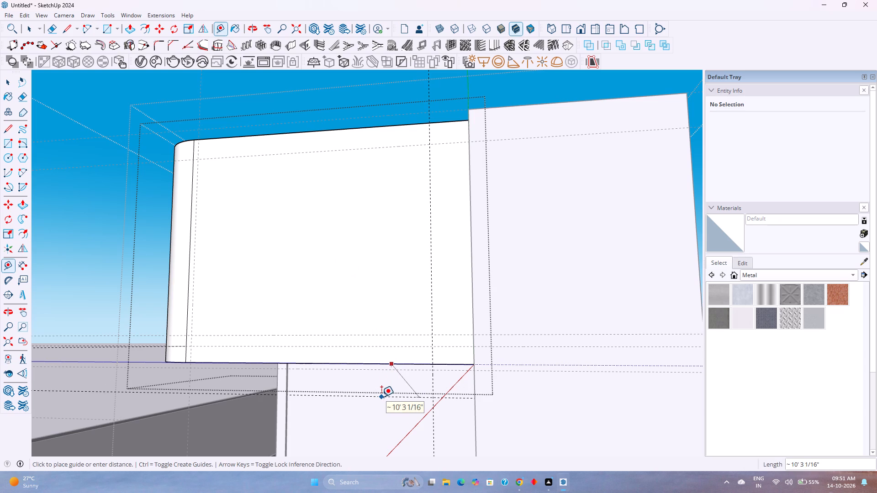
key(Left)
text(1'9")
key(Return)
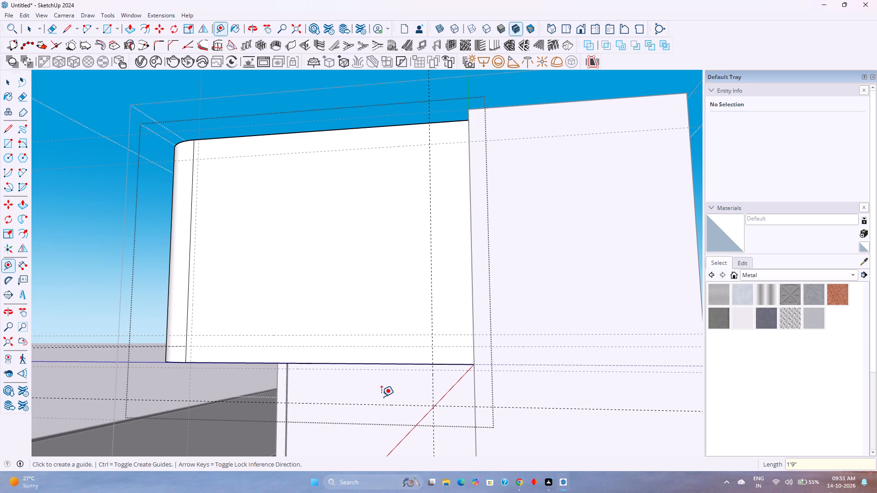
Draw a tangent arc of 1'9" radius from the block's bottom edge to the vertical wall edge, ending at the guides.
key(a)
click(434, 362)
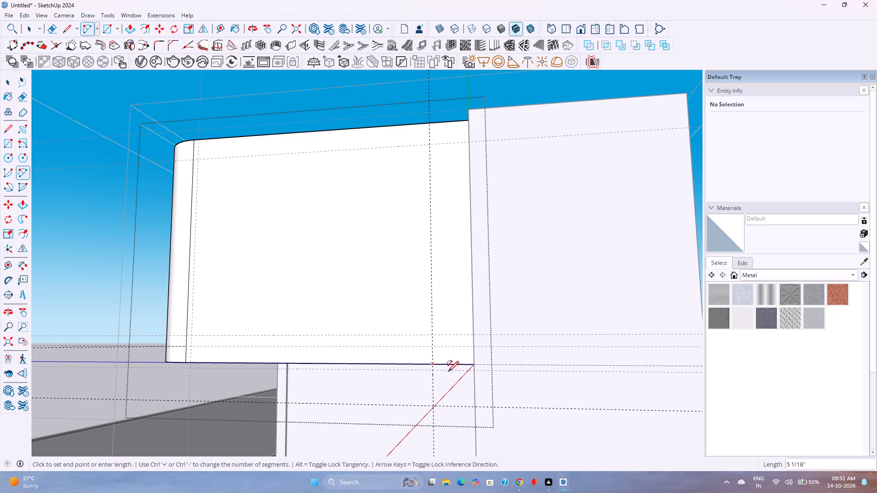
double_click(474, 409)
Draw a 1'9" line from the block's lower corner down the wall edge to the arc's end, closing the corner face.
middle_drag(474, 409, 526, 412)
middle_click(526, 412)
middle_click(526, 412)
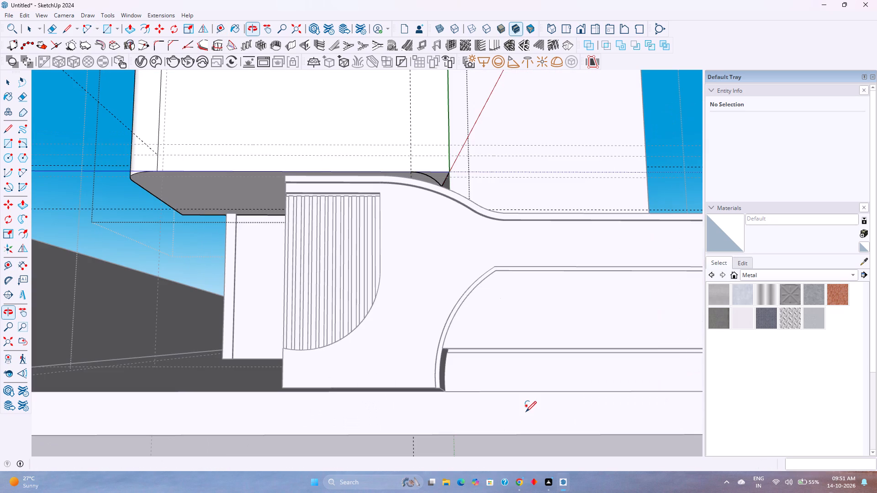
shift+middle_drag(524, 406, 396, 449)
shift+middle_click(396, 452)
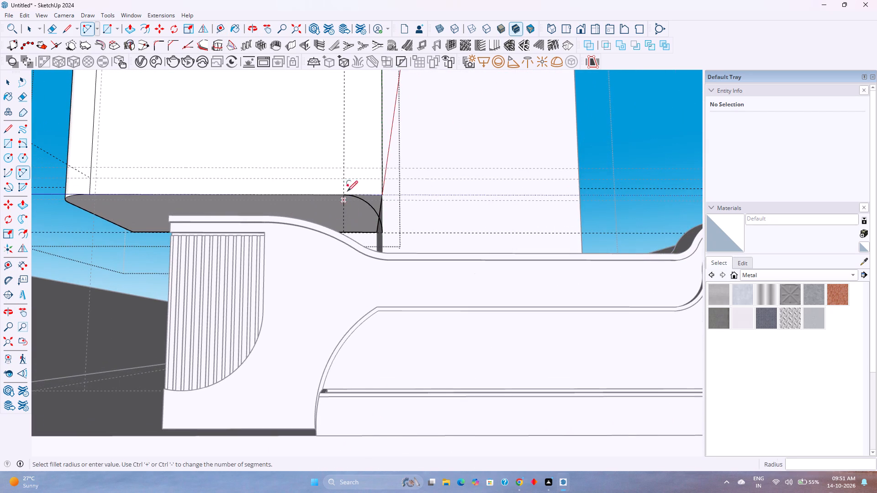
scroll(389, 209, up, 7)
middle_drag(389, 209, 393, 236)
middle_click(393, 236)
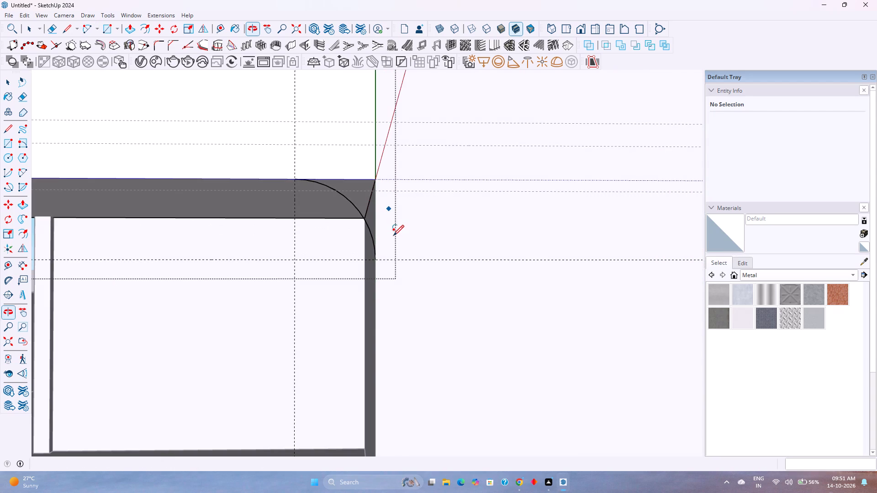
scroll(377, 225, up, 3)
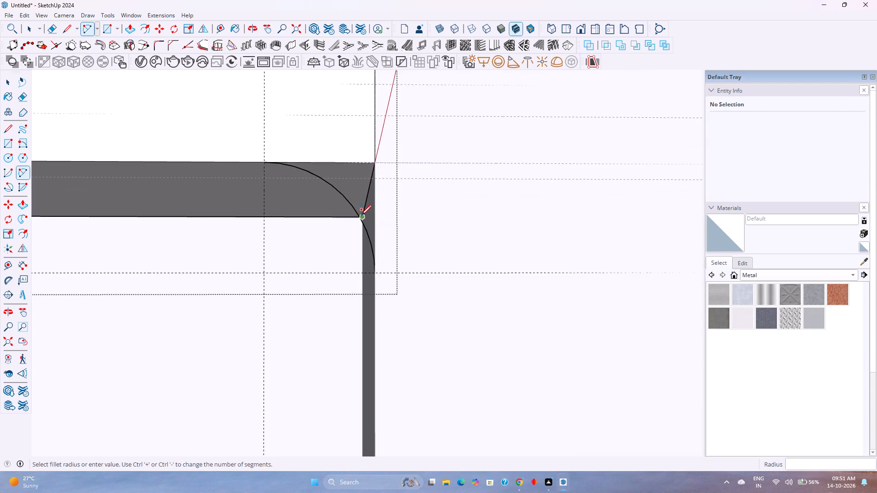
key(l)
click(374, 167)
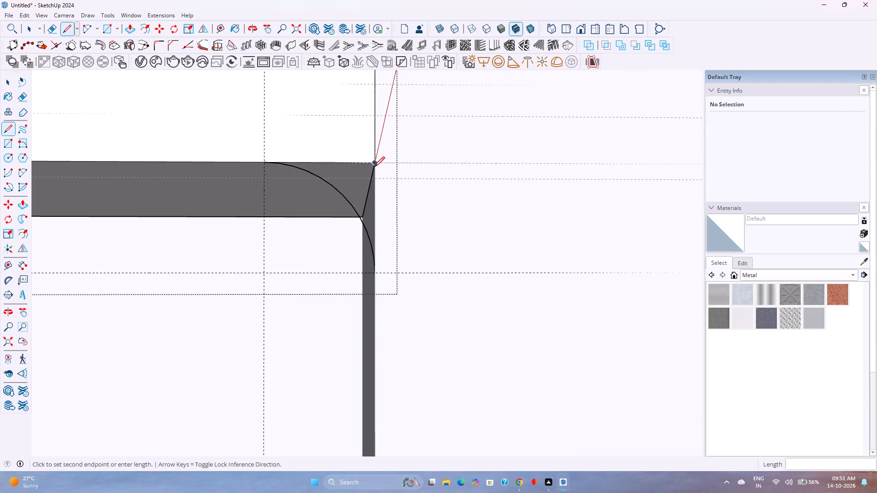
click(377, 271)
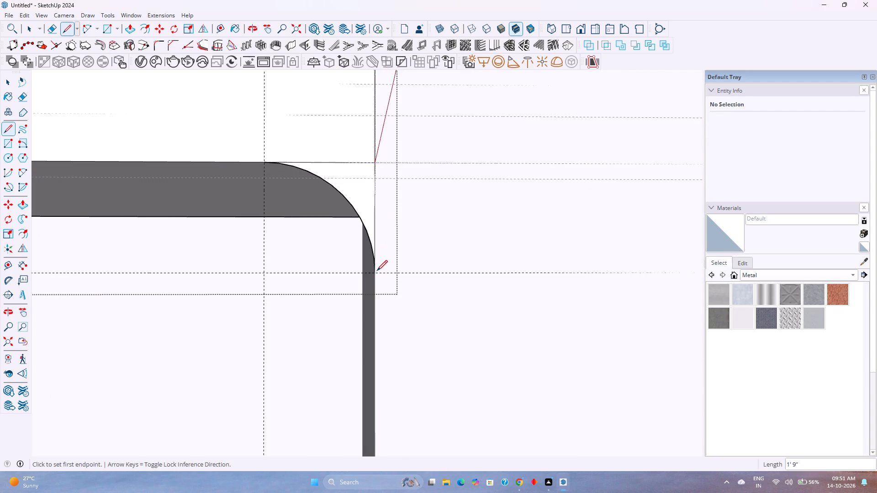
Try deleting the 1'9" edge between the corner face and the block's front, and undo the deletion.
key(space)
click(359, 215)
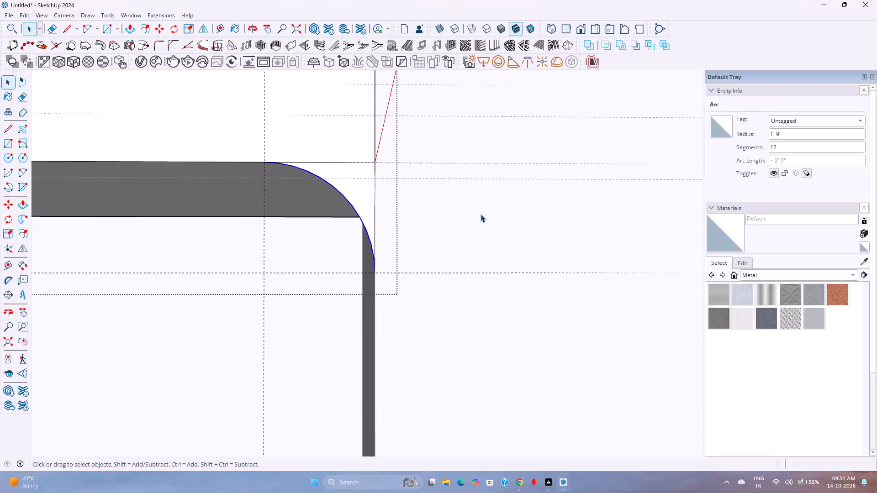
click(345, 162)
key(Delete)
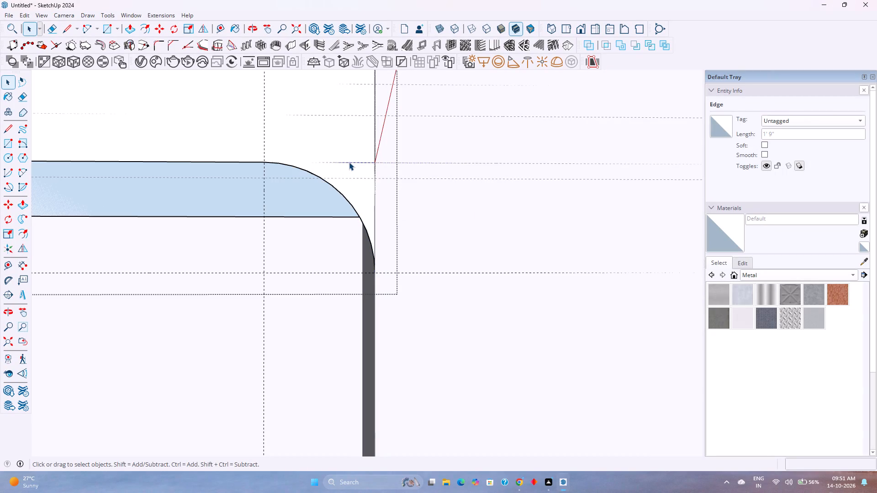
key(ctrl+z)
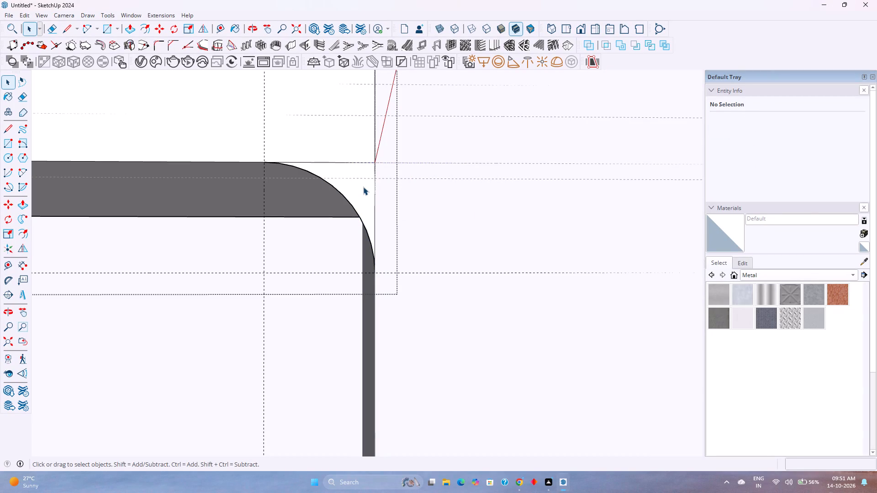
Set the segment count of the bracket's 1'9" radius arc to 100.
double_click(363, 187)
click(359, 163)
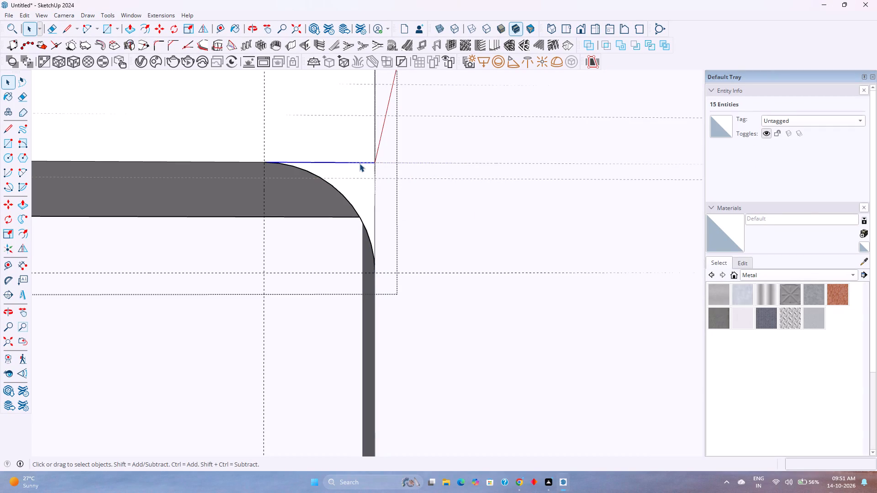
click(368, 233)
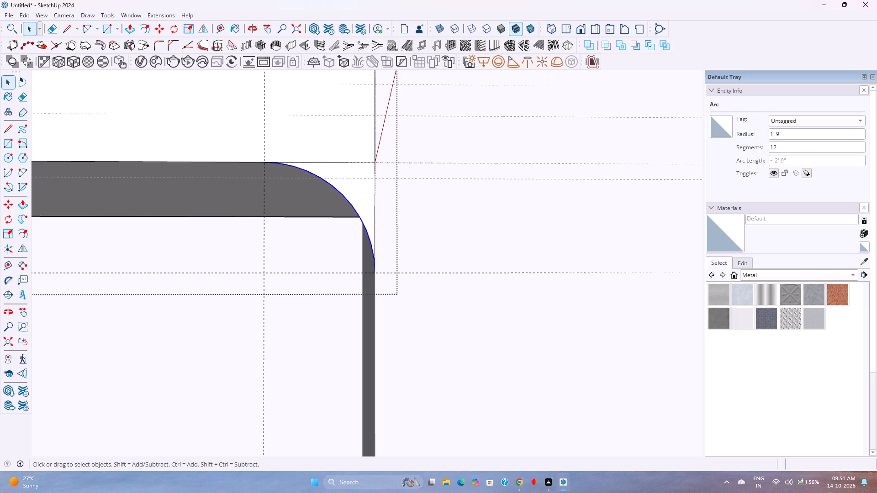
double_click(788, 147)
text(100)
key(Return)
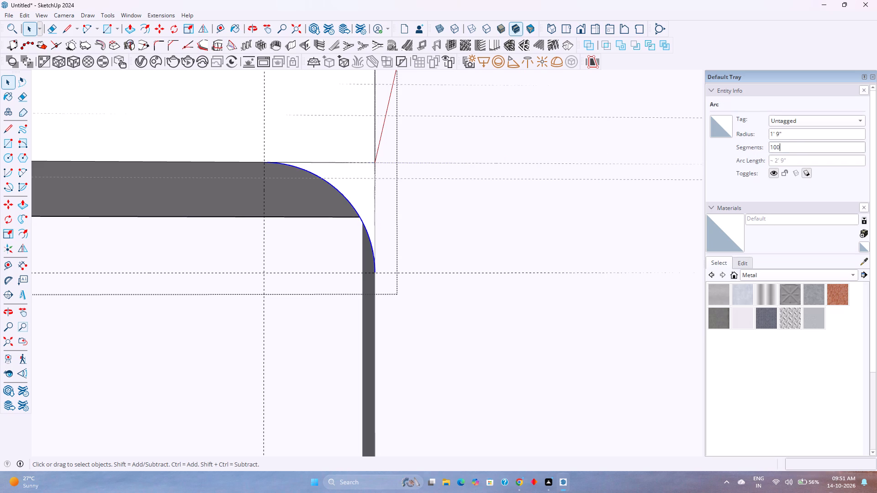
key(Return)
Push/Pull the curved corner face beneath the block by 6" to give the bracket thickness.
key(p)
click(357, 201)
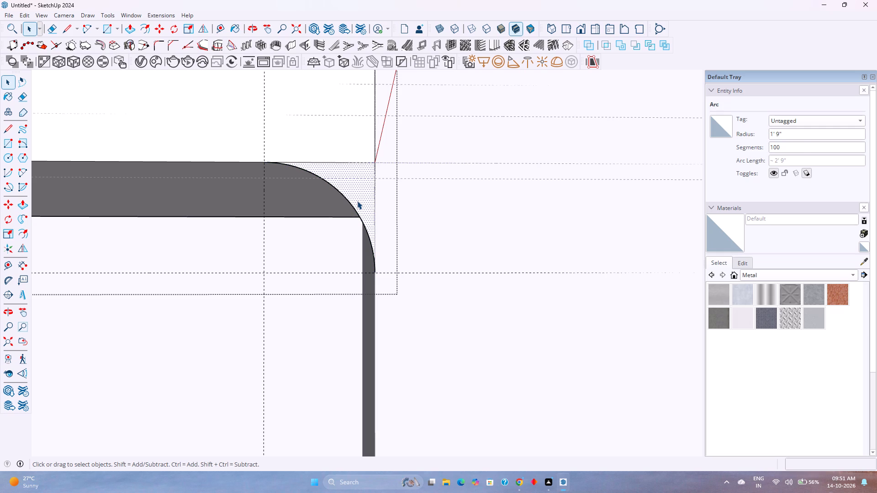
key(p)
click(357, 201)
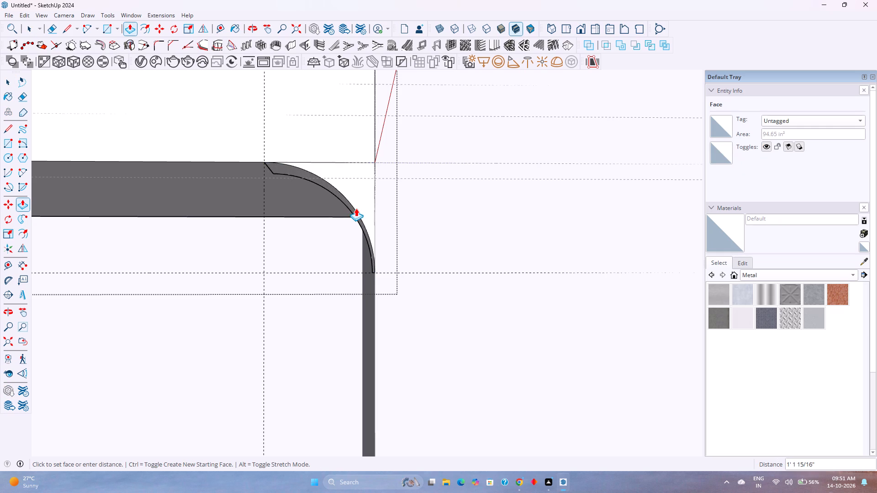
key(6)
key(Return)
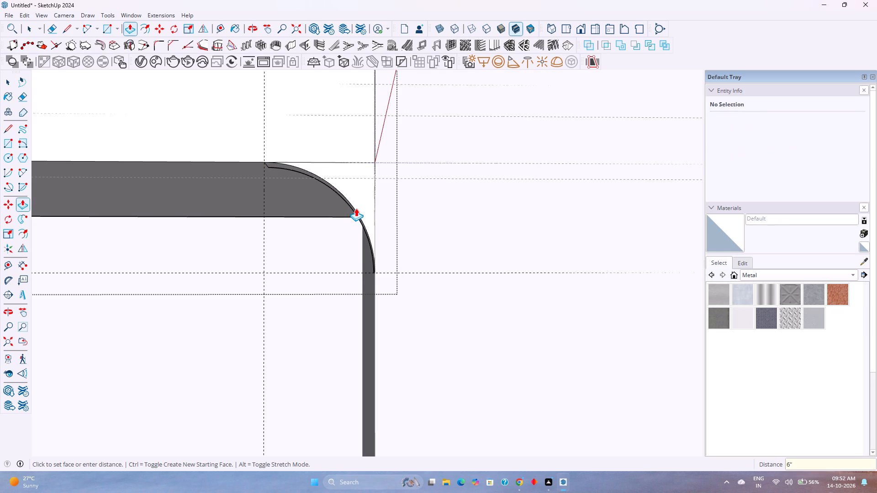
Delete the edge dividing the bracket's front face from the block's front face.
middle_drag(350, 210, 415, 240)
key(space)
click(462, 220)
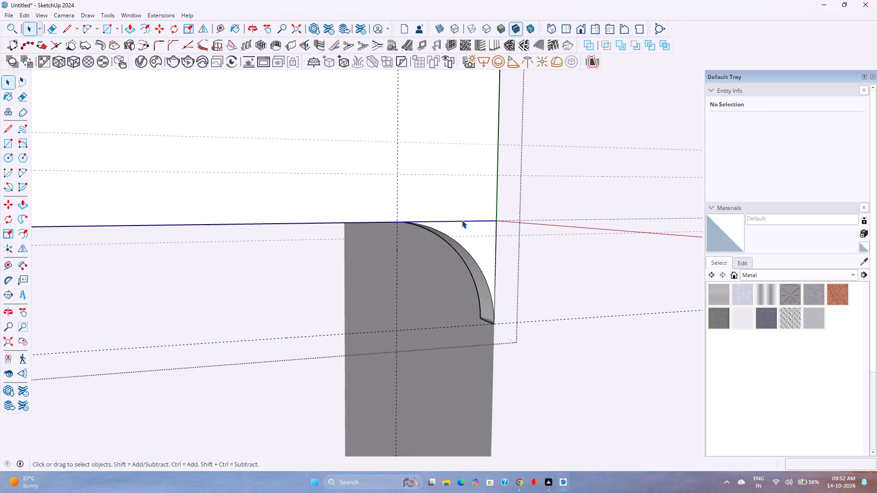
key(Delete)
Examine the bracket and the projecting block from beneath and from the front of the house.
middle_drag(395, 265, 397, 255)
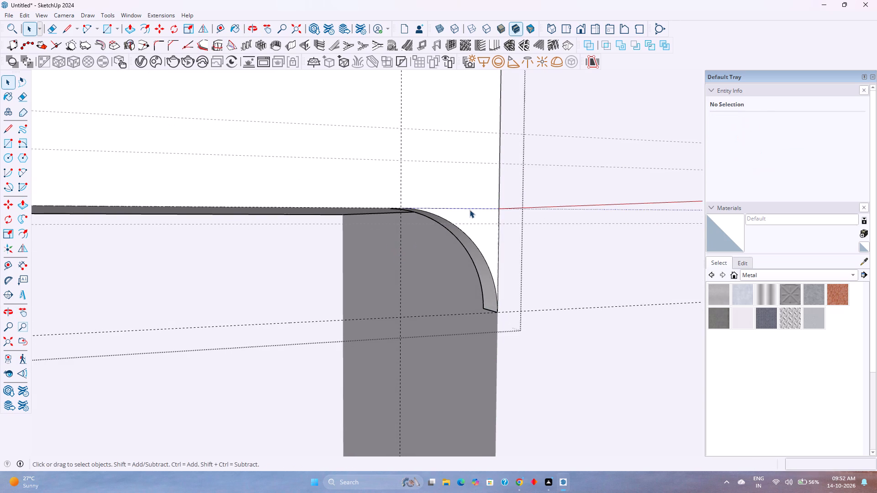
middle_drag(472, 208, 525, 168)
middle_drag(434, 256, 615, 205)
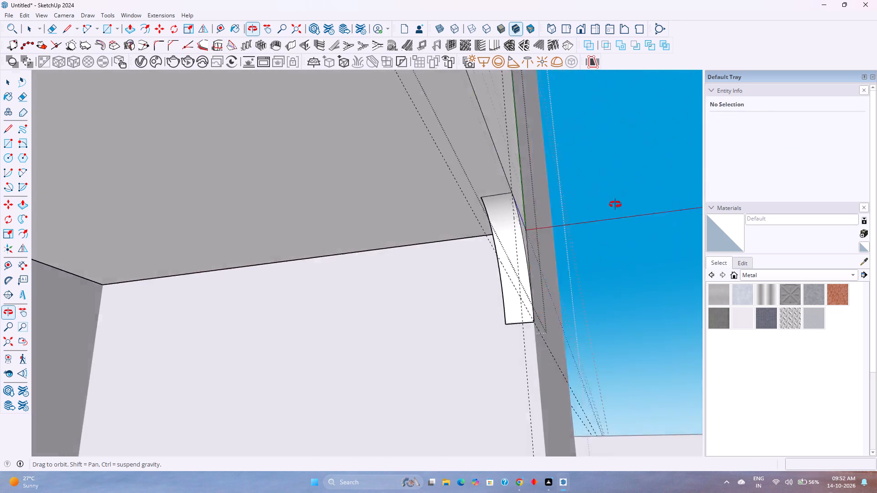
middle_drag(615, 205, 366, 268)
scroll(366, 268, down, 9)
middle_drag(366, 268, 335, 281)
middle_click(335, 281)
middle_click(335, 281)
shift+middle_drag(335, 281, 357, 277)
middle_click(357, 277)
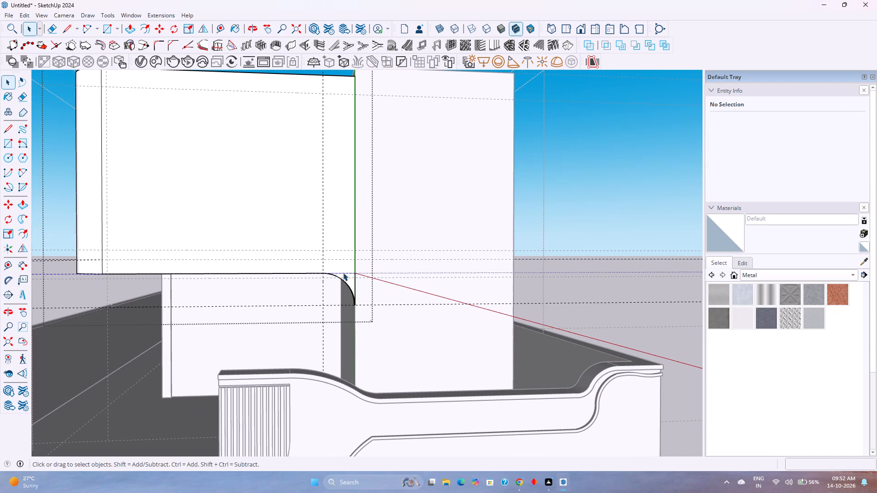
shift+middle_drag(264, 229, 299, 284)
shift+middle_click(299, 284)
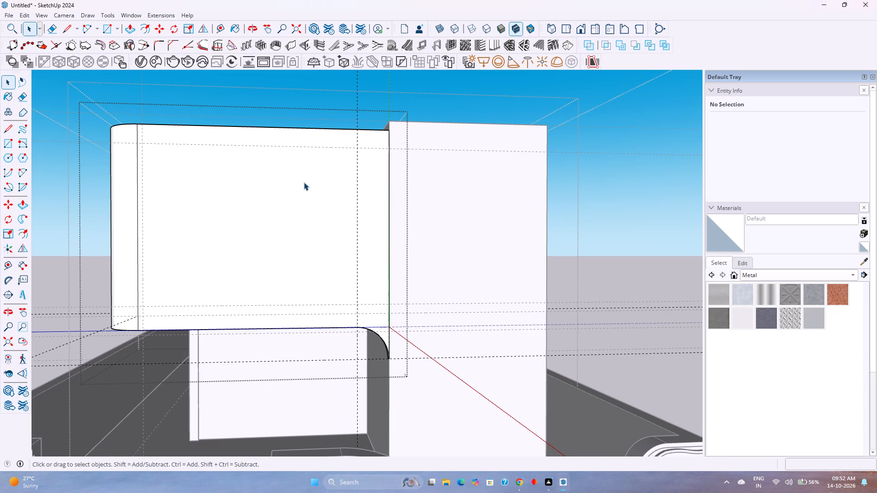
scroll(304, 182, down, 4)
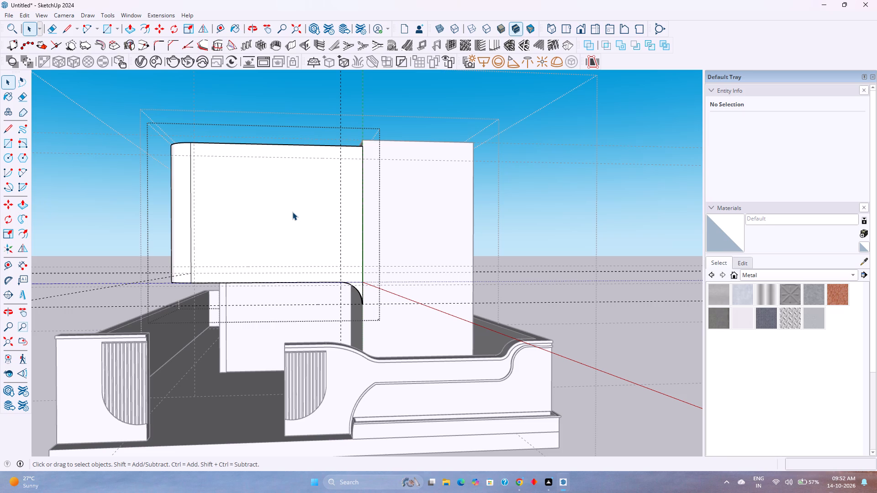
Push the projecting block's top face down 10' to reduce the block to a thin slab.
middle_drag(292, 212, 288, 316)
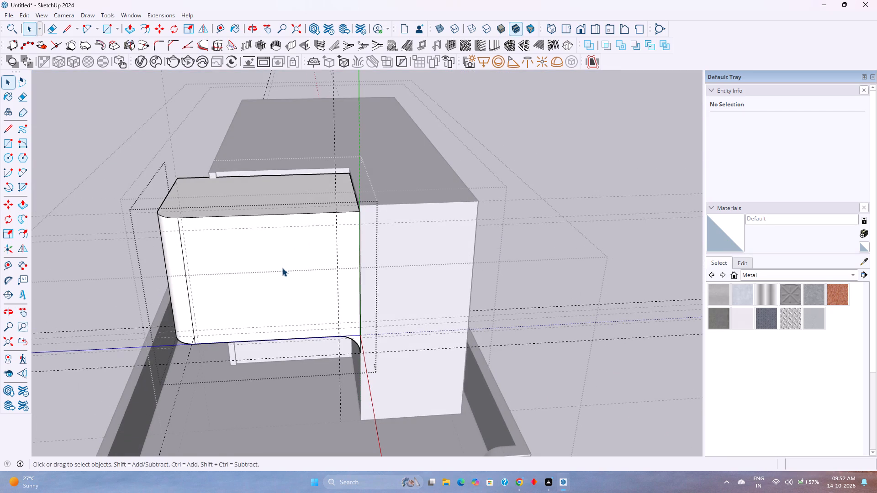
key(p)
click(298, 201)
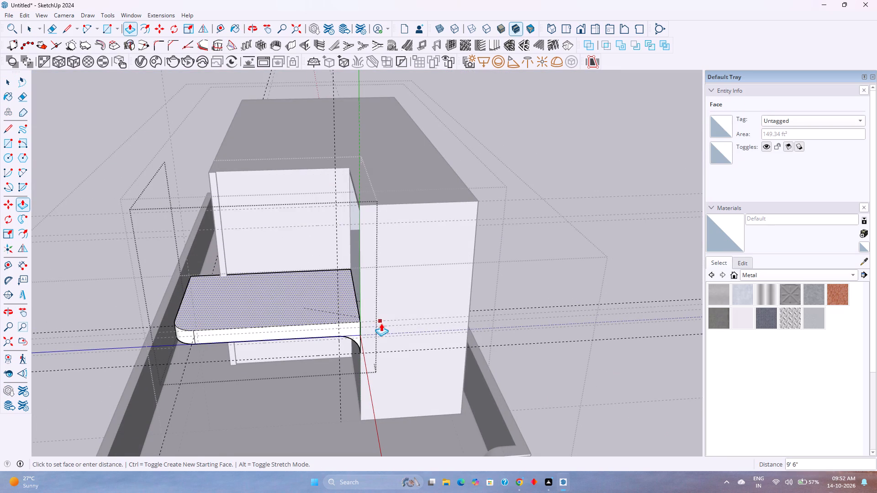
click(385, 327)
Examine the thin rounded-corner slab against the house mass and boundary wall from the front and above.
middle_drag(262, 378, 266, 344)
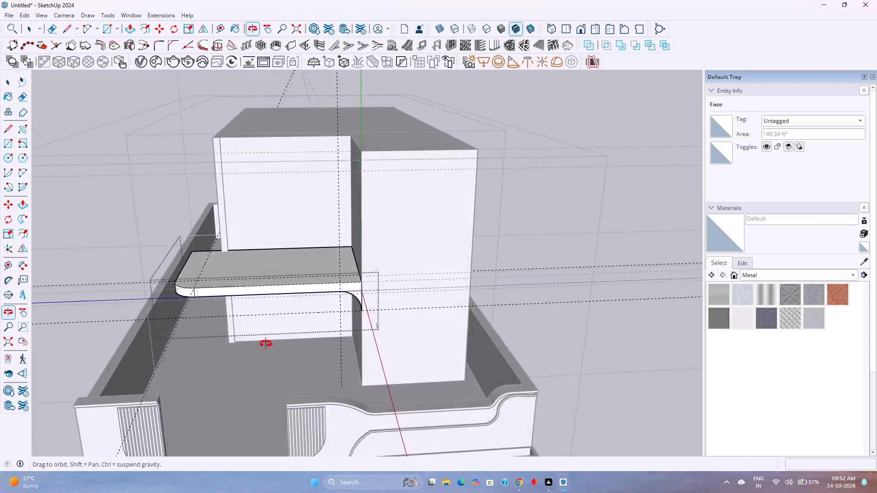
middle_drag(266, 344, 289, 321)
middle_click(289, 321)
shift+middle_drag(296, 329, 289, 383)
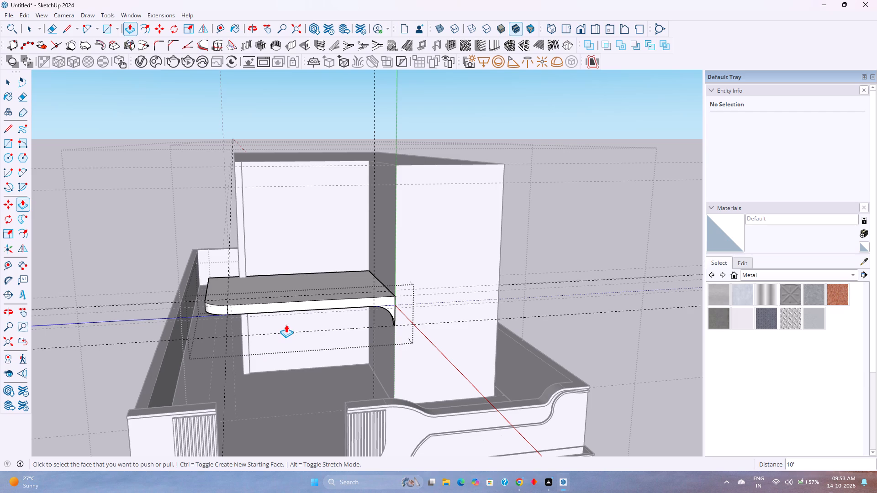
middle_drag(295, 313, 232, 406)
scroll(232, 406, down, 1)
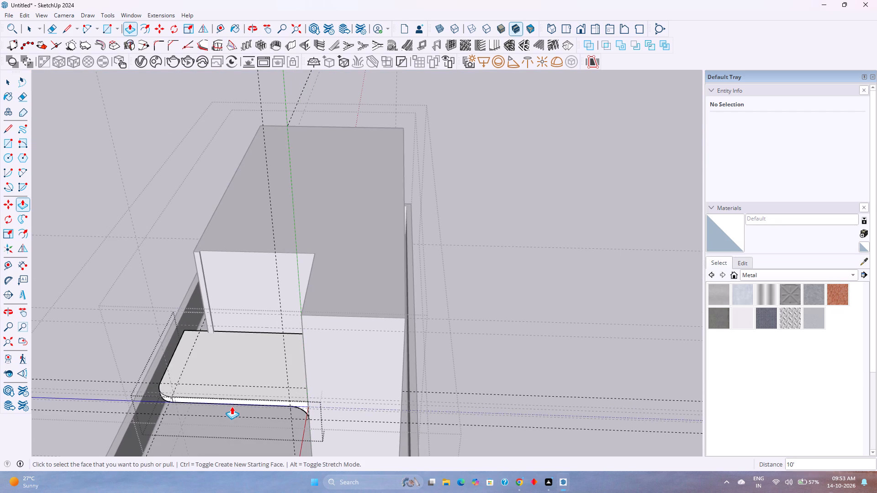
middle_click(251, 411)
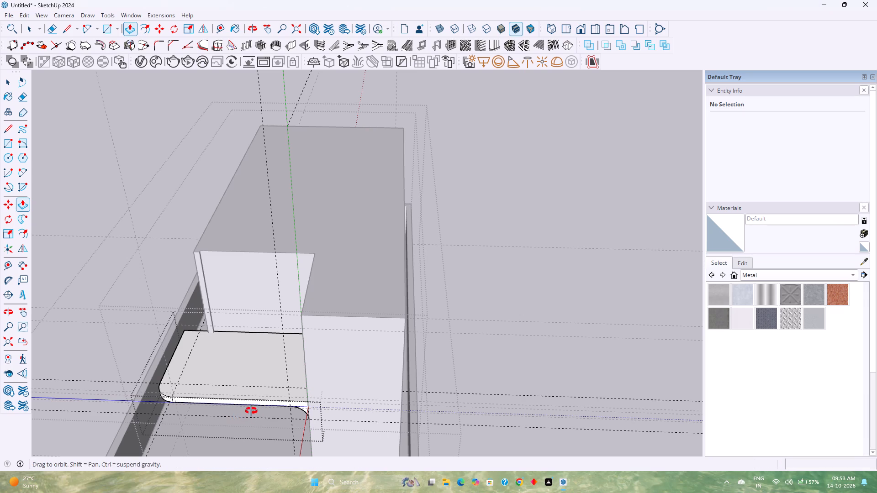
scroll(251, 411, down, 1)
middle_drag(251, 411, 277, 389)
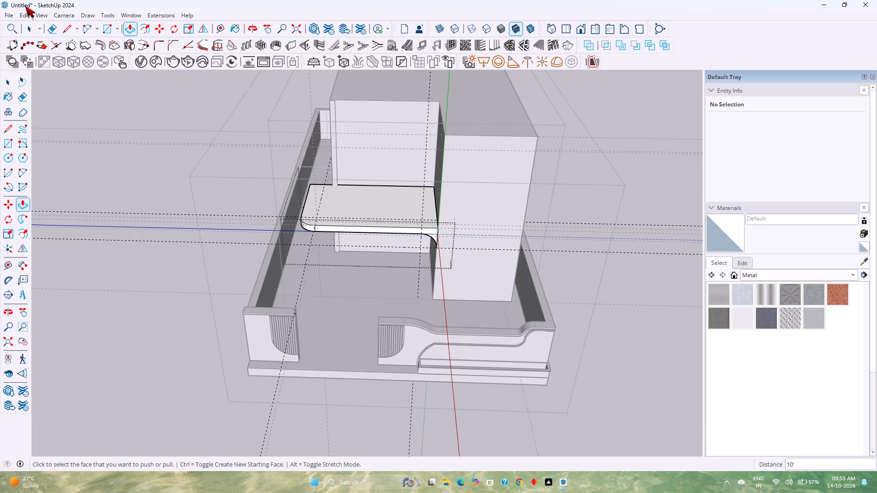
middle_drag(340, 231, 296, 187)
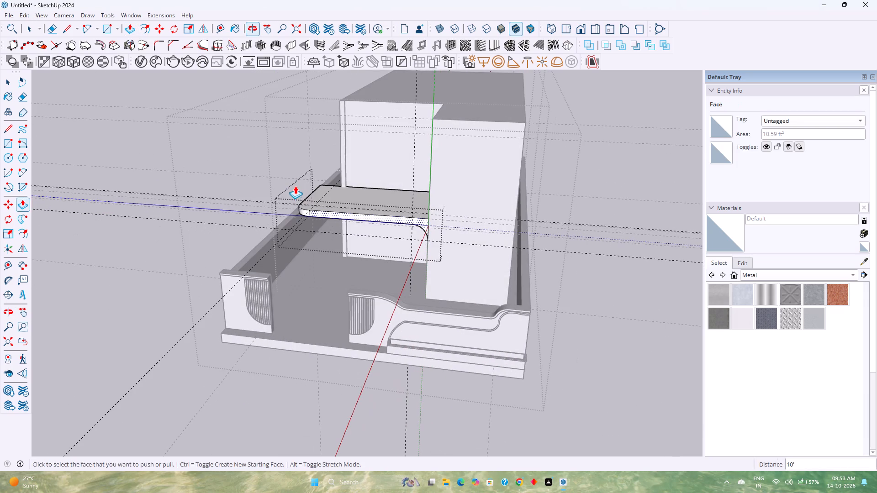
Close the slab's group and delete all guides in the model.
key(space)
click(207, 257)
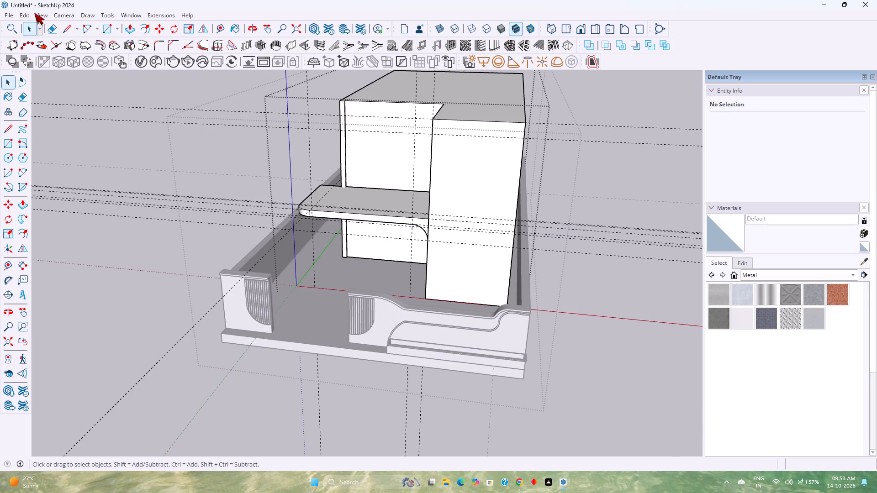
click(42, 15)
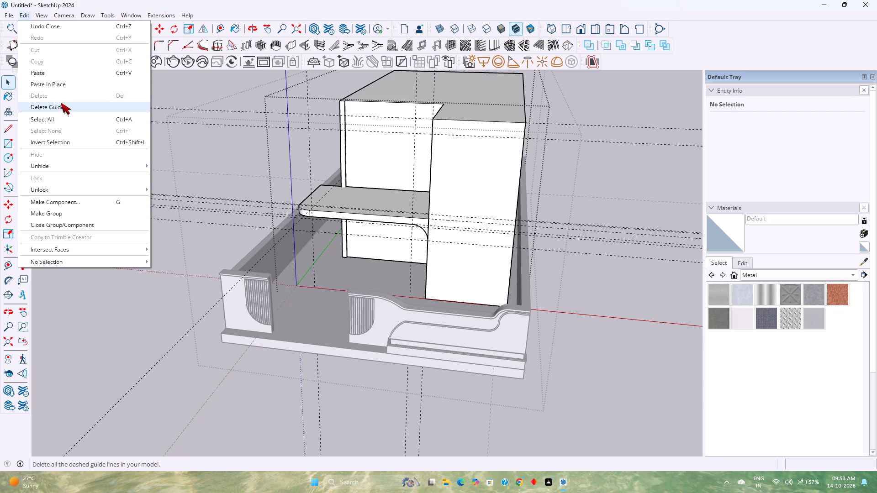
click(61, 105)
Reopen the slab's group and examine its front face and curved corner bracket from above, in front and underneath.
double_click(369, 205)
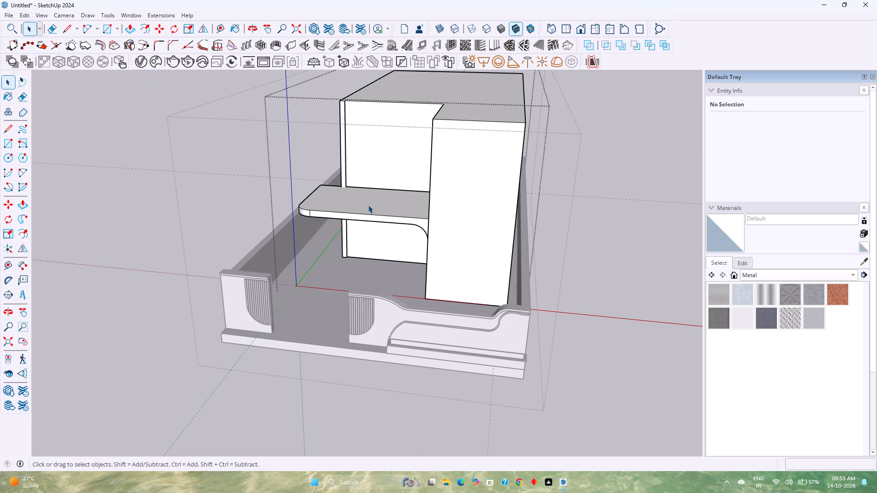
shift+middle_drag(362, 217, 338, 283)
shift+middle_click(338, 283)
middle_drag(328, 291, 407, 299)
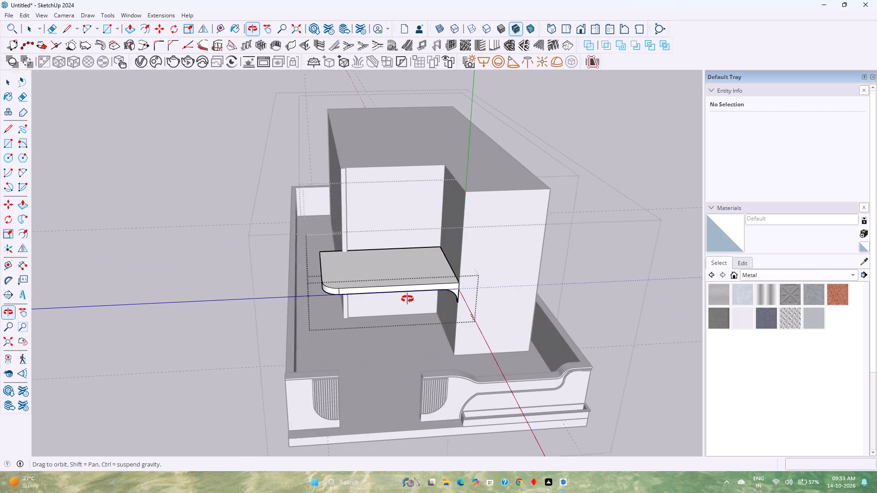
middle_drag(407, 299, 408, 299)
middle_click(408, 299)
shift+middle_drag(422, 294, 346, 304)
middle_drag(333, 308, 324, 269)
middle_click(324, 269)
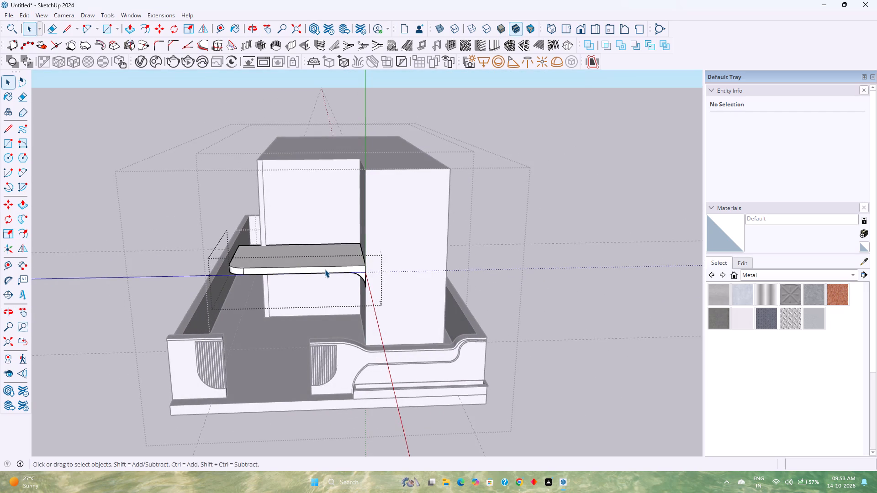
scroll(325, 269, up, 2)
scroll(363, 272, up, 12)
middle_drag(391, 273, 385, 302)
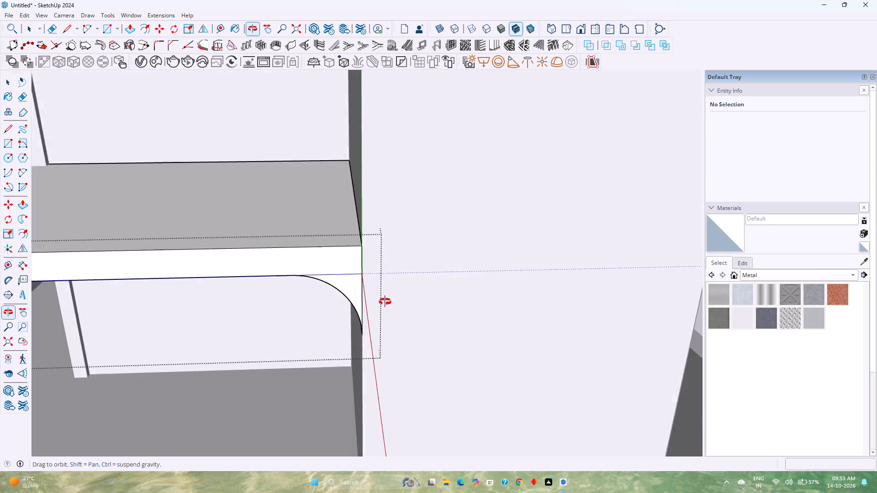
middle_drag(385, 302, 387, 301)
middle_click(387, 301)
click(346, 273)
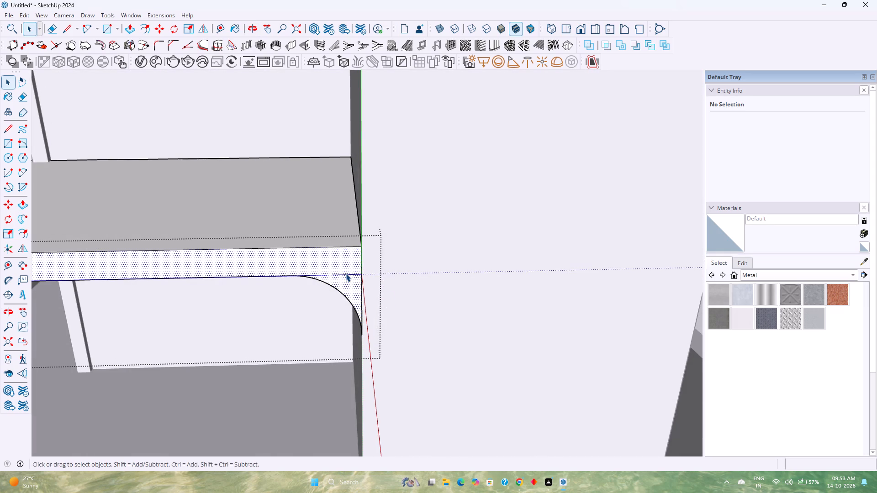
click(346, 275)
middle_drag(321, 293, 489, 199)
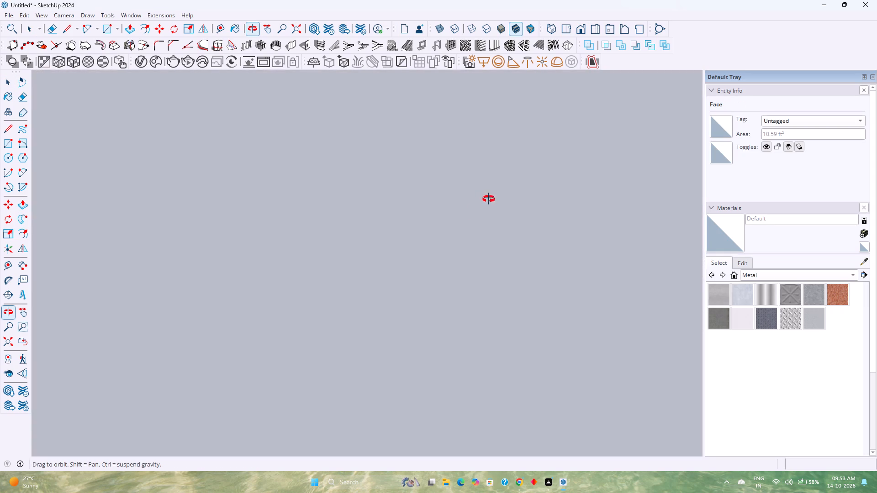
middle_drag(489, 199, 349, 271)
middle_click(349, 271)
scroll(349, 272, down, 2)
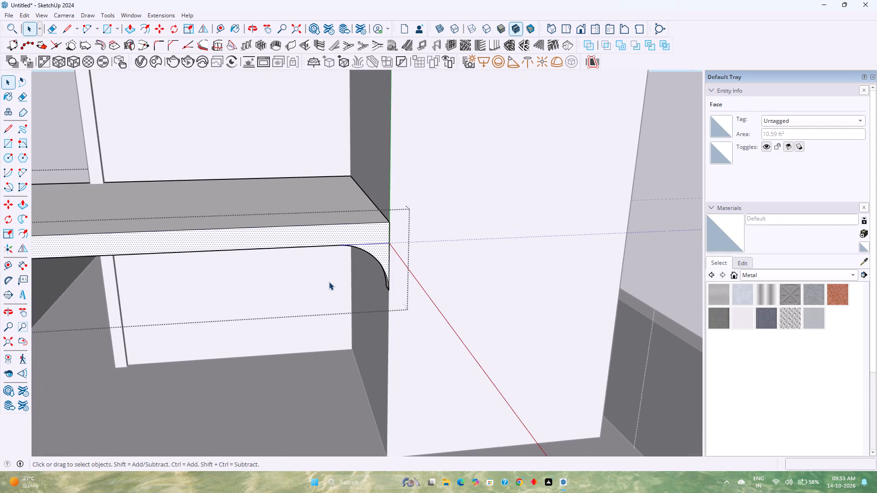
middle_drag(316, 278, 340, 233)
middle_drag(340, 233, 351, 223)
middle_drag(351, 223, 373, 214)
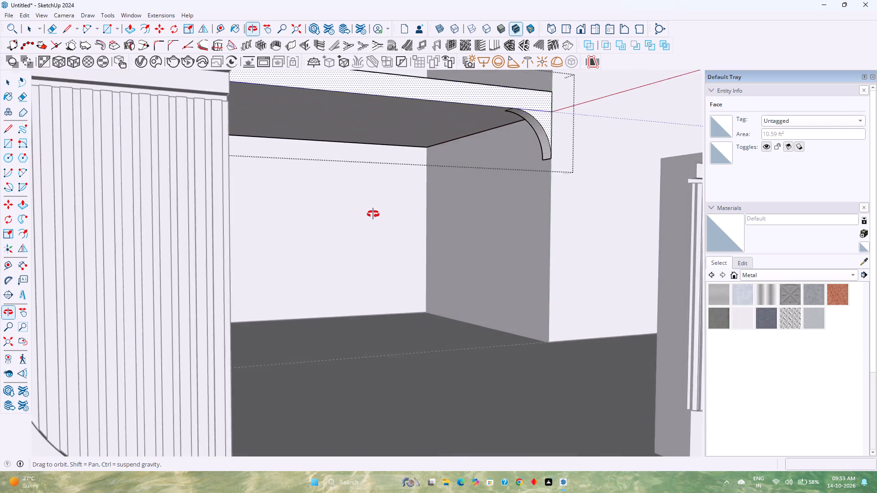
middle_drag(373, 214, 320, 258)
scroll(317, 257, down, 1)
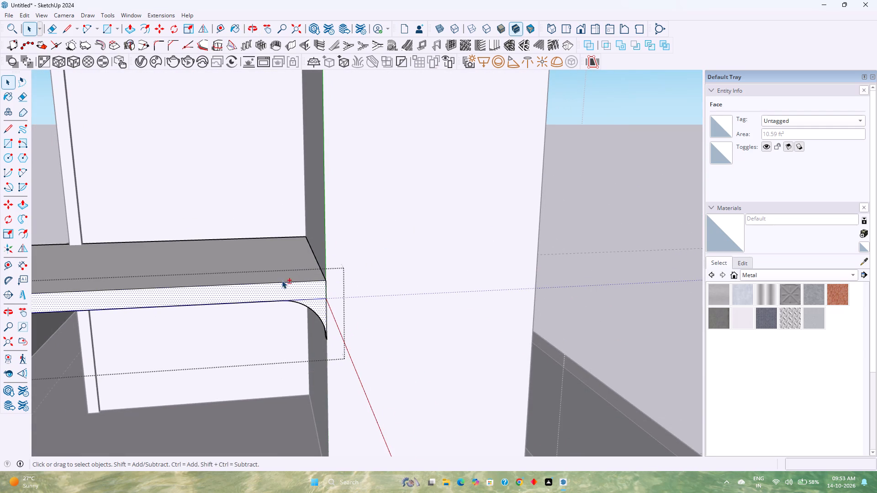
Examine the thin slab's front edge, top face and curved corner bracket against the house wall from the front and above.
shift+middle_drag(282, 280, 415, 278)
shift+middle_click(415, 278)
scroll(415, 278, down, 1)
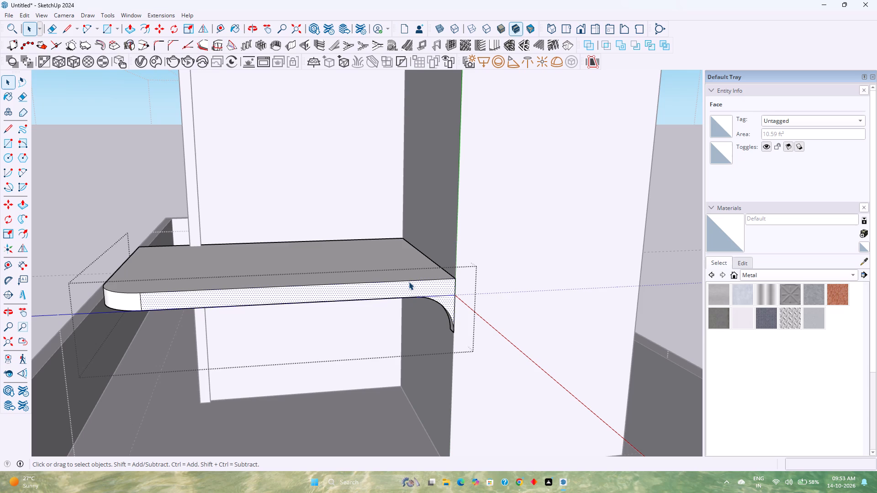
click(416, 280)
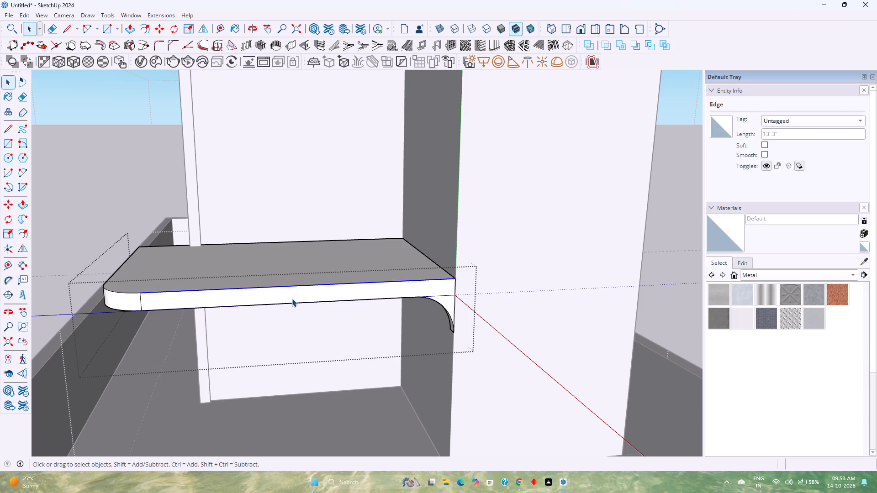
middle_drag(292, 299, 283, 376)
middle_click(283, 376)
click(128, 296)
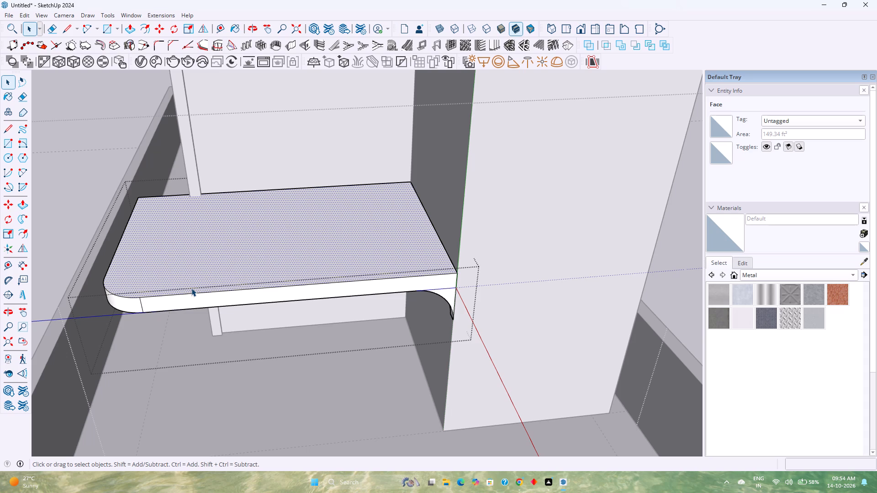
middle_drag(271, 325, 258, 272)
middle_click(258, 272)
shift+middle_drag(258, 272, 234, 390)
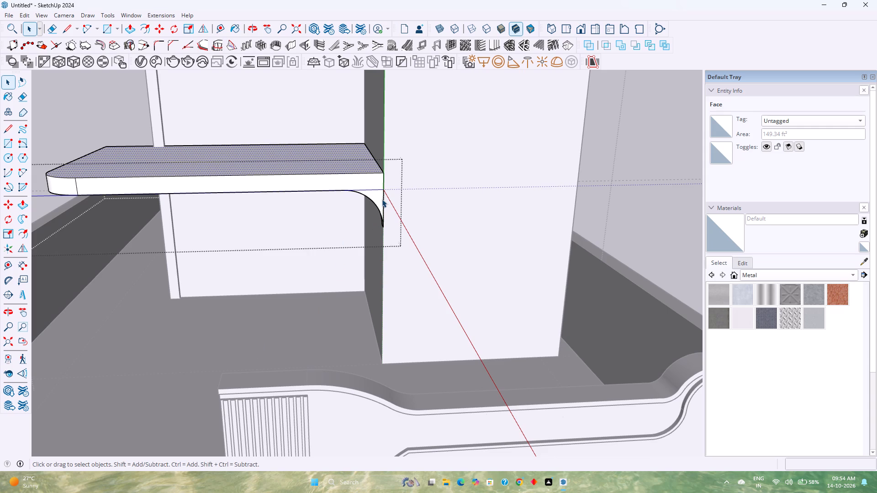
shift+middle_drag(381, 195, 374, 257)
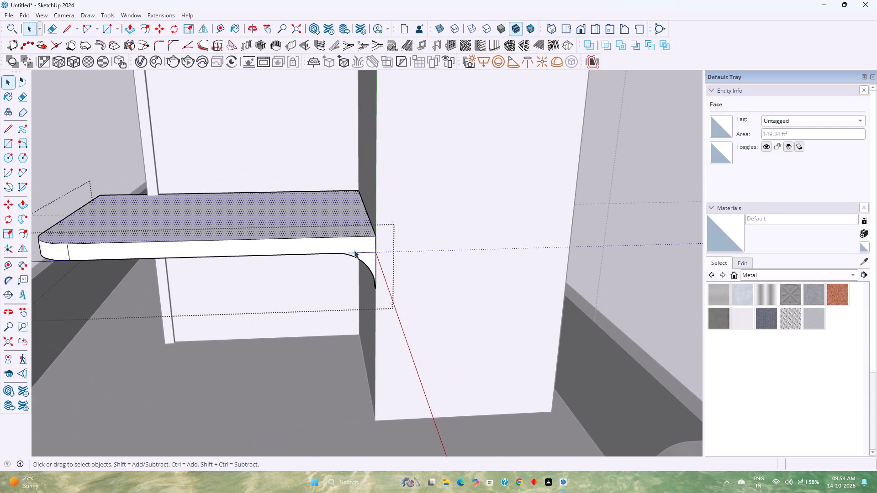
shift+middle_drag(351, 227, 356, 322)
middle_drag(322, 337, 317, 278)
middle_click(317, 278)
middle_drag(317, 278, 322, 272)
middle_click(322, 272)
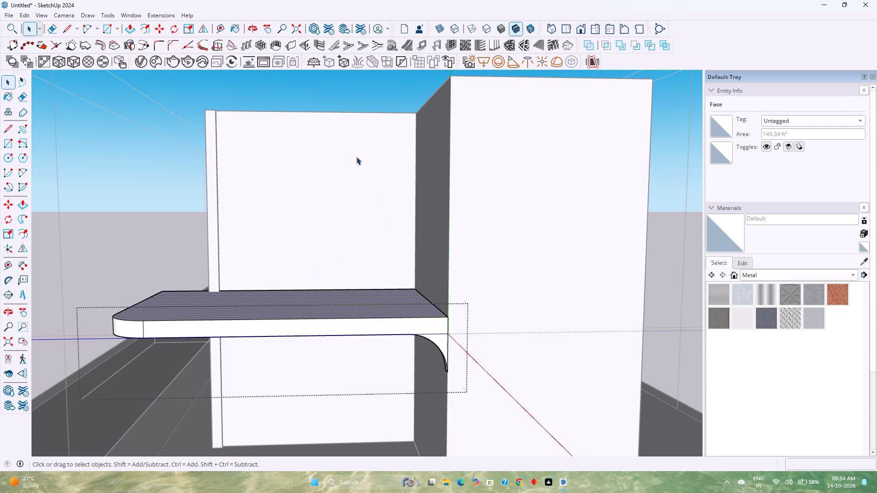
Place a horizontal guide 8' above the slab's front top edge.
click(219, 23)
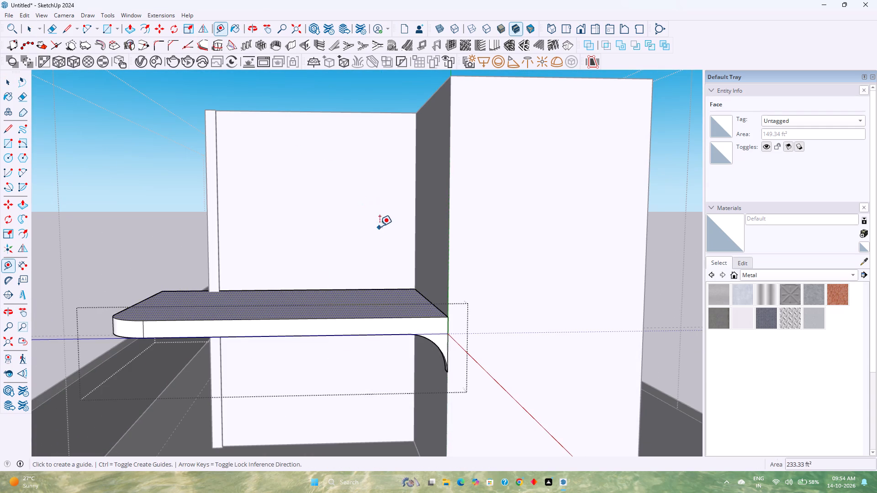
click(441, 316)
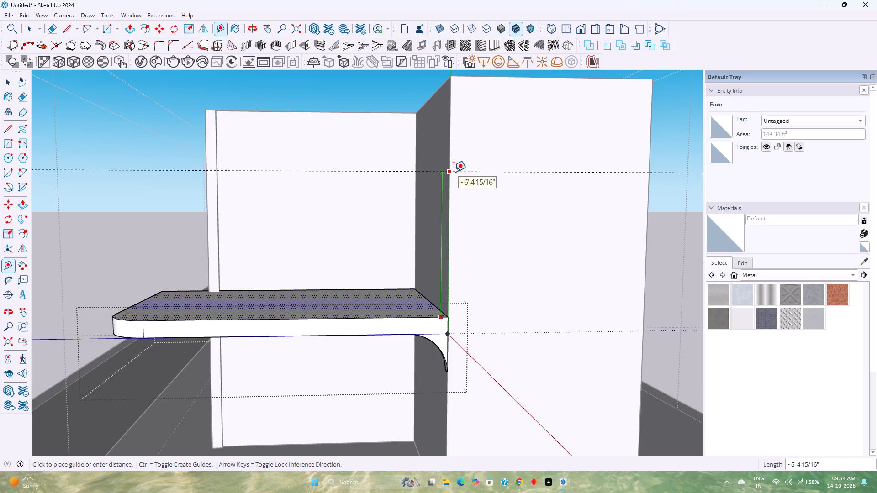
text(8')
key(Return)
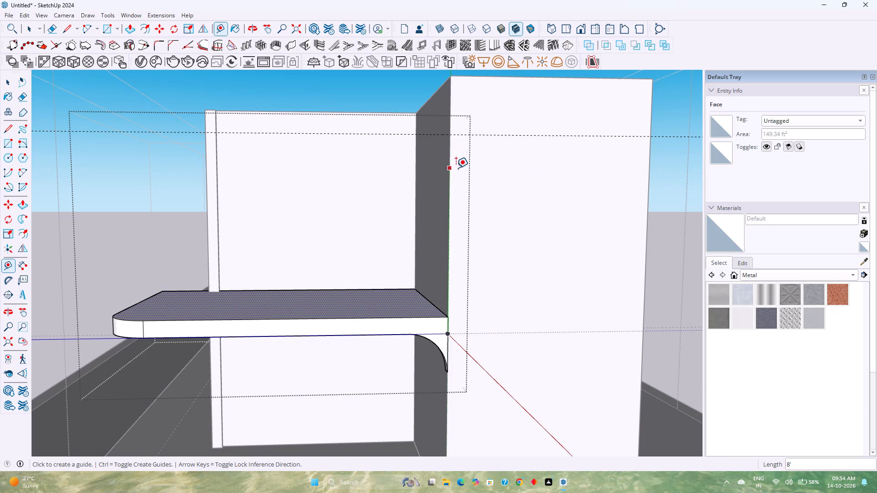
click(456, 168)
key(Escape)
Place a vertical guide 13' 3" from the house mass's front corner, through the start of the slab's rounded corner.
click(449, 257)
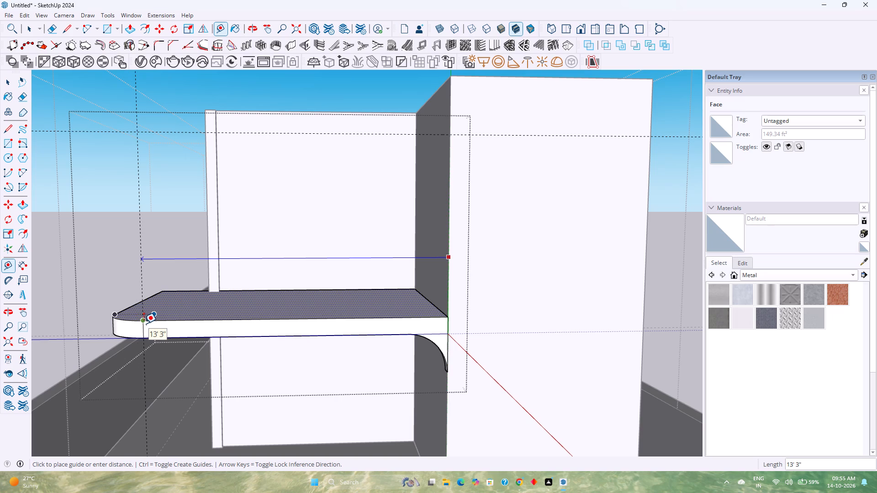
click(144, 324)
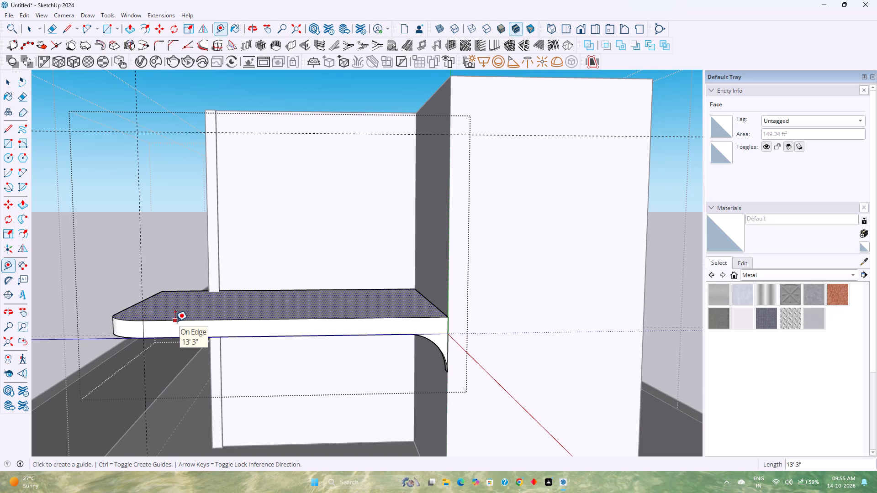
Place two horizontal guides, one 9" above the slab's front top edge and one 9" above the 8' guide.
click(175, 321)
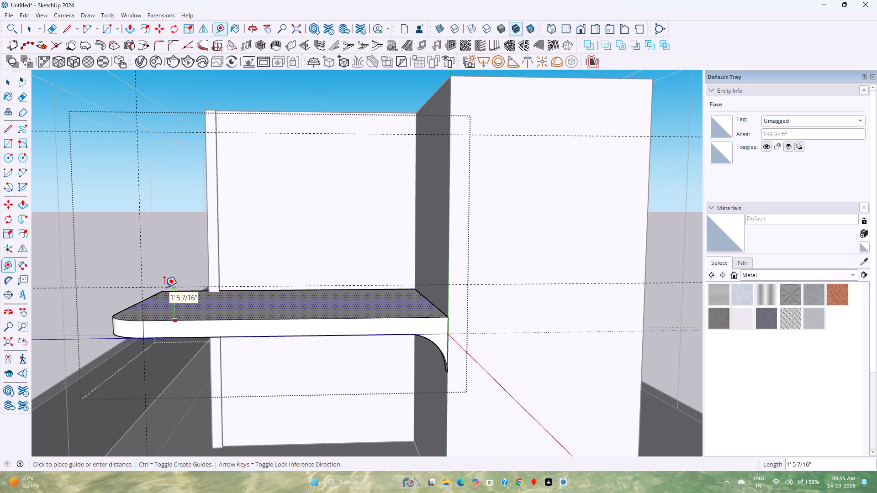
key(9)
key(Return)
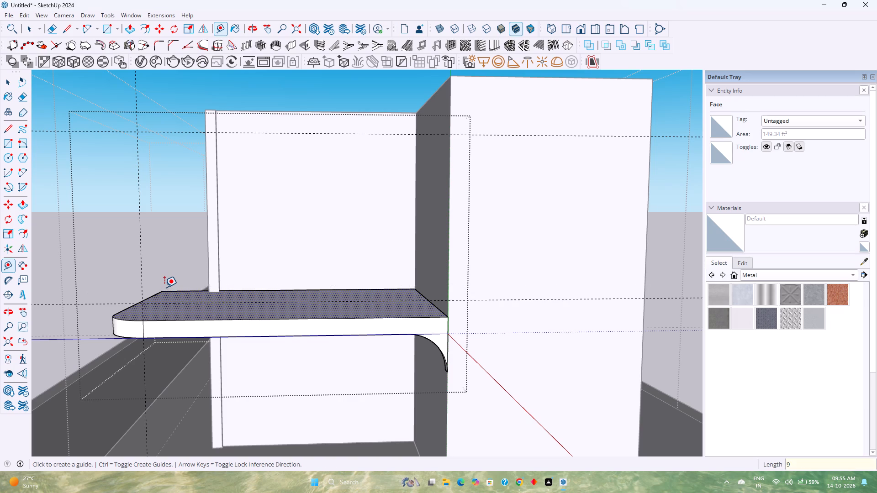
click(296, 132)
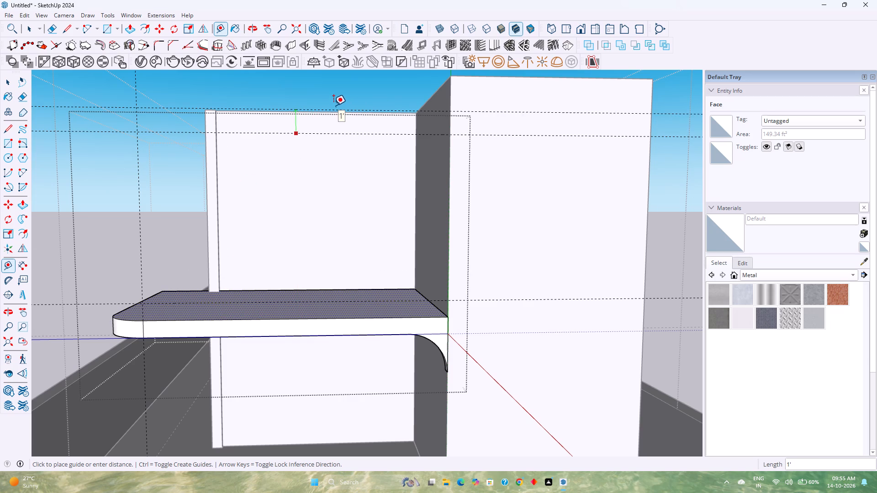
key(9)
key(Return)
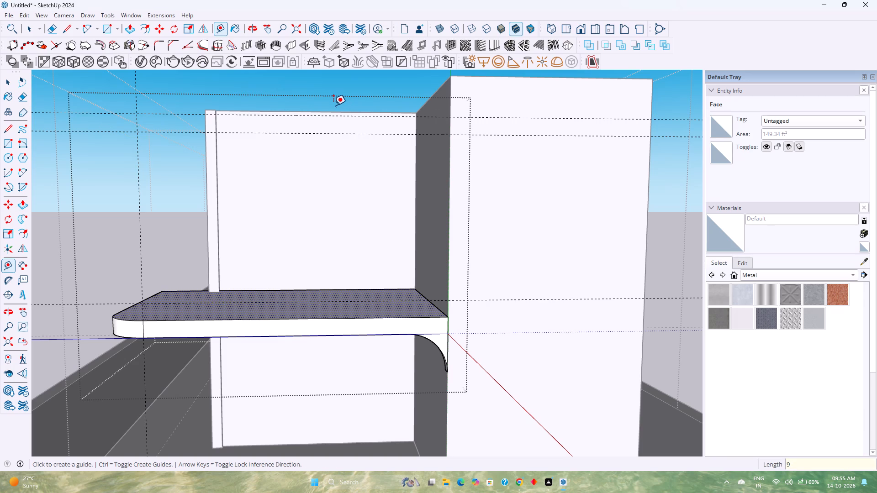
Place a vertical guide 2' in from the rounded-corner guide, toward the house mass.
click(138, 224)
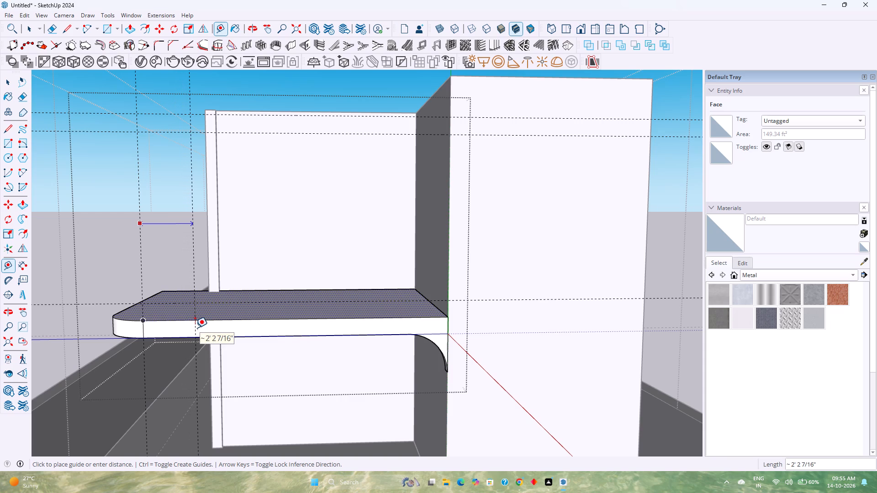
text(2')
key(Return)
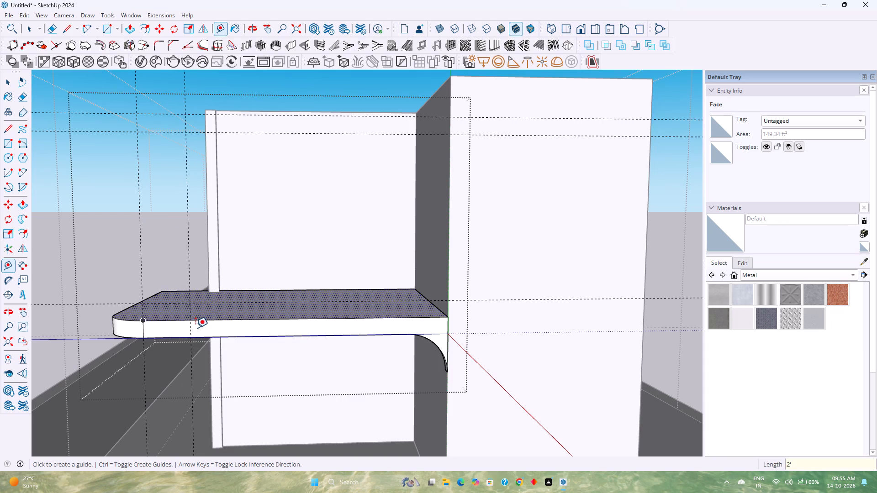
Place horizontal guides 1'10" above the 9" guide over the slab and 1'10" below the 8' guide.
click(223, 304)
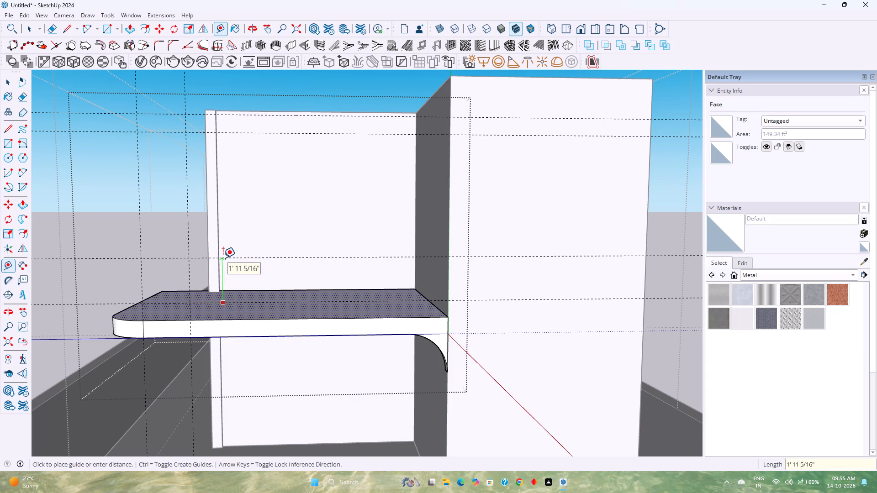
text(1'10)
key(shift+quotedbl)
key(Return)
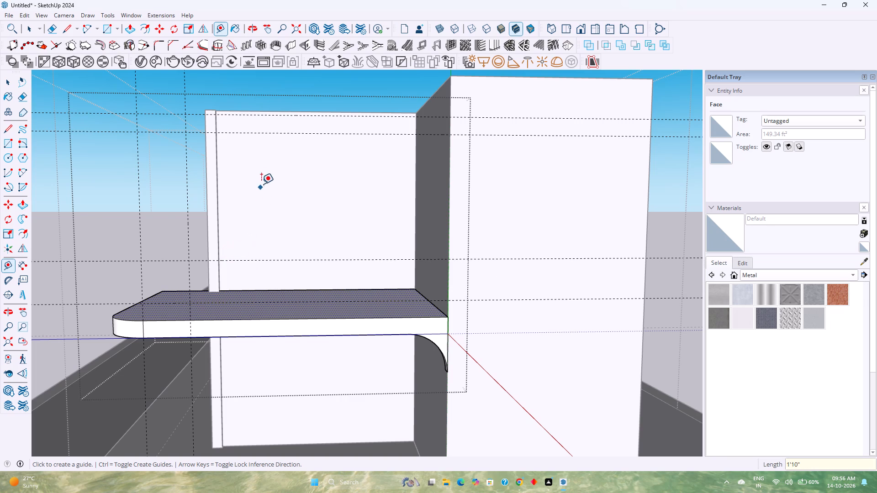
click(239, 132)
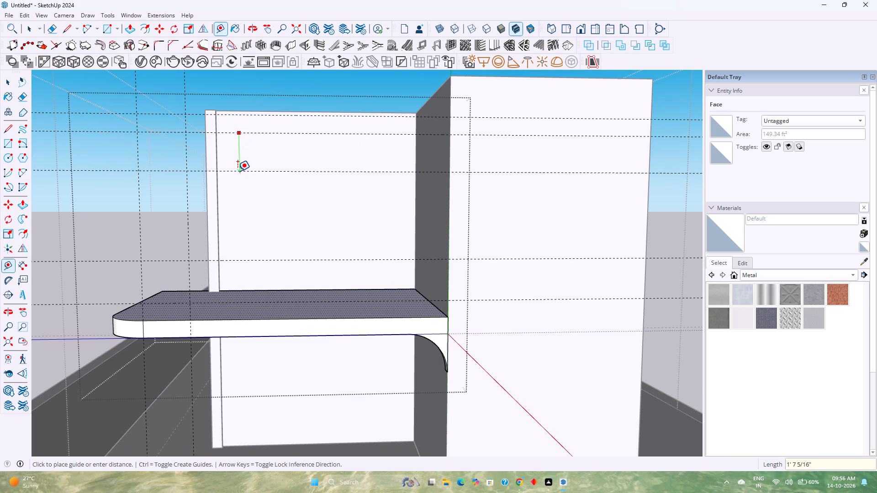
text(1'10")
key(Return)
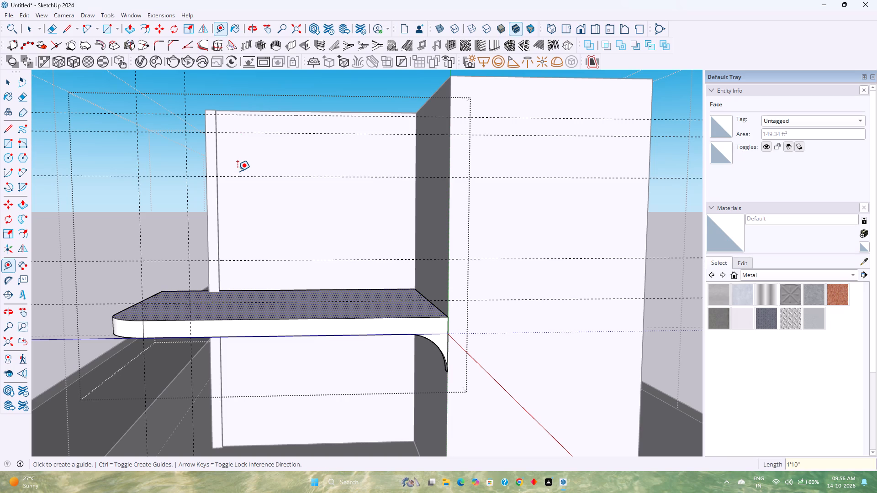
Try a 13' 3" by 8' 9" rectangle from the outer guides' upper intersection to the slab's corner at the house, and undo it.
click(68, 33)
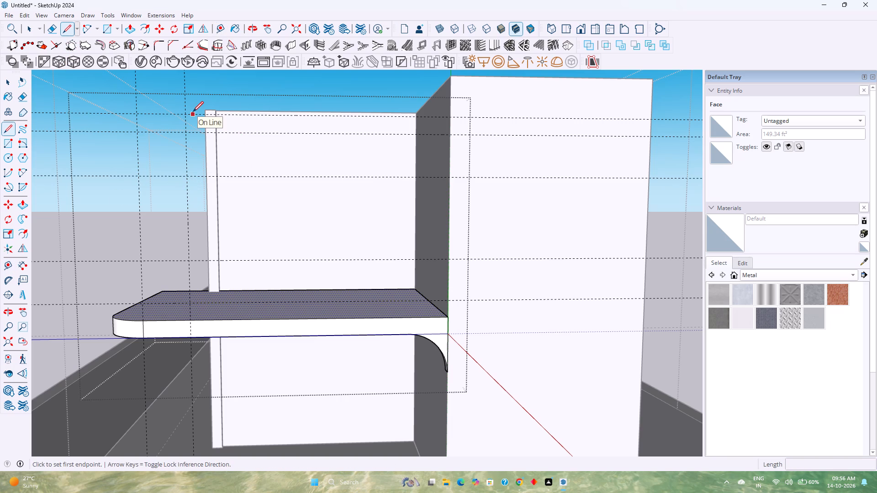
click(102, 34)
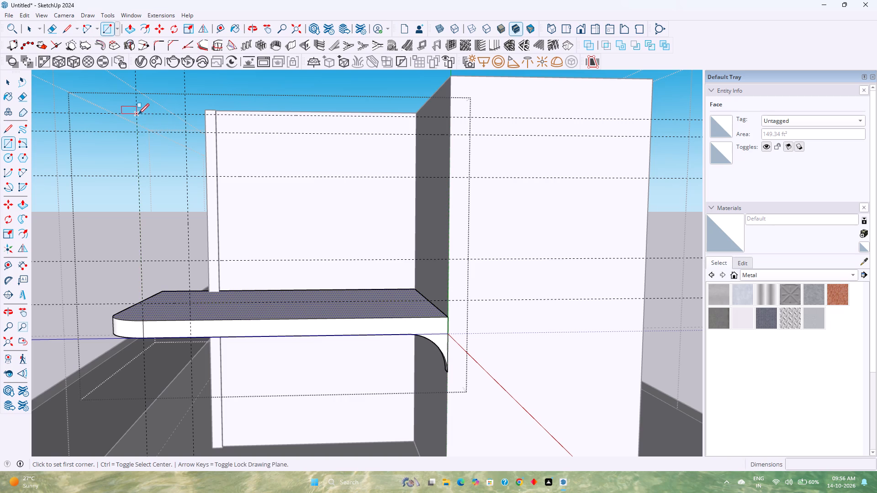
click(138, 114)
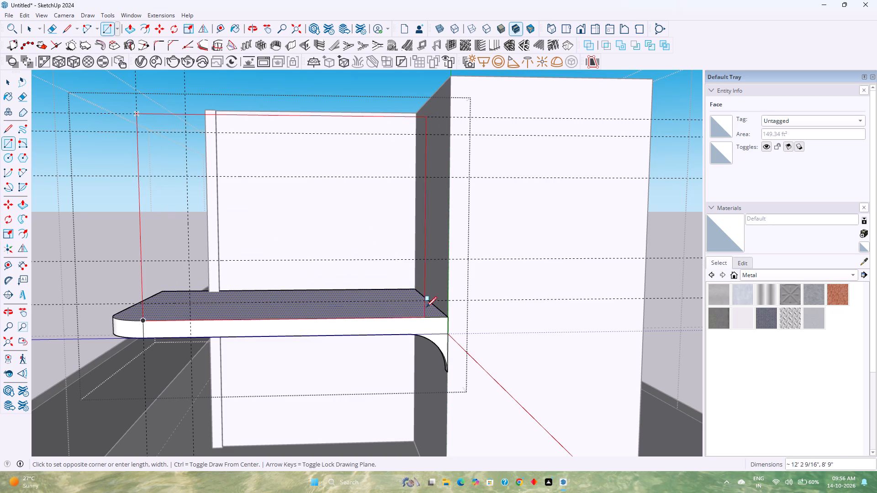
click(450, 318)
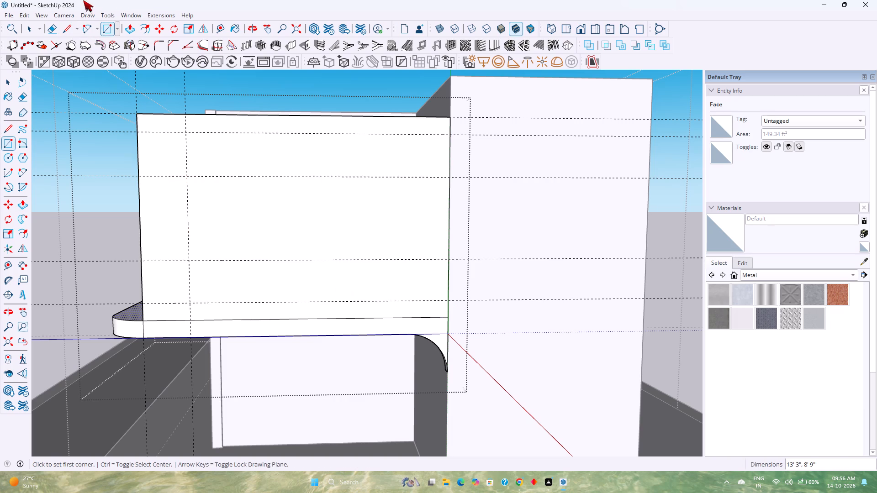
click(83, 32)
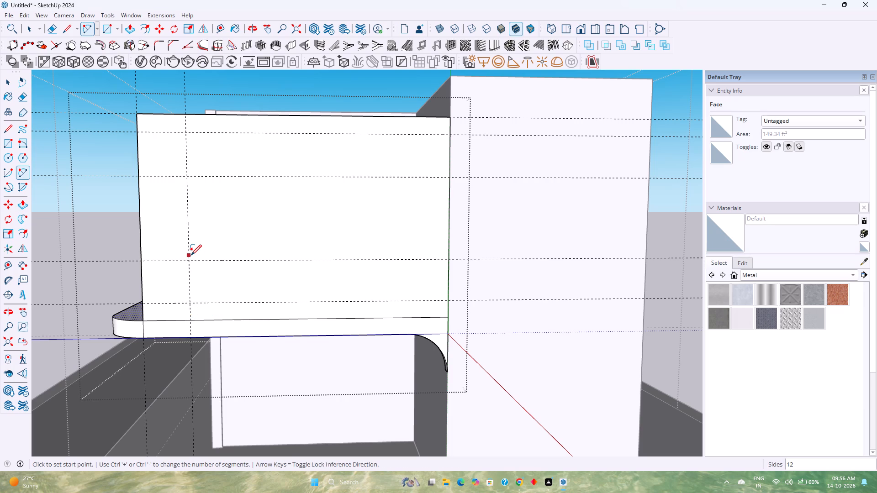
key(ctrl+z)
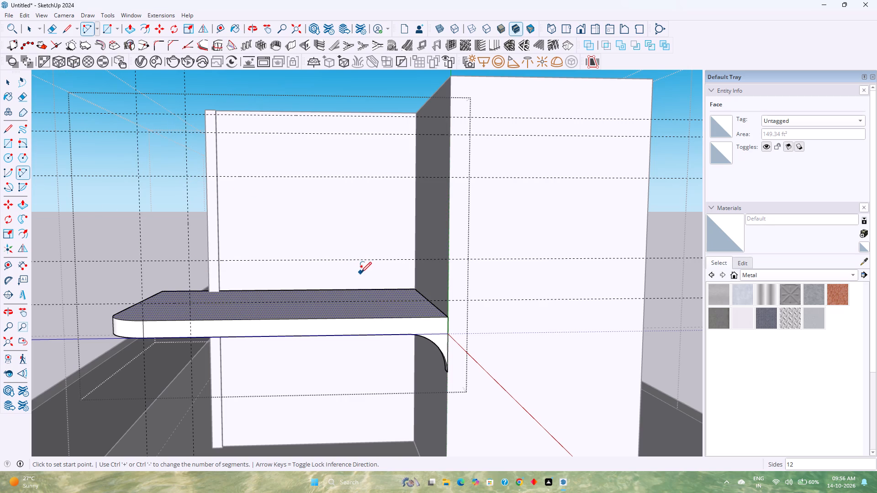
Draw a 7' 3" by 11' 3" upright rectangle above the slab, from the inner guides' intersection to the house mass's corner edge.
click(104, 32)
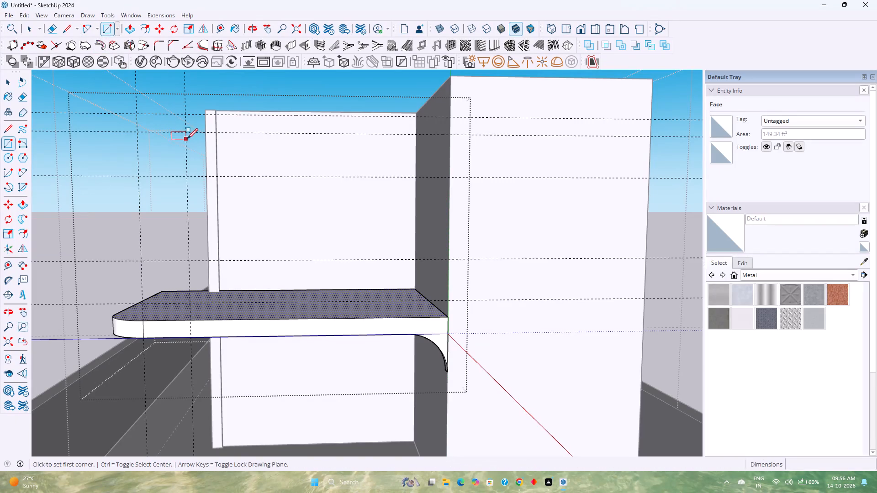
click(185, 131)
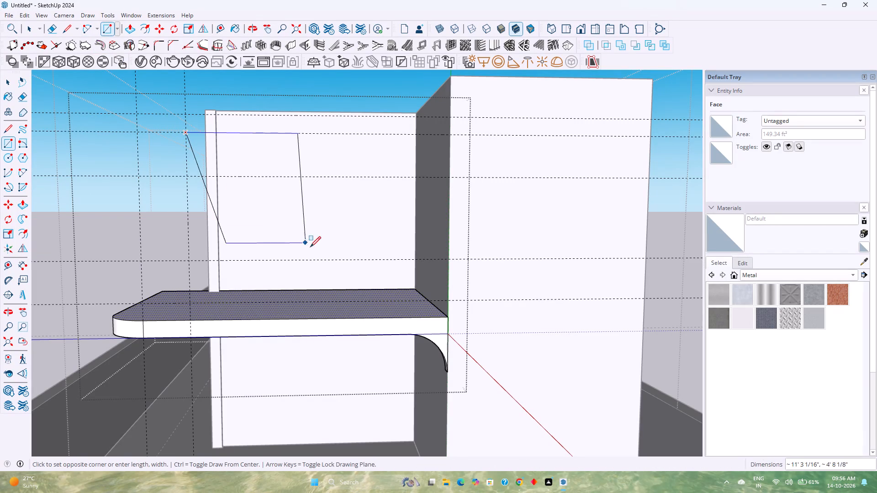
click(452, 300)
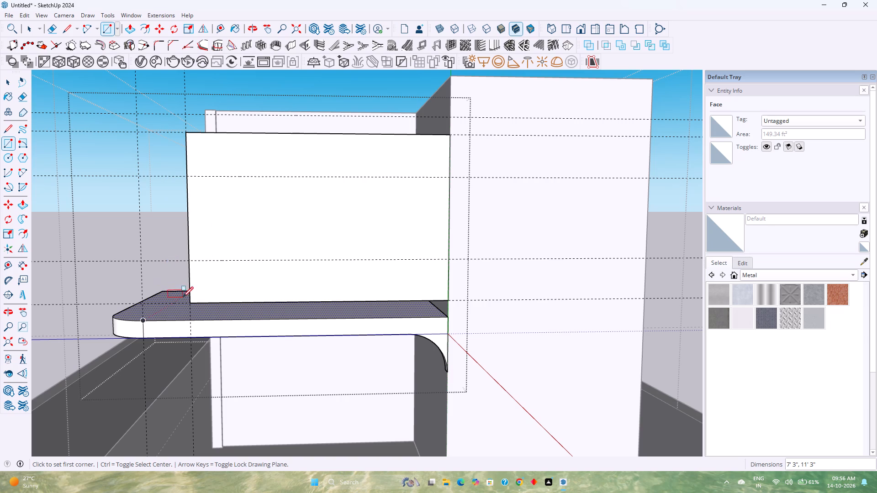
Draw an arc about 2' 8 9/16" across from the rectangle's lower outer corner to the outer vertical guide at the lower 1'10" guide.
click(94, 33)
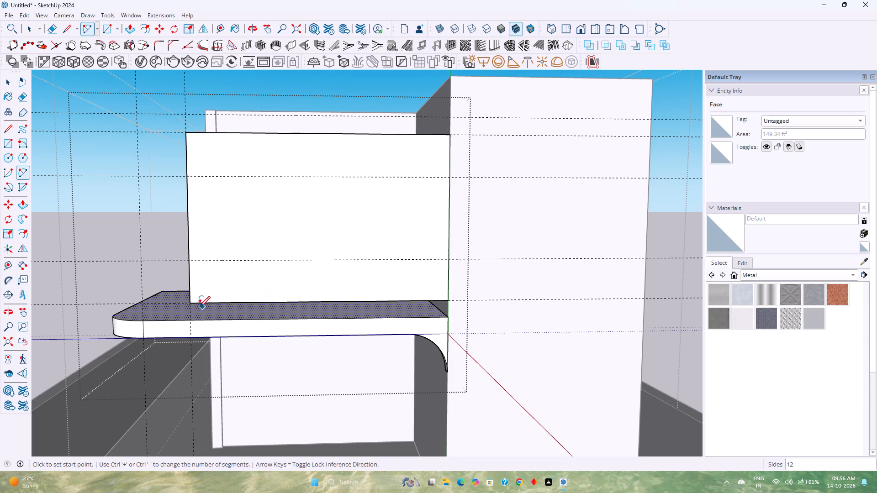
click(194, 303)
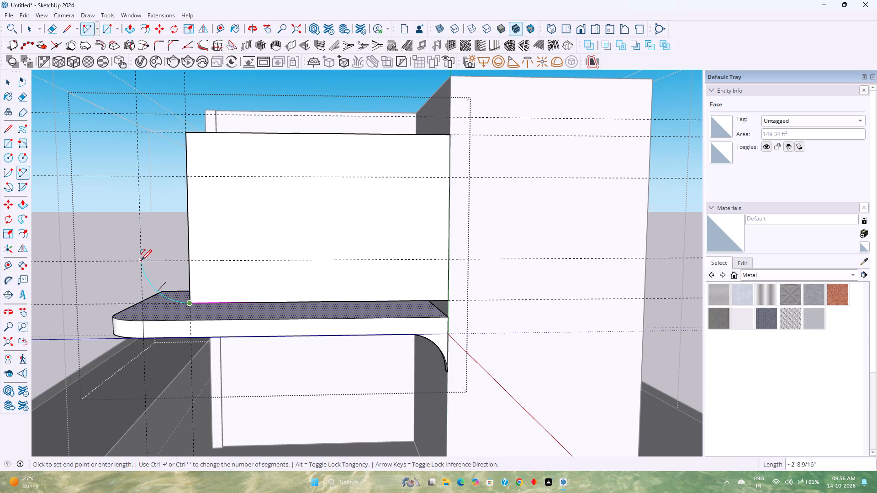
click(141, 260)
click(141, 260)
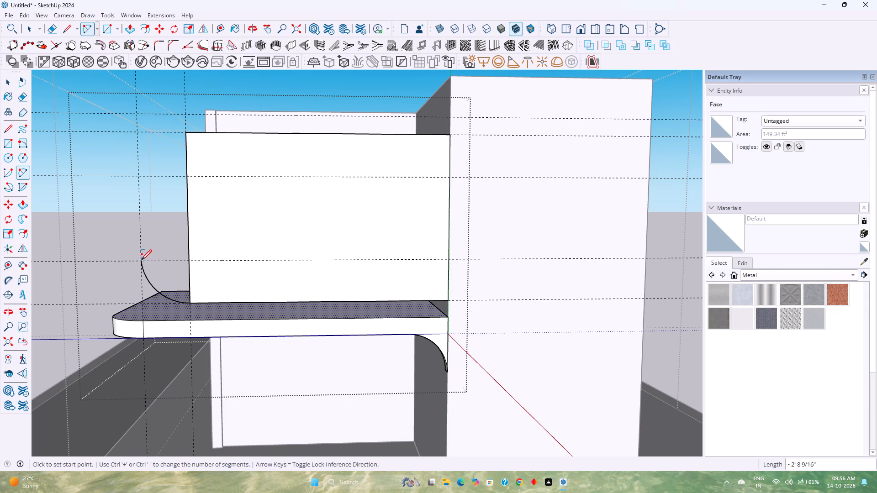
Draw an arc about 2' 8 9/16" across from the rectangle's upper outer corner to the outer vertical guide at the upper 1'10" guide.
click(185, 133)
click(136, 178)
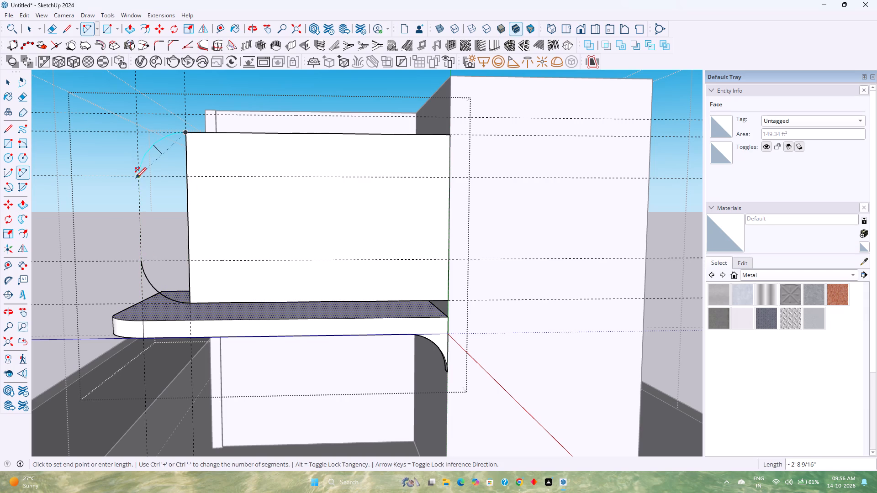
click(136, 178)
Join the two arcs' outer ends with a 3' 7" vertical line and delete the rectangle's former outer edge between them.
key(l)
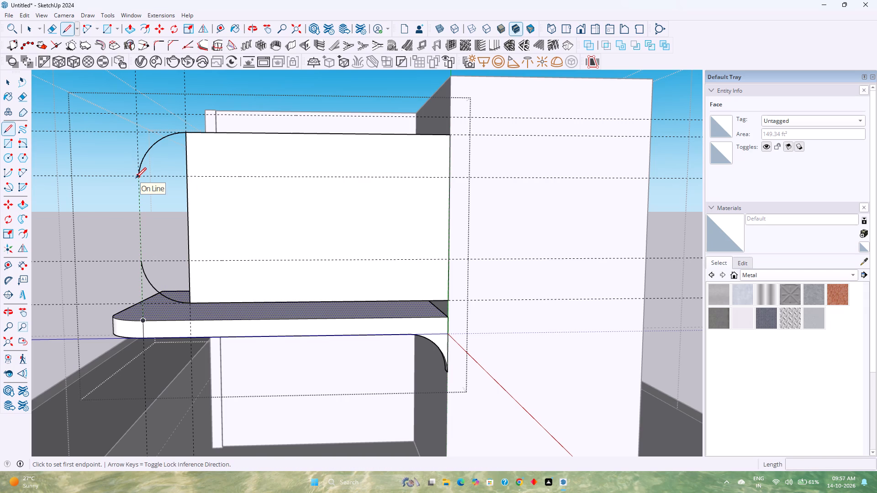
click(139, 175)
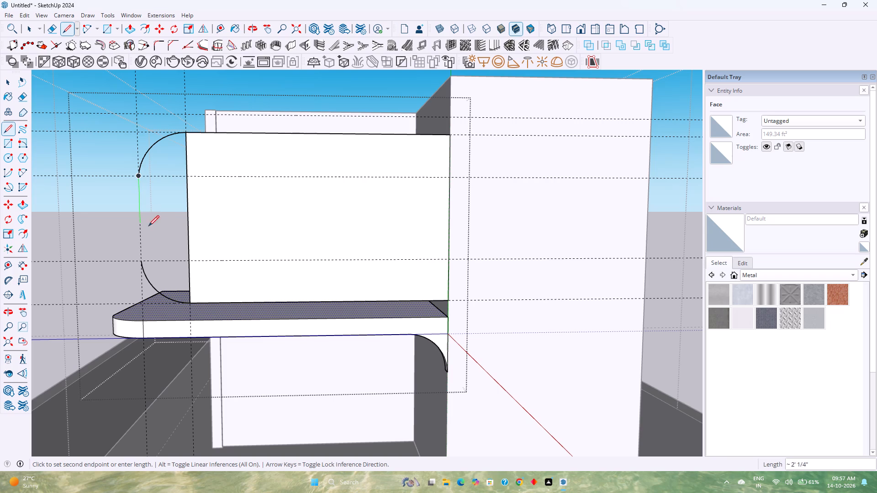
click(141, 262)
key(space)
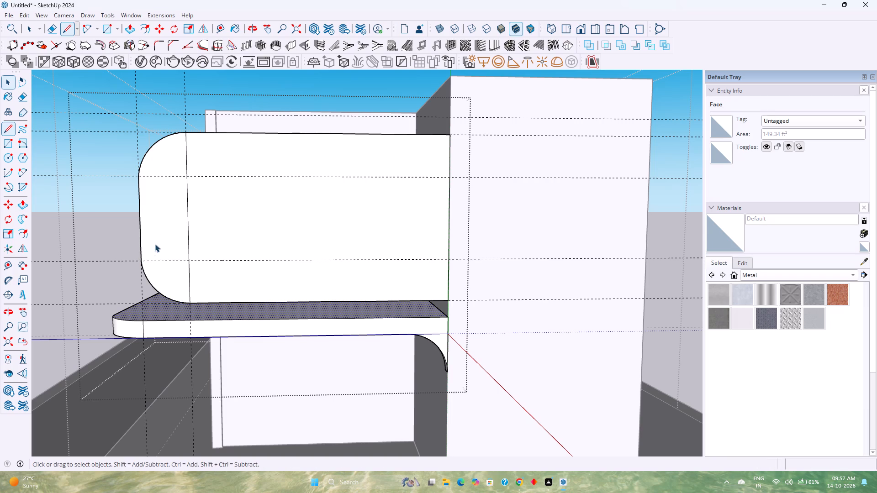
click(188, 216)
key(Delete)
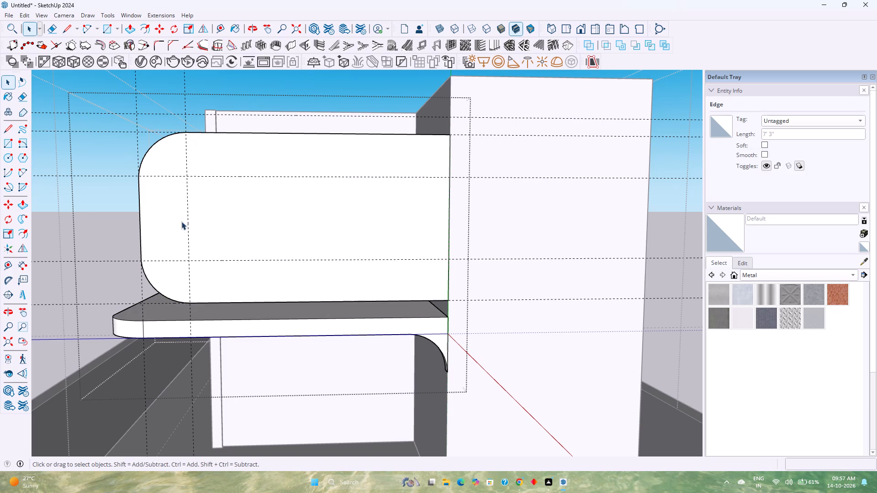
Set the panel's upper and lower corner arcs to 150 segments each.
click(140, 218)
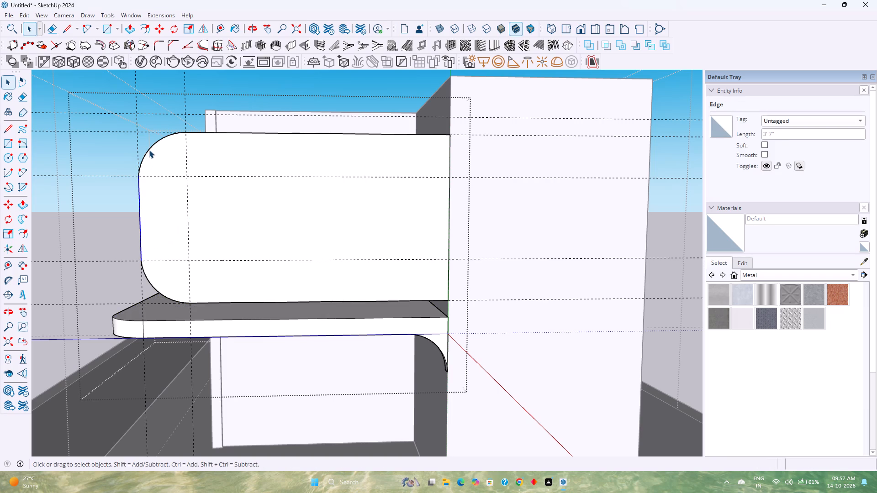
click(149, 150)
double_click(784, 144)
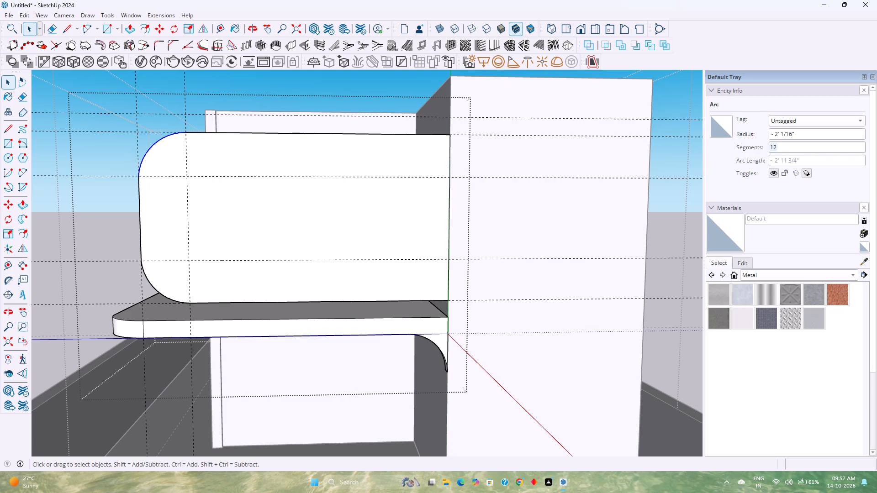
text(18)
key(BackSpace)
text(50)
key(Return)
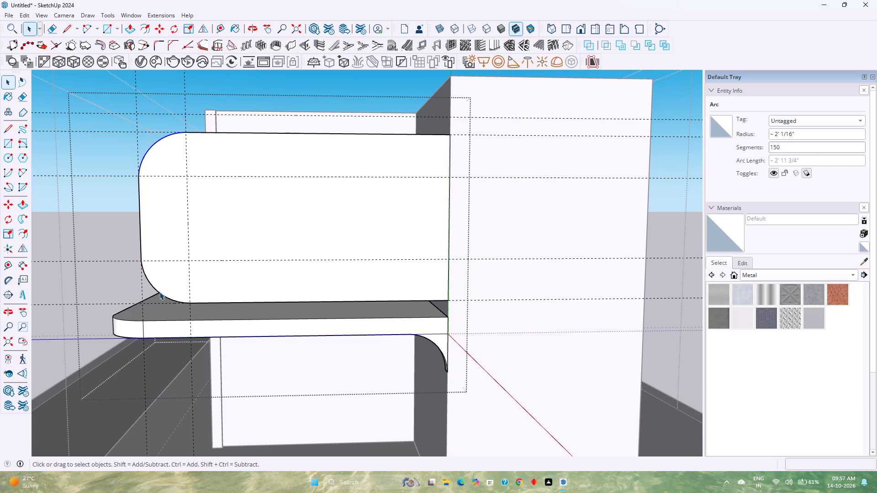
click(159, 292)
double_click(782, 145)
text(150)
key(Return)
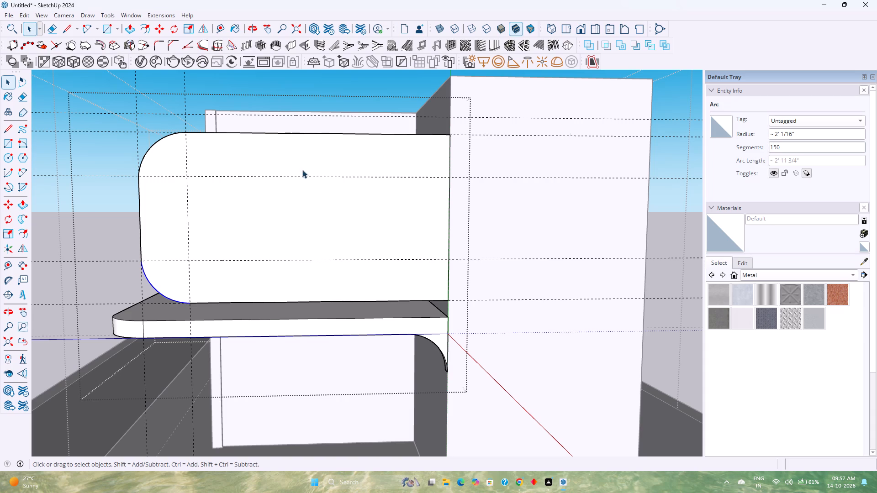
Offset the panel's bottom, outer and top edges with both corner arcs 9" outward, leaving out the house-side edge.
double_click(248, 207)
click(286, 246)
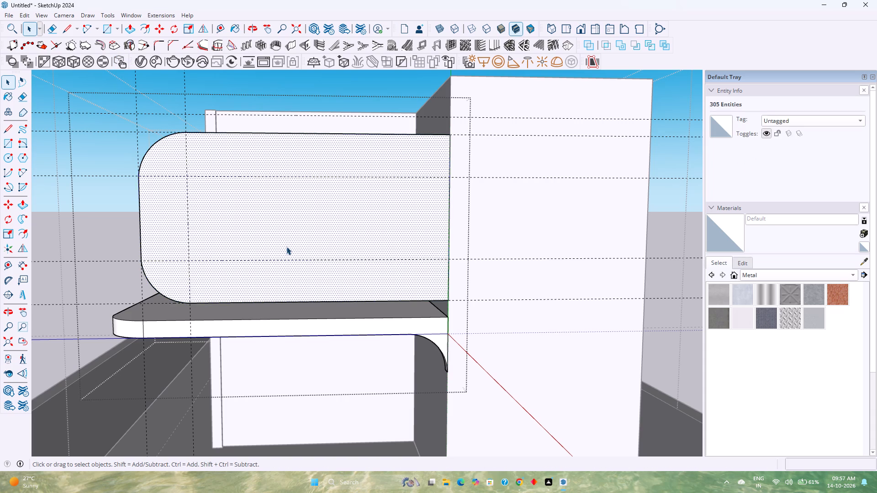
click(218, 303)
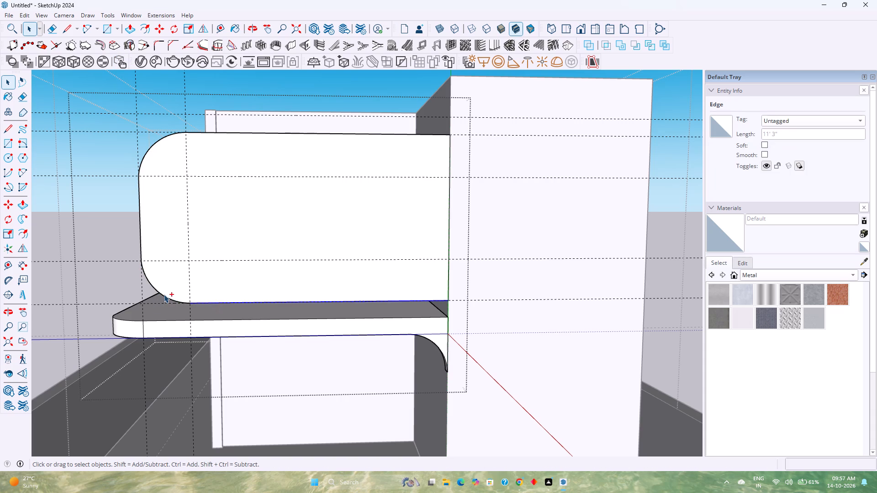
ctrl+click(160, 294)
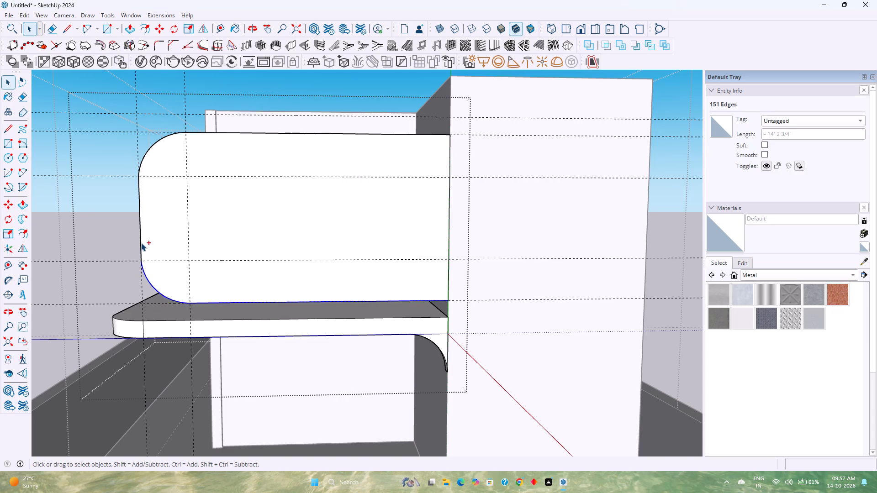
ctrl+click(140, 242)
ctrl+click(149, 147)
ctrl+click(235, 132)
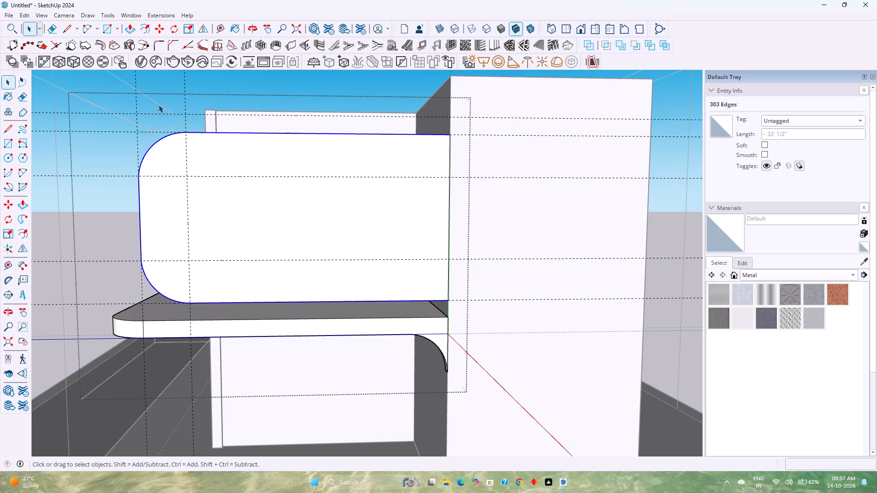
click(146, 27)
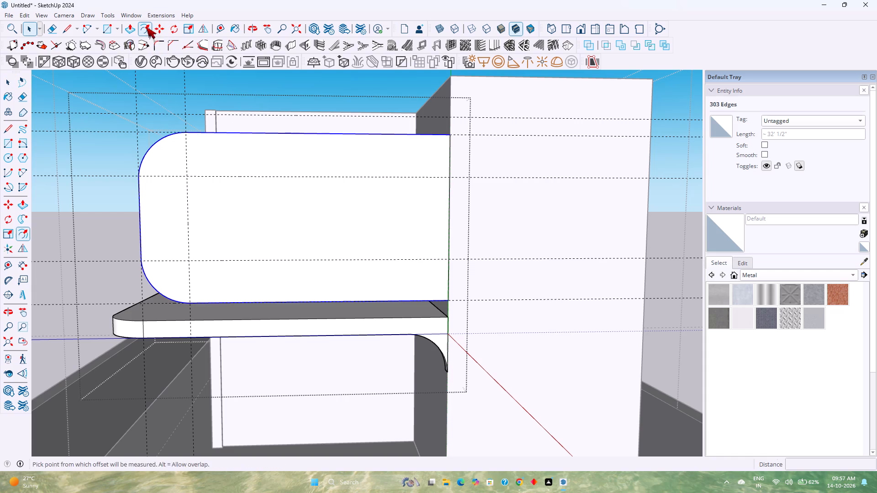
click(248, 301)
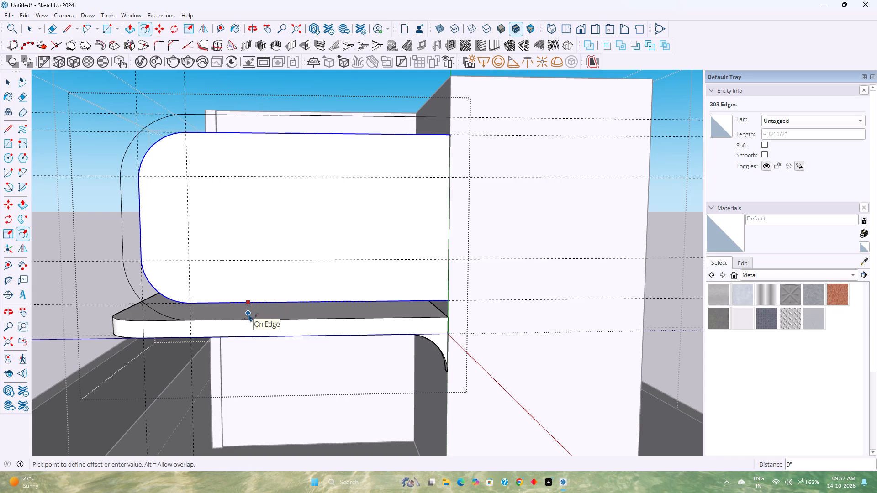
click(248, 314)
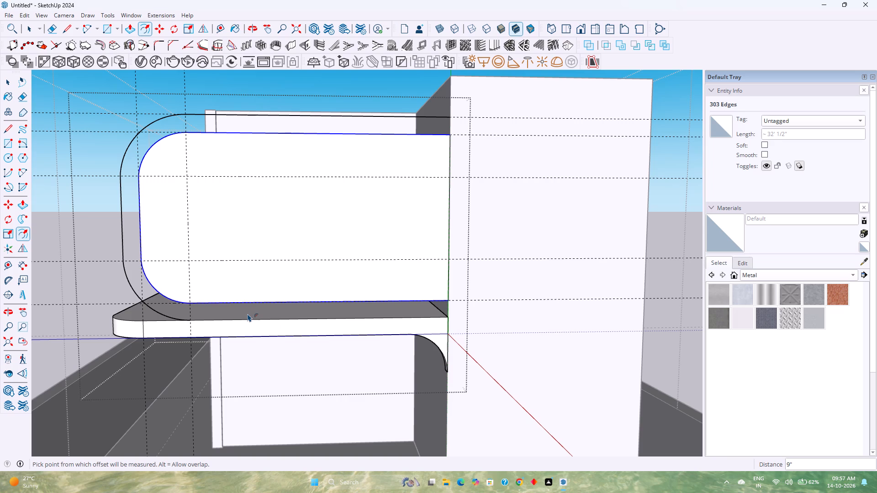
Draw a vertical line along the house corner joining the upper and lower ends of the offset outline.
click(67, 35)
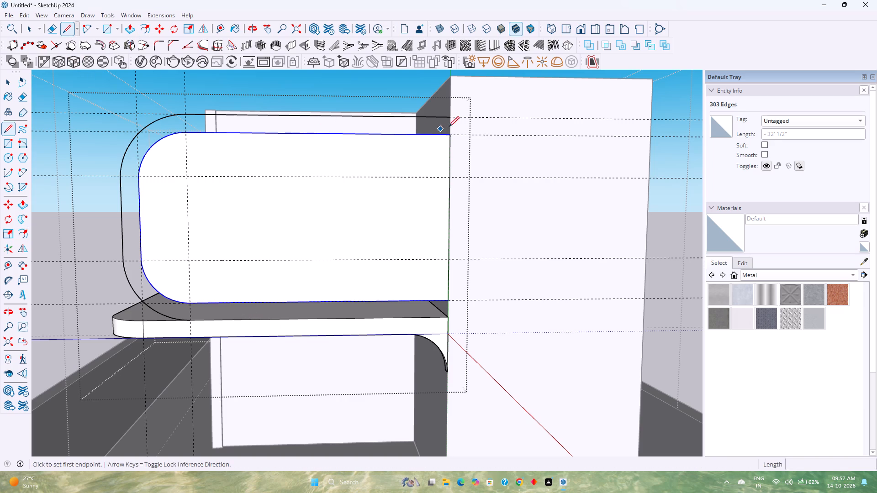
click(452, 115)
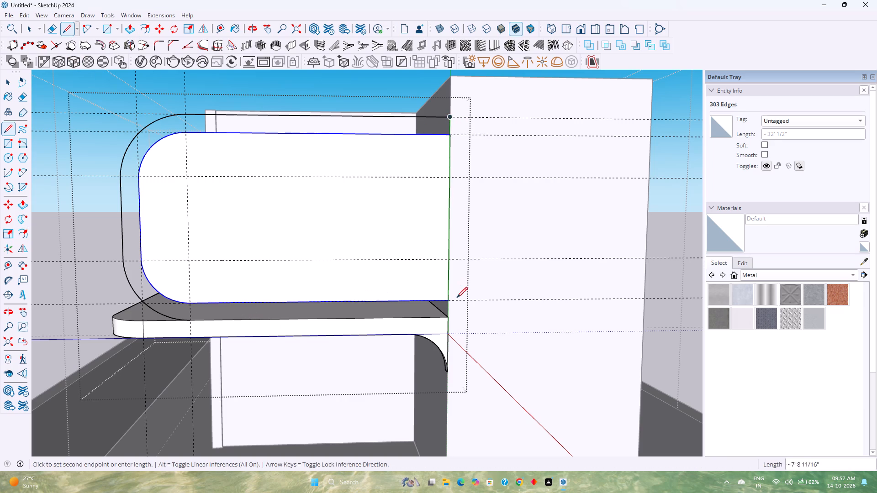
click(450, 315)
key(space)
Delete the inner panel face while keeping its boundary edges, so only the 9" rounded frame band is left.
click(276, 227)
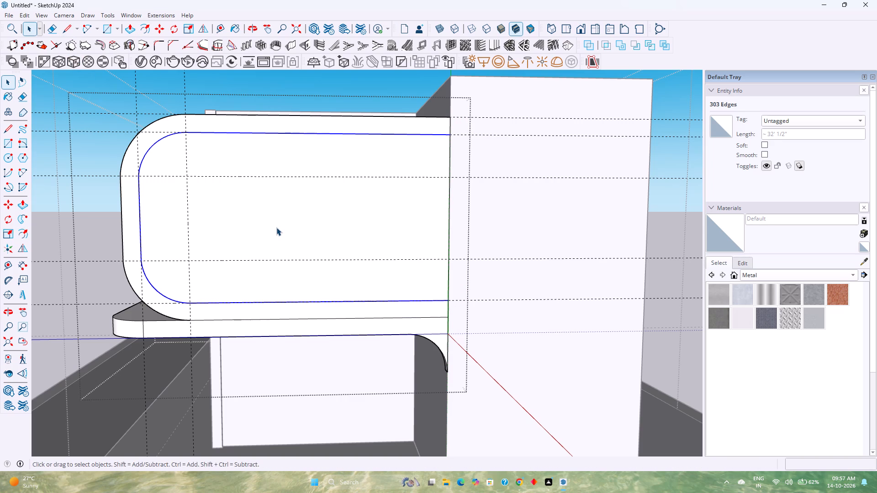
click(276, 227)
key(Delete)
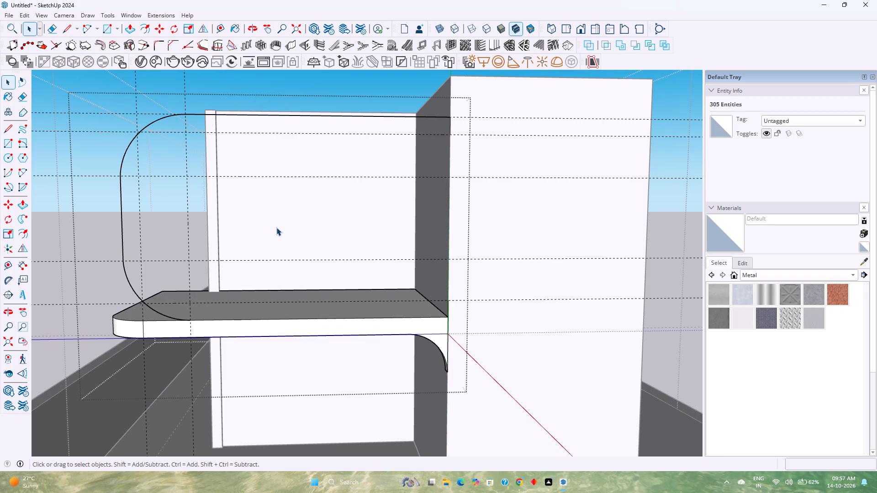
key(ctrl+z)
click(276, 227)
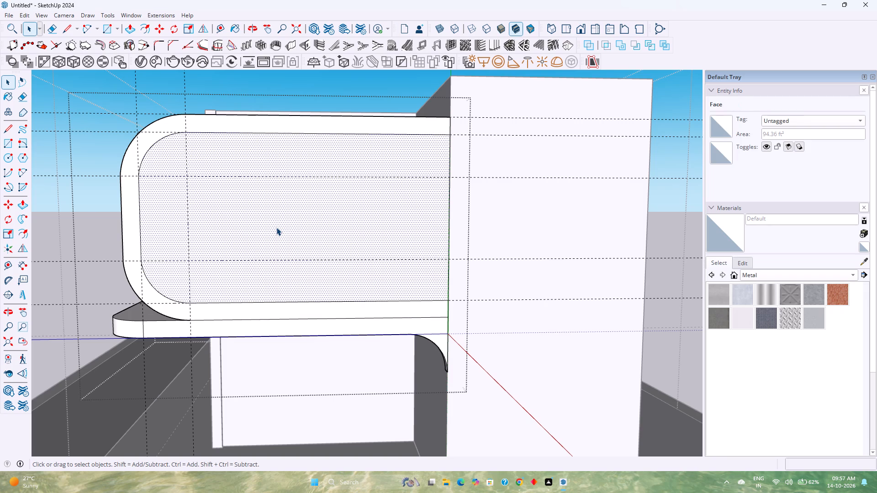
key(Delete)
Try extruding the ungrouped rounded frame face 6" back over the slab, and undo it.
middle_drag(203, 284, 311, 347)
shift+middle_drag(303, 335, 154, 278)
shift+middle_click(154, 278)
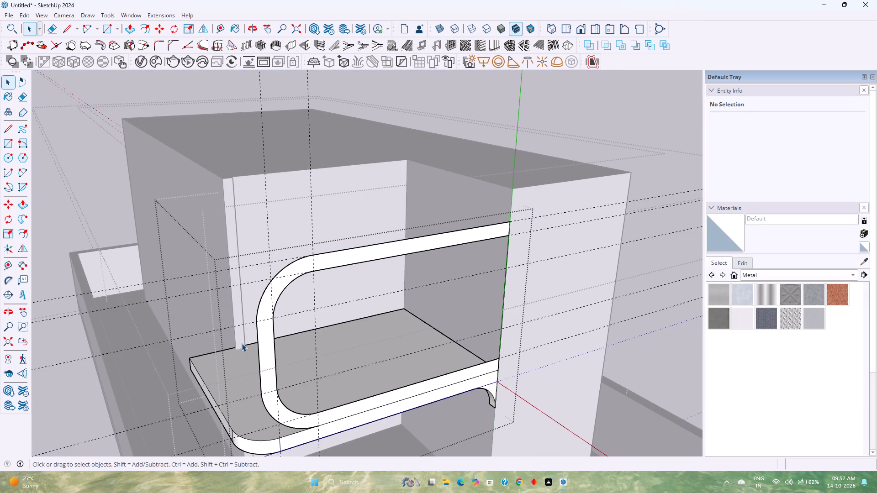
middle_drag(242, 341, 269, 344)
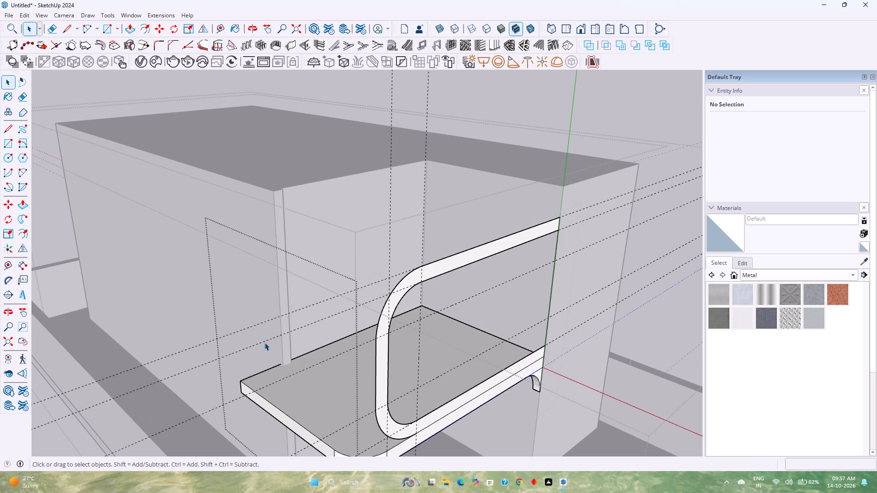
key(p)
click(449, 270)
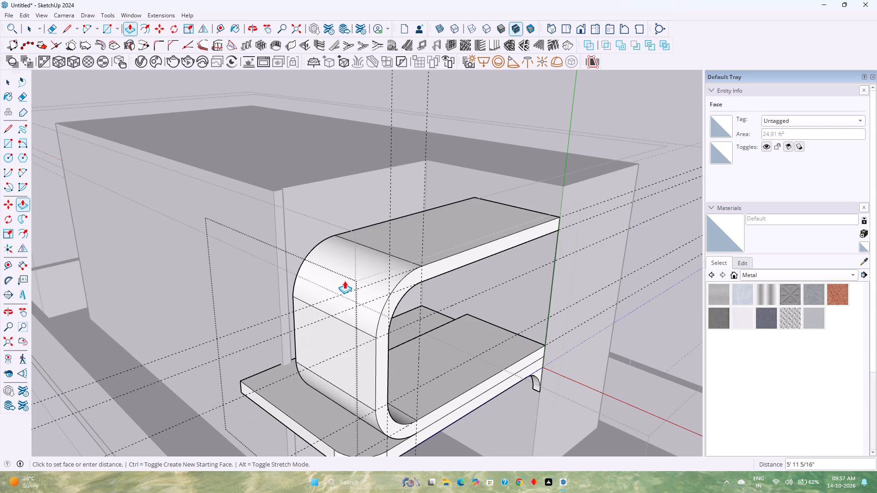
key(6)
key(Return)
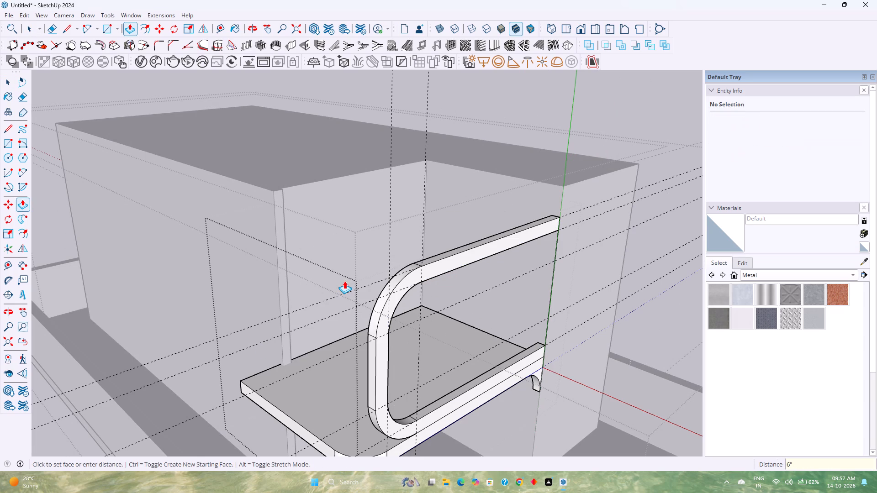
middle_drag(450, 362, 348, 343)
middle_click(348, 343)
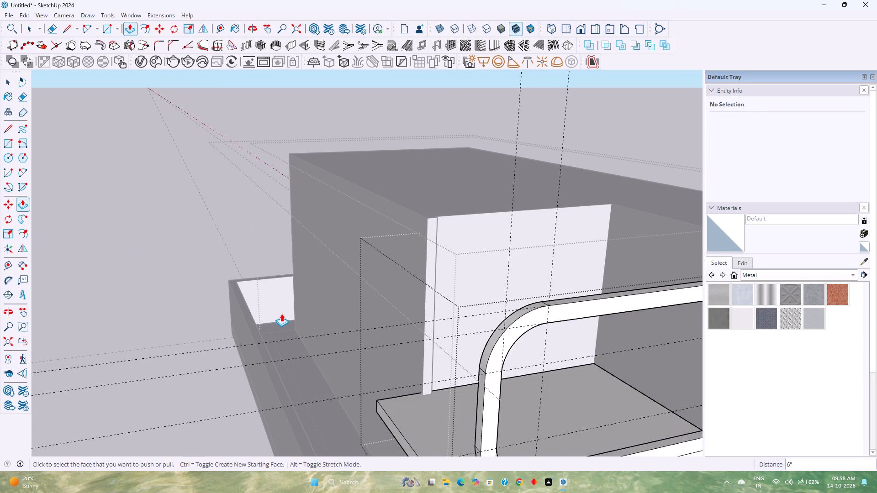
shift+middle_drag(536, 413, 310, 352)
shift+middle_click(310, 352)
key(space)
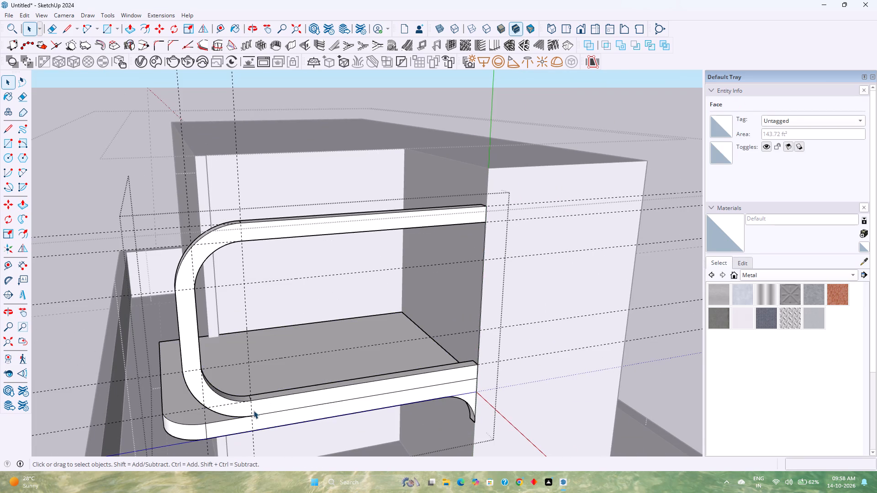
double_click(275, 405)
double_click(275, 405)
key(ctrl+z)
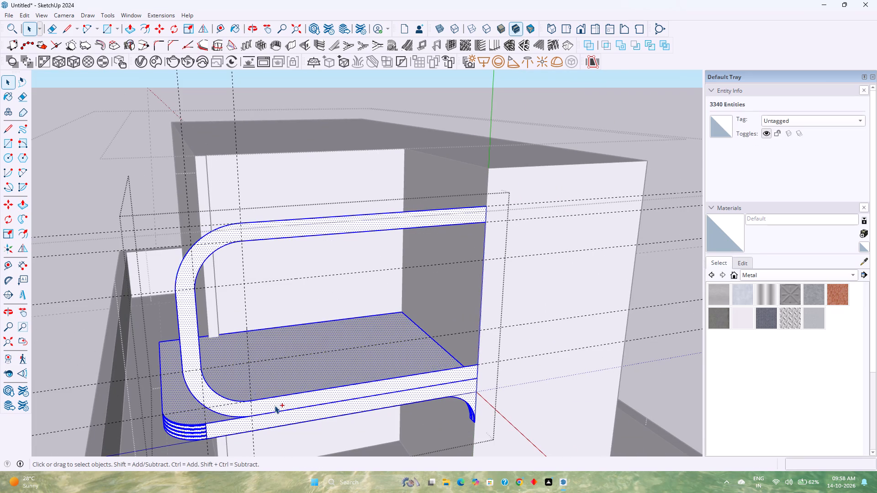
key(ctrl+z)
Make a group from the rounded frame's face and its bounding edges.
double_click(275, 405)
right_click(275, 405)
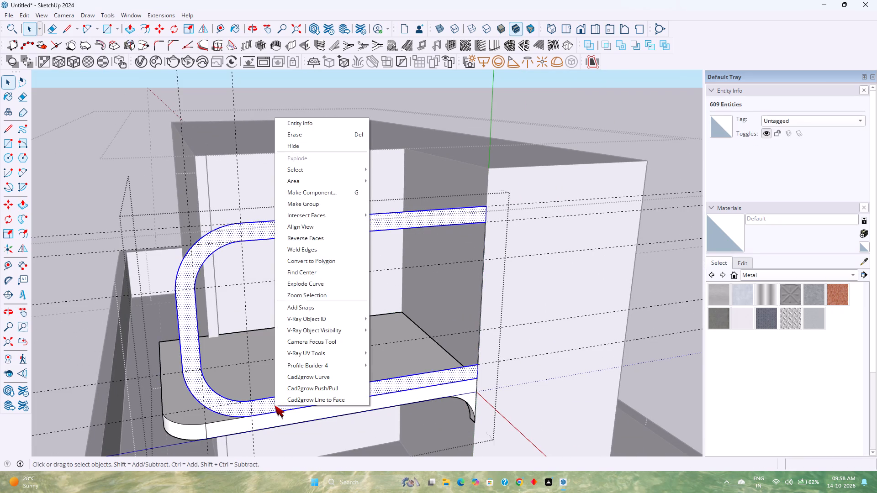
click(317, 200)
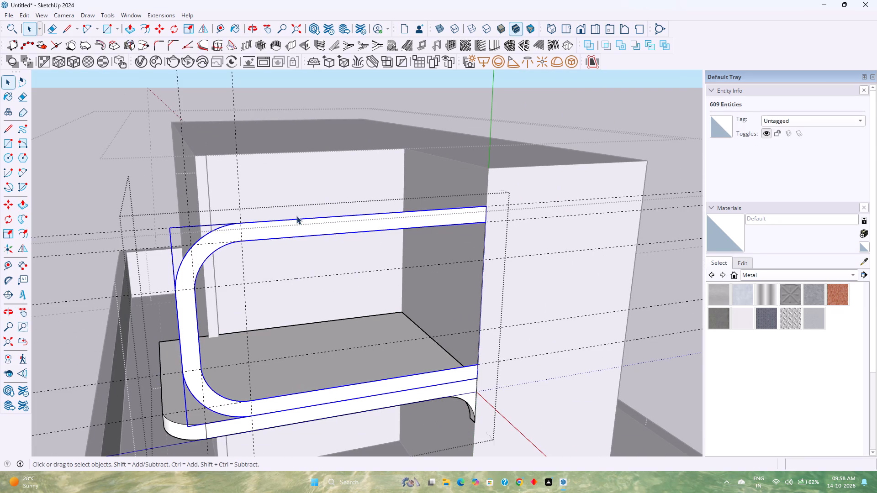
Extrude the frame face 6" inside its group.
double_click(297, 229)
key(p)
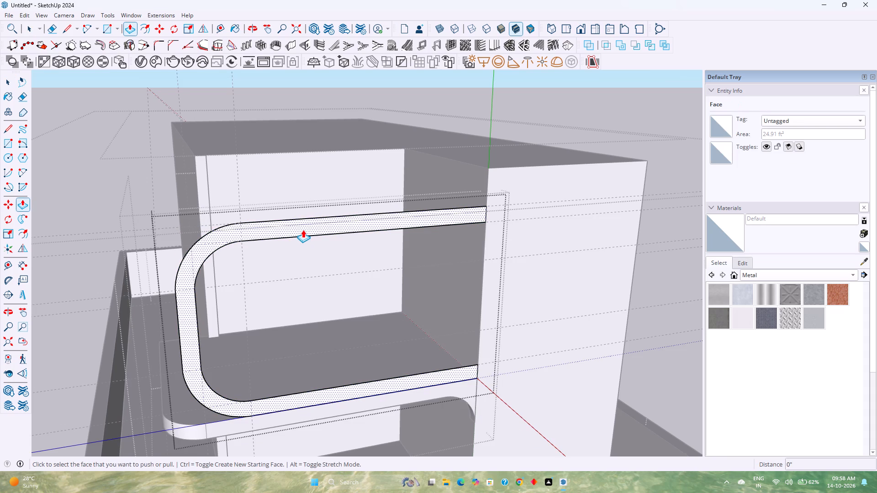
click(303, 230)
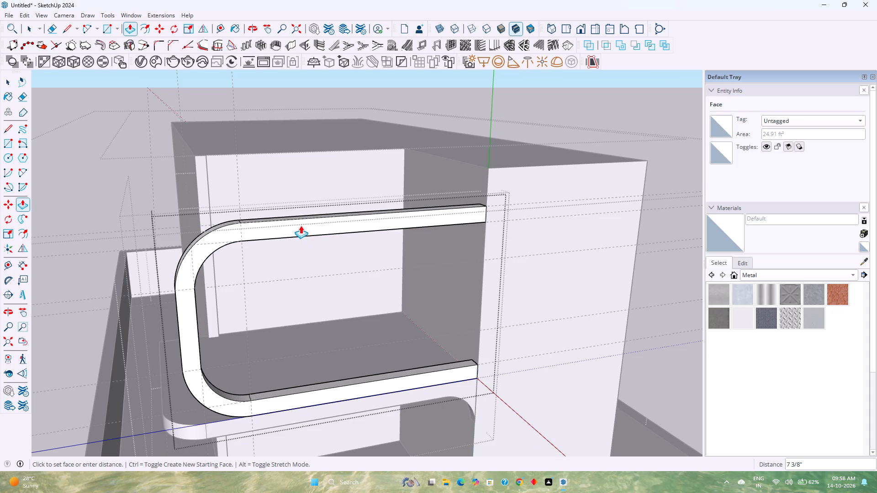
key(6)
key(Return)
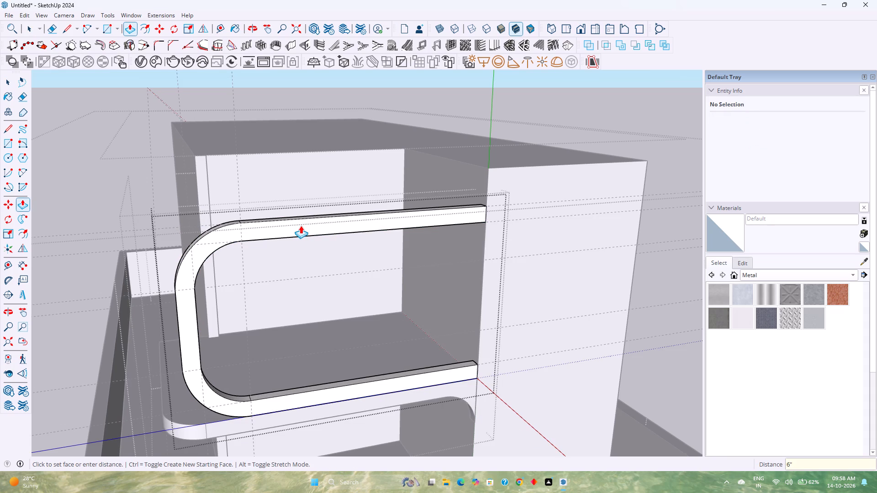
Close the extruded frame group and delete all the dashed guide lines in the model.
key(space)
scroll(367, 316, down, 3)
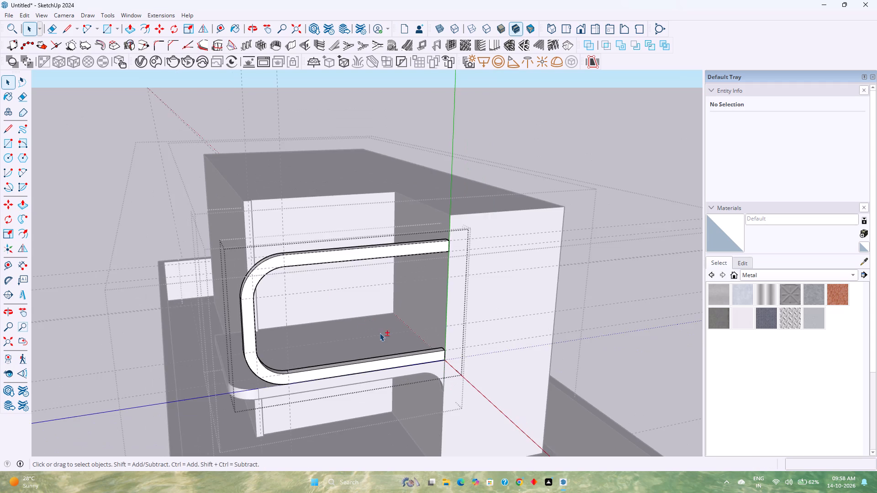
shift+middle_drag(380, 333, 389, 354)
middle_drag(375, 388, 346, 343)
middle_click(346, 343)
click(163, 138)
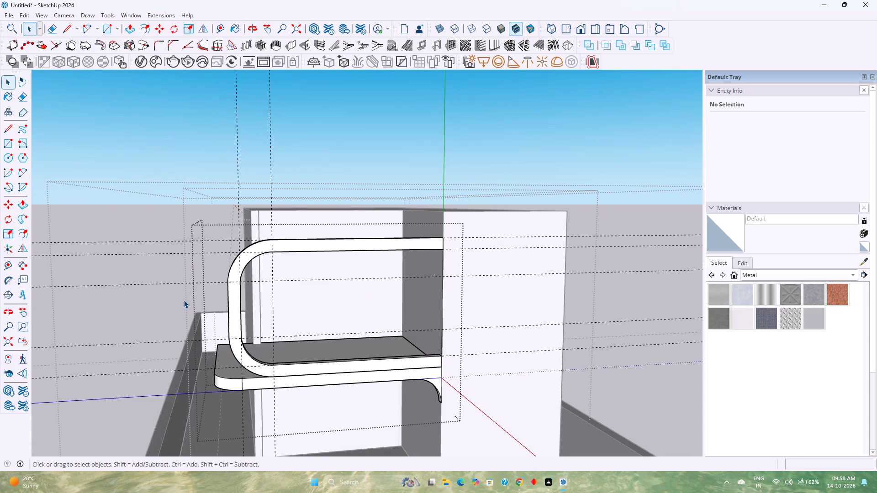
click(20, 13)
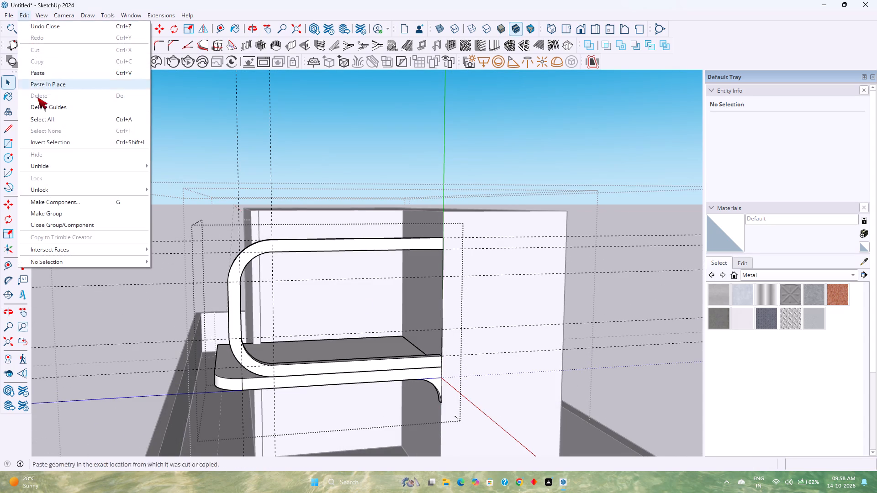
click(75, 102)
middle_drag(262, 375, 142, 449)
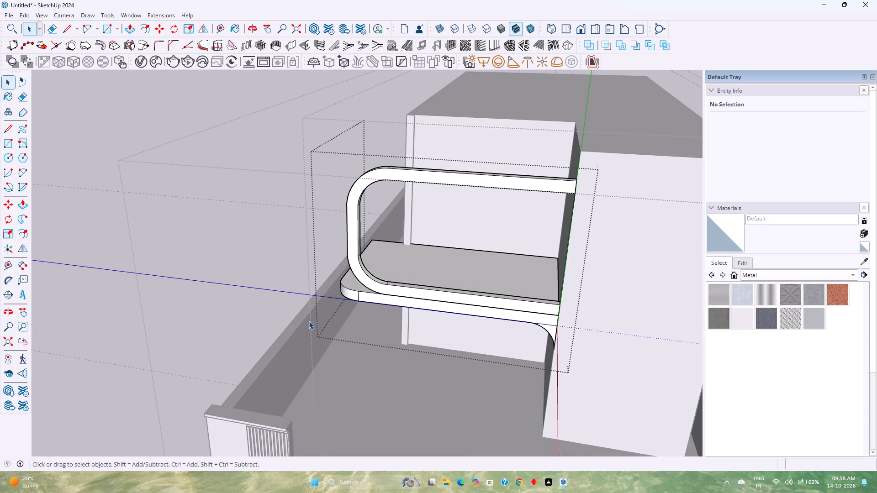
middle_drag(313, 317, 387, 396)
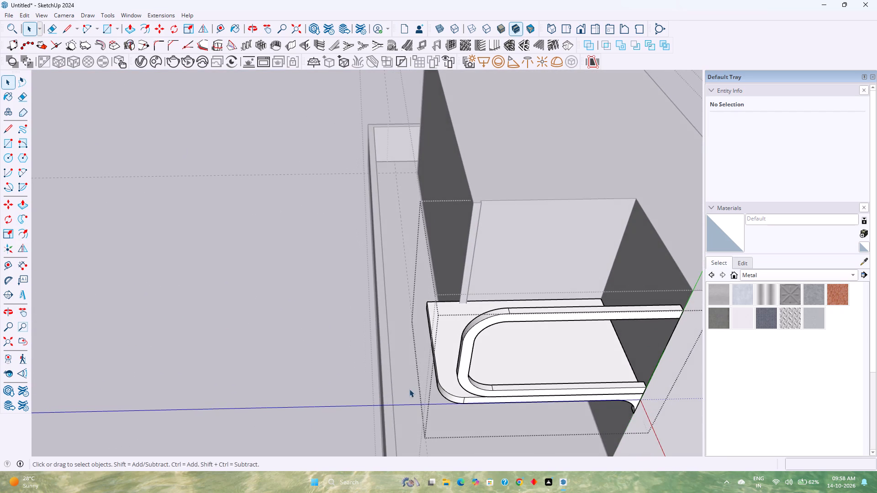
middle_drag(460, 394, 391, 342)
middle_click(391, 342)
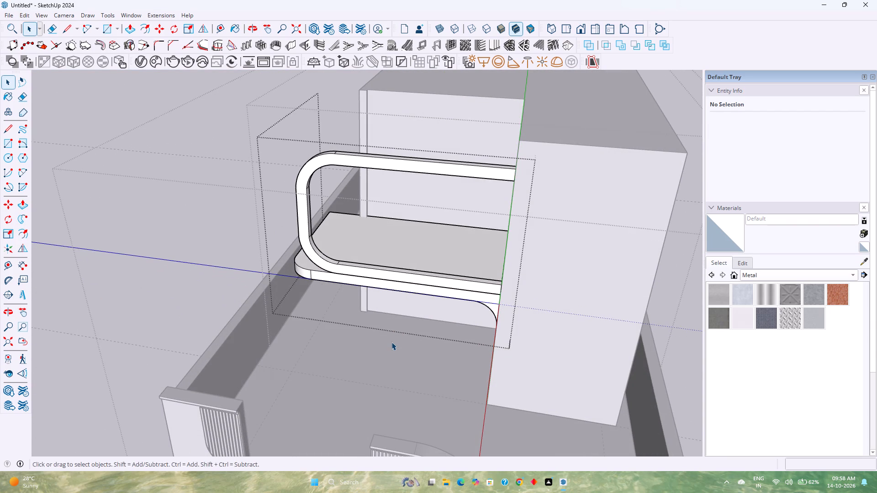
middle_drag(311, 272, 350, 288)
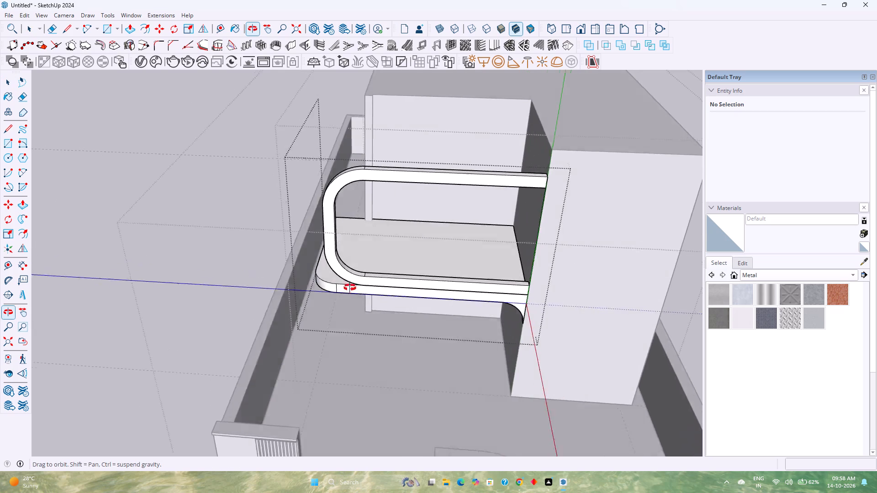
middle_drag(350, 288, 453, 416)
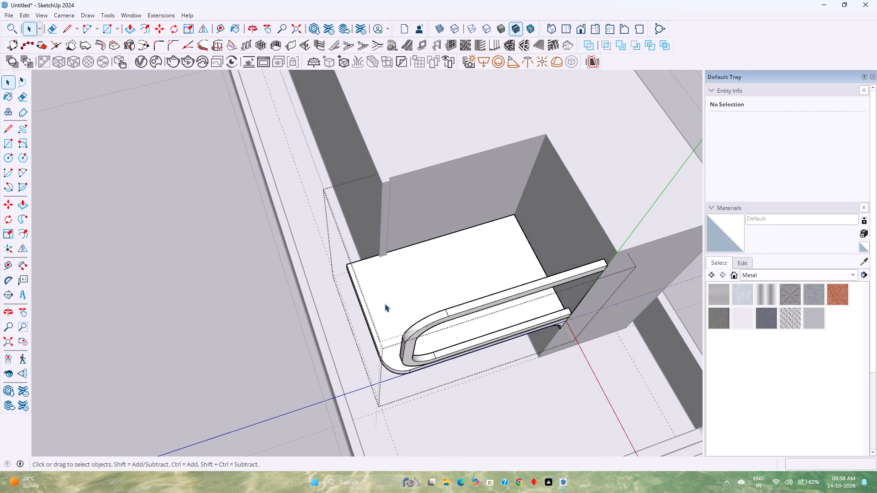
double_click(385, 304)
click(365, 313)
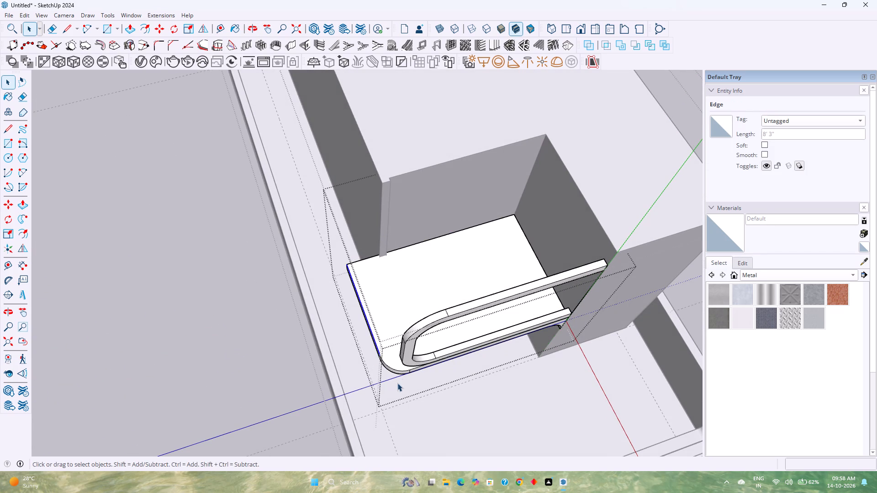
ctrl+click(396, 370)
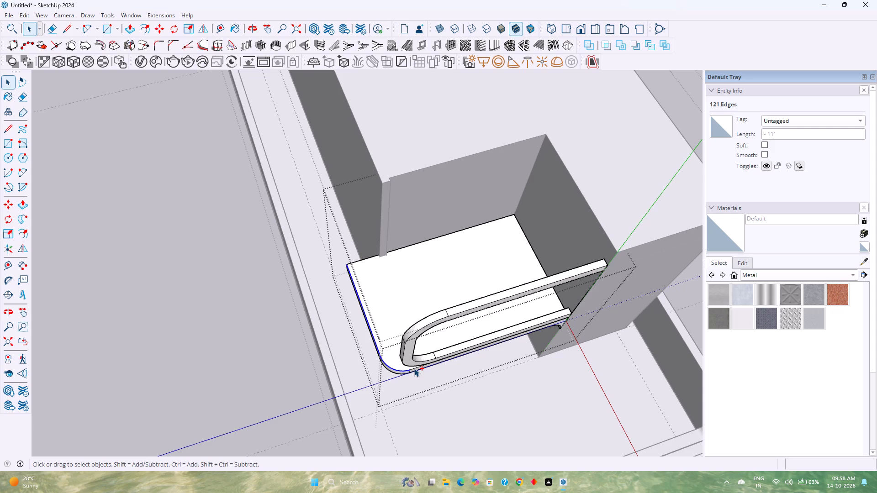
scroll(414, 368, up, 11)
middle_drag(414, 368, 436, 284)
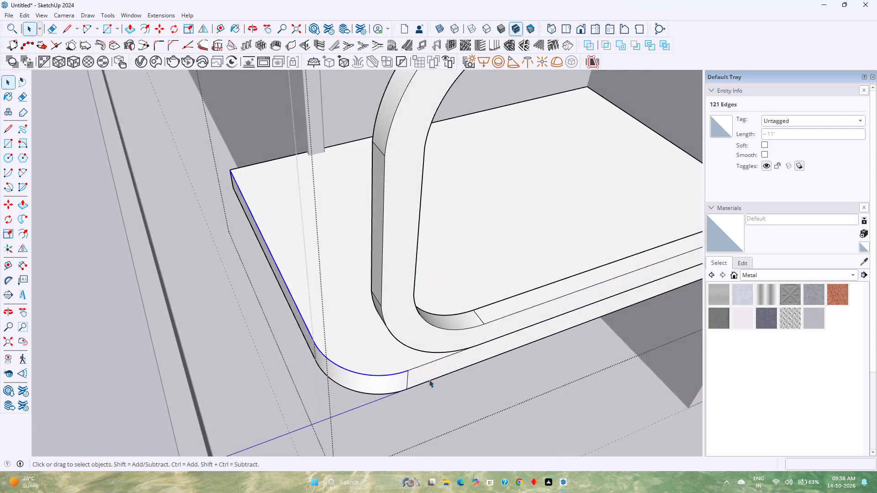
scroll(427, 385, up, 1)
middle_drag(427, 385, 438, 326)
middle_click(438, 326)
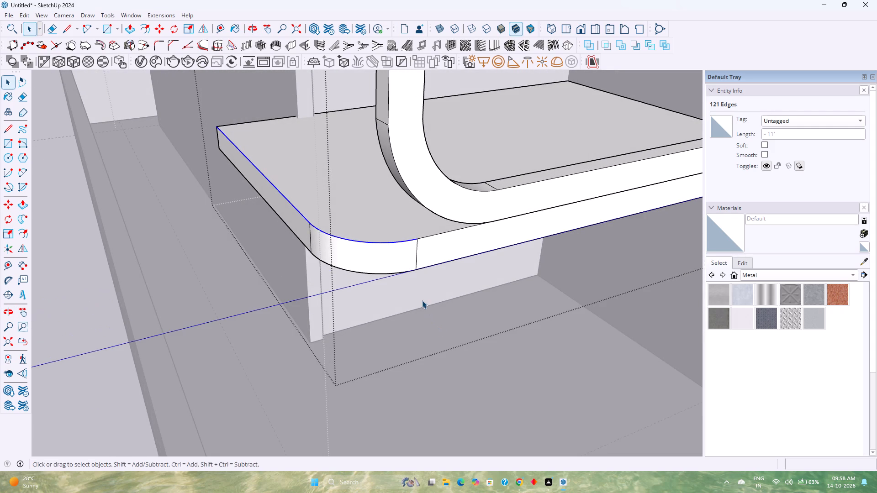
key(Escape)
Offset the slab's top front, rounded-corner and outer side edges 6" inward on its top face.
double_click(435, 236)
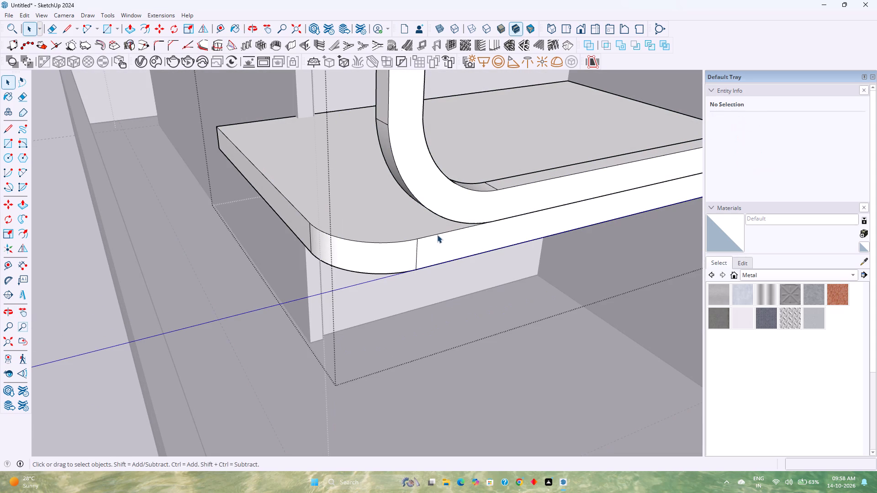
click(438, 234)
ctrl+click(388, 243)
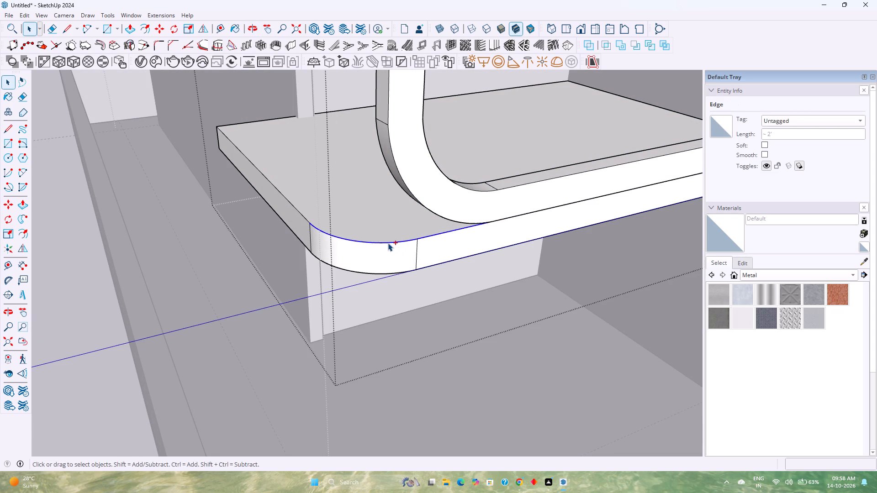
ctrl+click(298, 211)
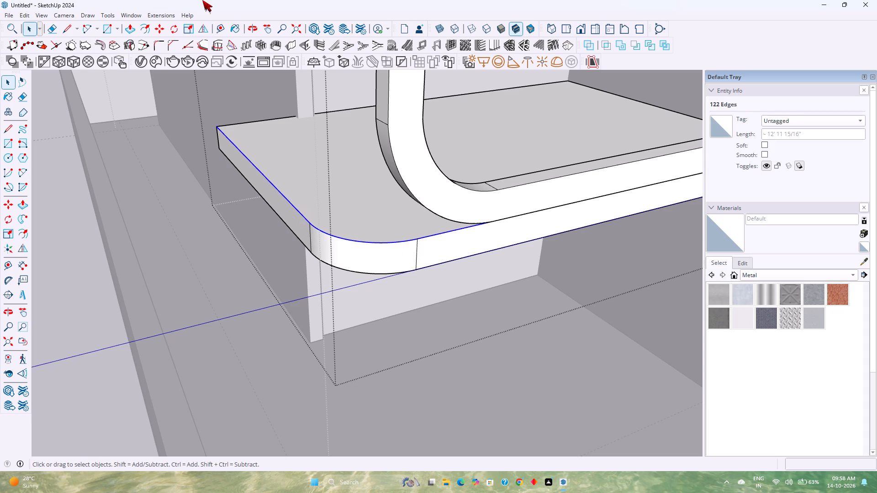
click(149, 31)
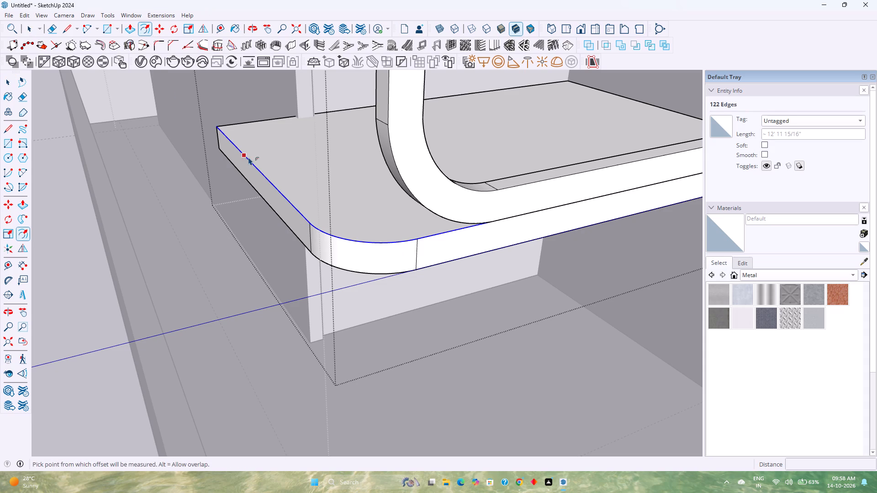
click(281, 191)
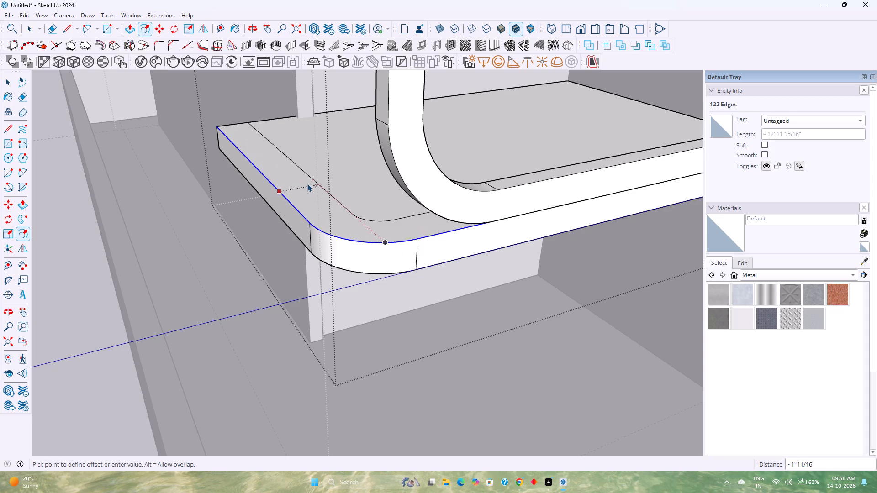
key(6)
key(Return)
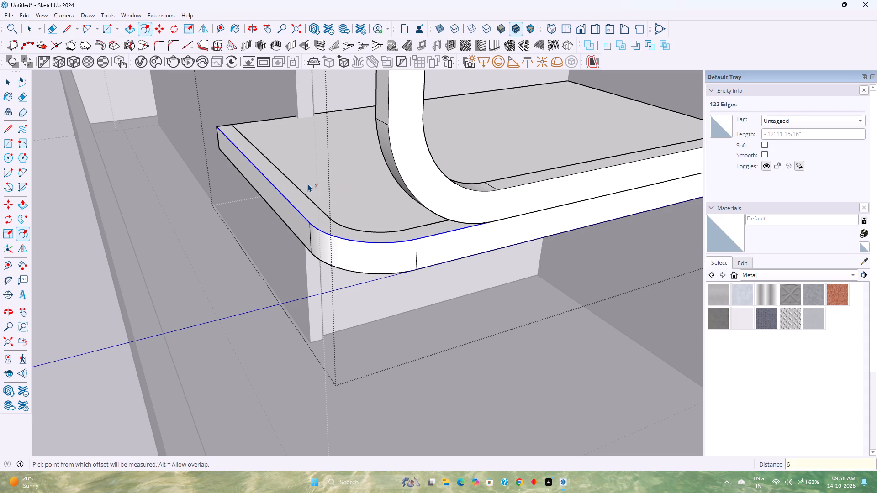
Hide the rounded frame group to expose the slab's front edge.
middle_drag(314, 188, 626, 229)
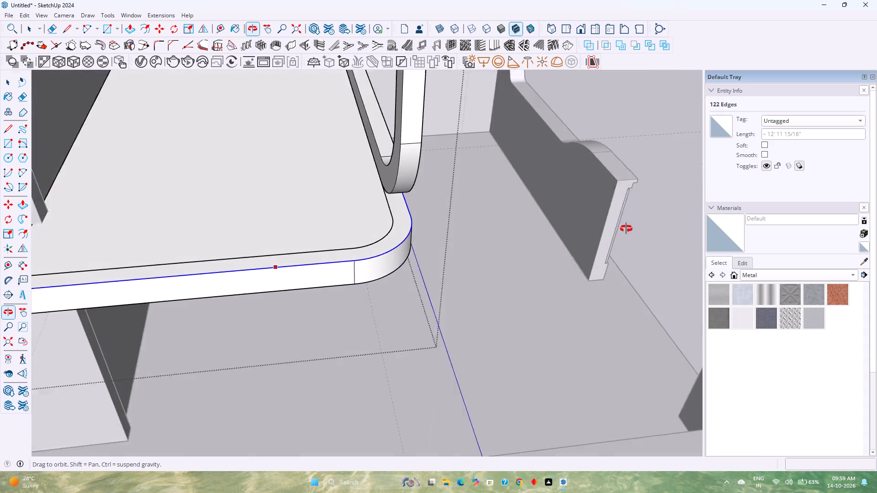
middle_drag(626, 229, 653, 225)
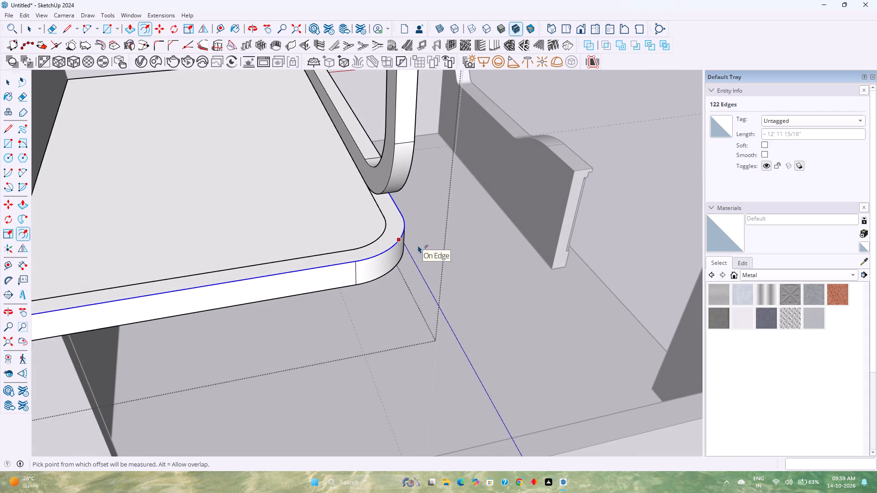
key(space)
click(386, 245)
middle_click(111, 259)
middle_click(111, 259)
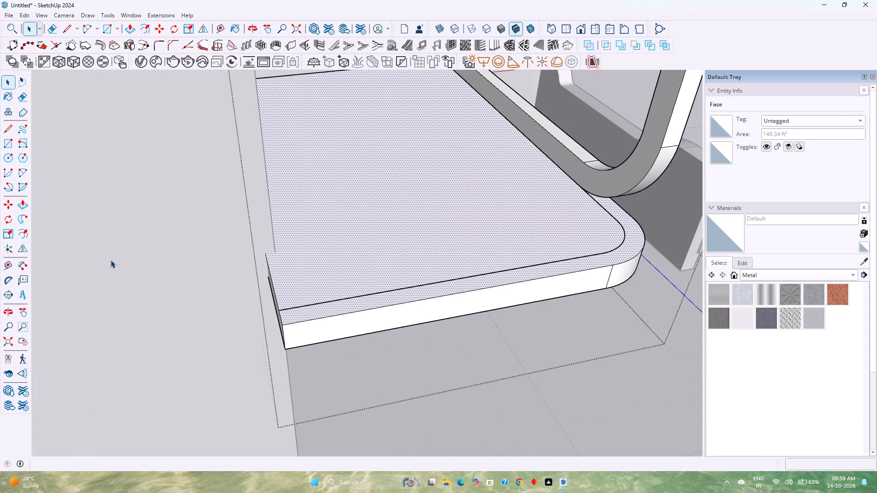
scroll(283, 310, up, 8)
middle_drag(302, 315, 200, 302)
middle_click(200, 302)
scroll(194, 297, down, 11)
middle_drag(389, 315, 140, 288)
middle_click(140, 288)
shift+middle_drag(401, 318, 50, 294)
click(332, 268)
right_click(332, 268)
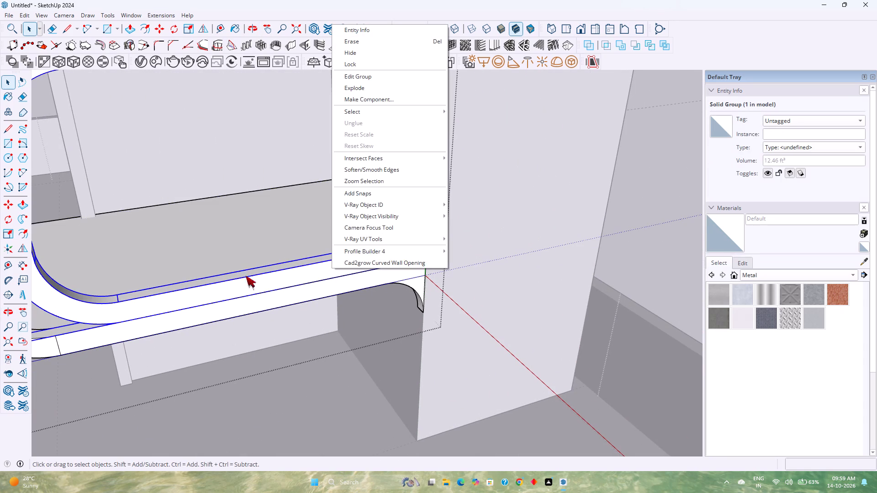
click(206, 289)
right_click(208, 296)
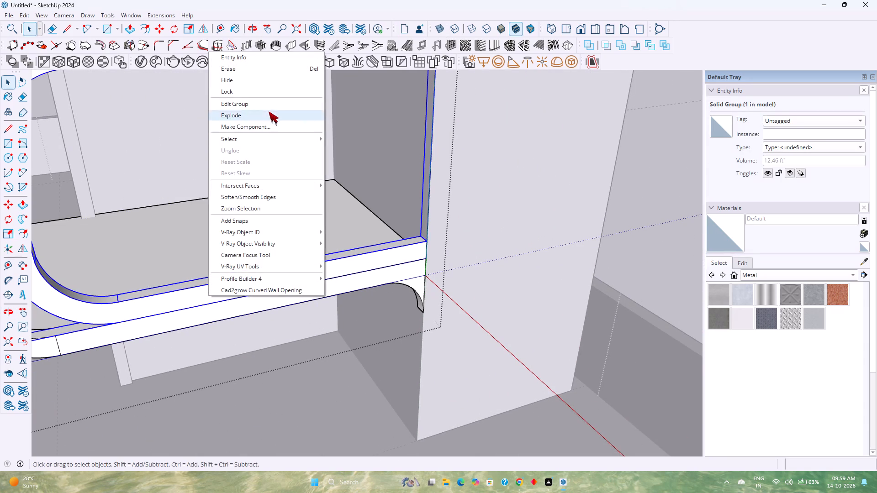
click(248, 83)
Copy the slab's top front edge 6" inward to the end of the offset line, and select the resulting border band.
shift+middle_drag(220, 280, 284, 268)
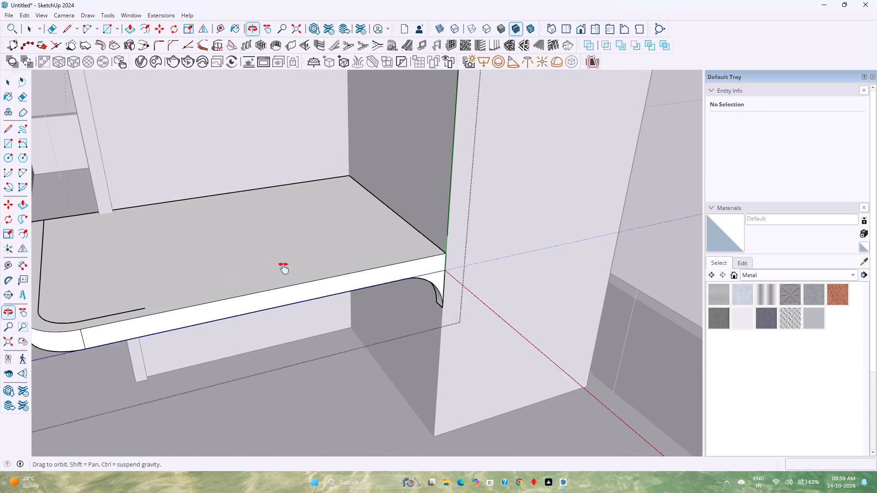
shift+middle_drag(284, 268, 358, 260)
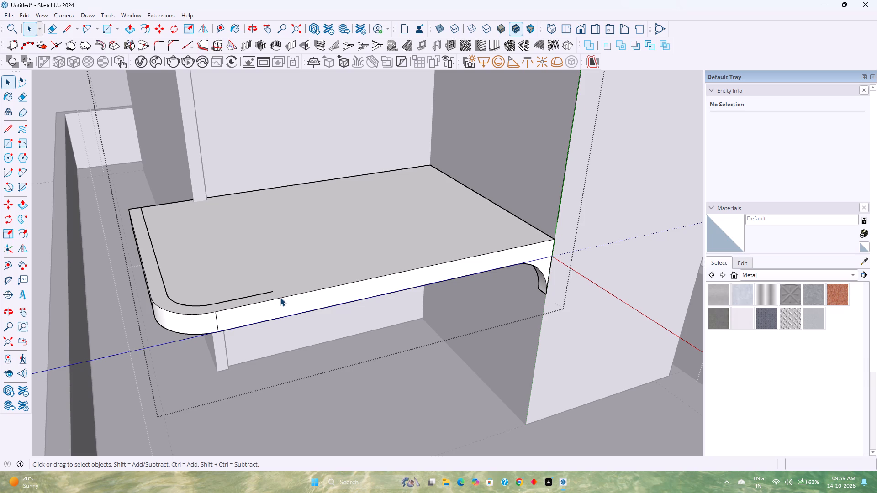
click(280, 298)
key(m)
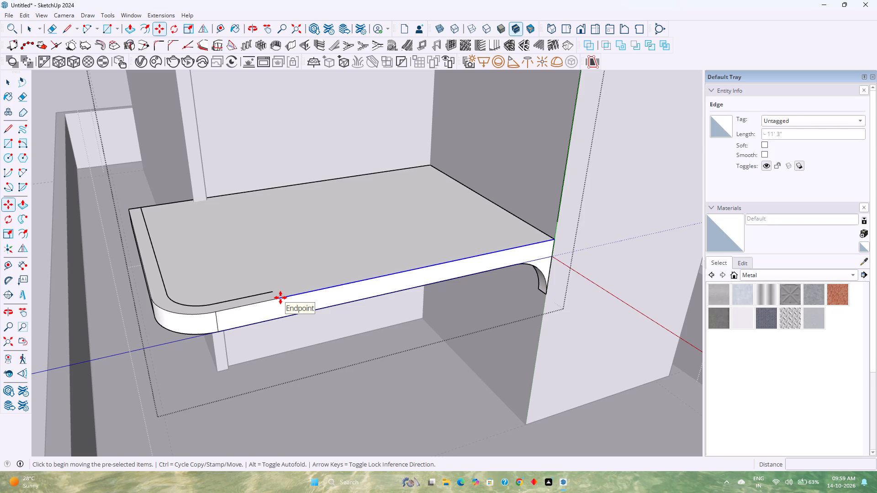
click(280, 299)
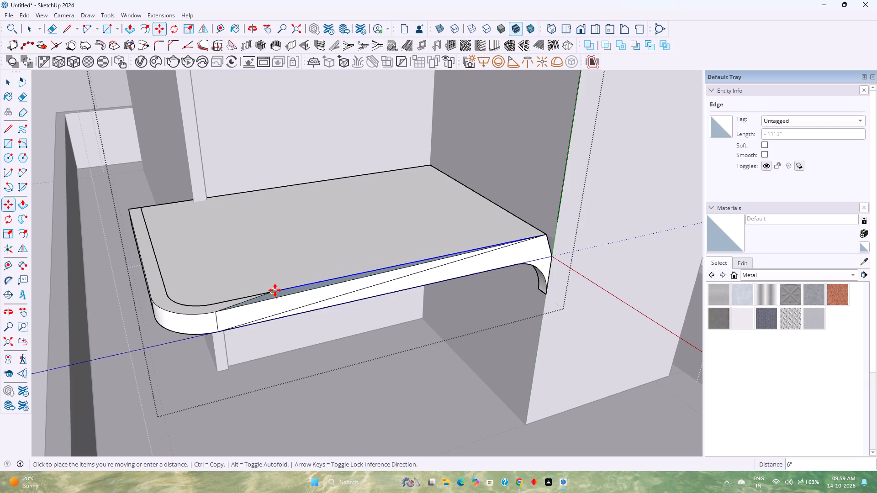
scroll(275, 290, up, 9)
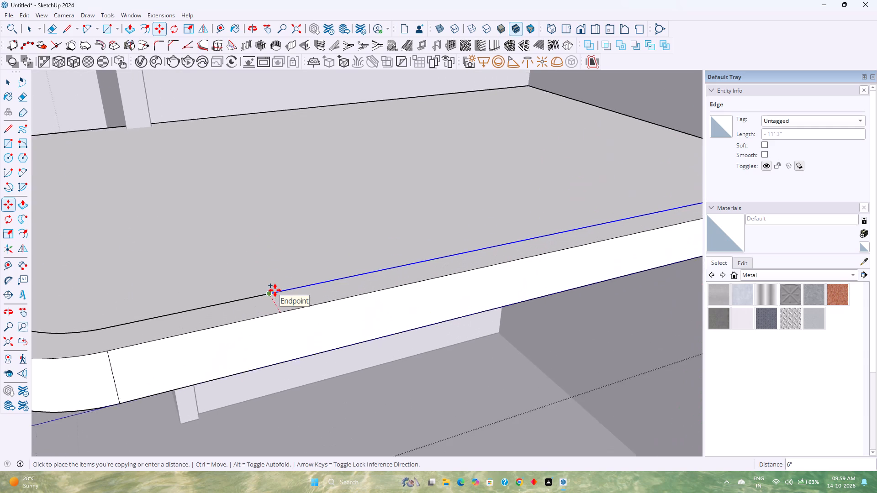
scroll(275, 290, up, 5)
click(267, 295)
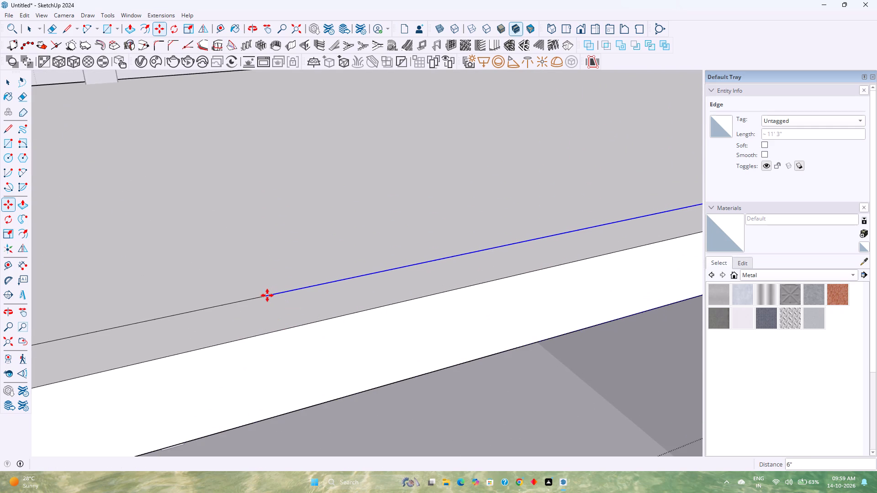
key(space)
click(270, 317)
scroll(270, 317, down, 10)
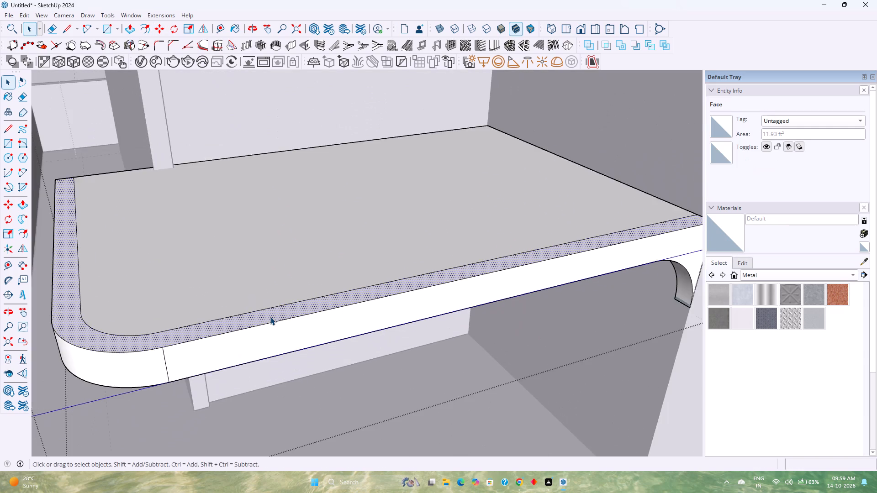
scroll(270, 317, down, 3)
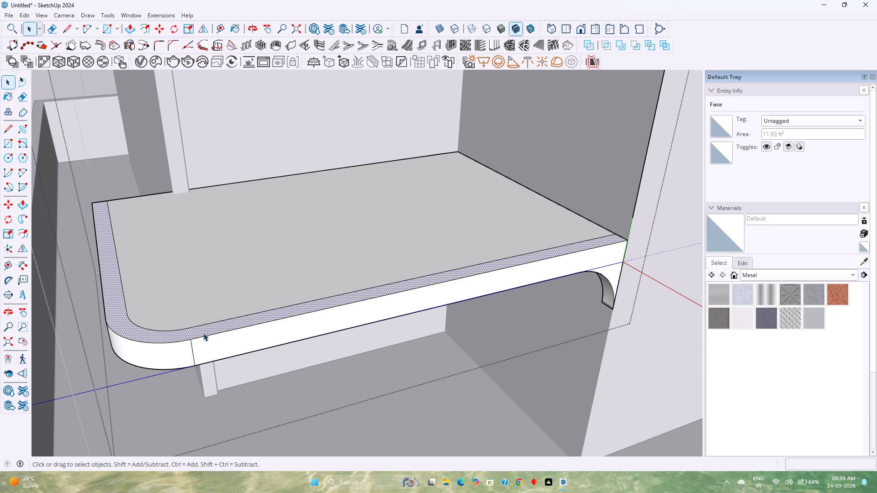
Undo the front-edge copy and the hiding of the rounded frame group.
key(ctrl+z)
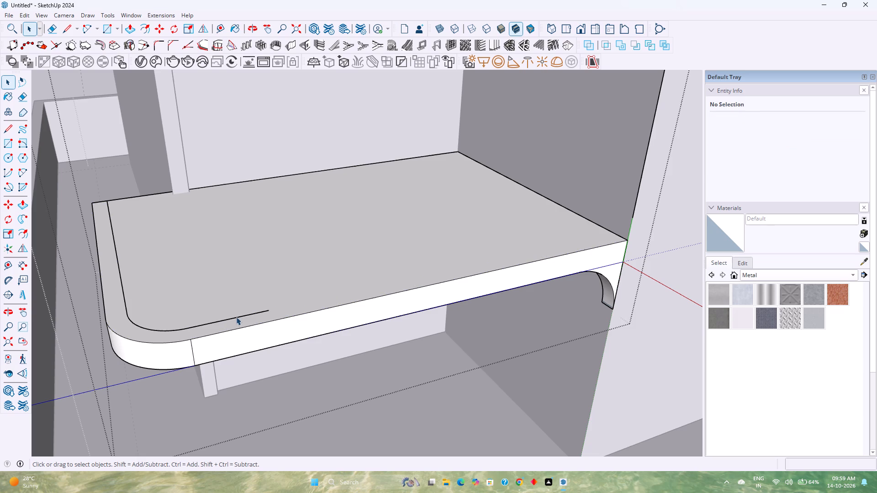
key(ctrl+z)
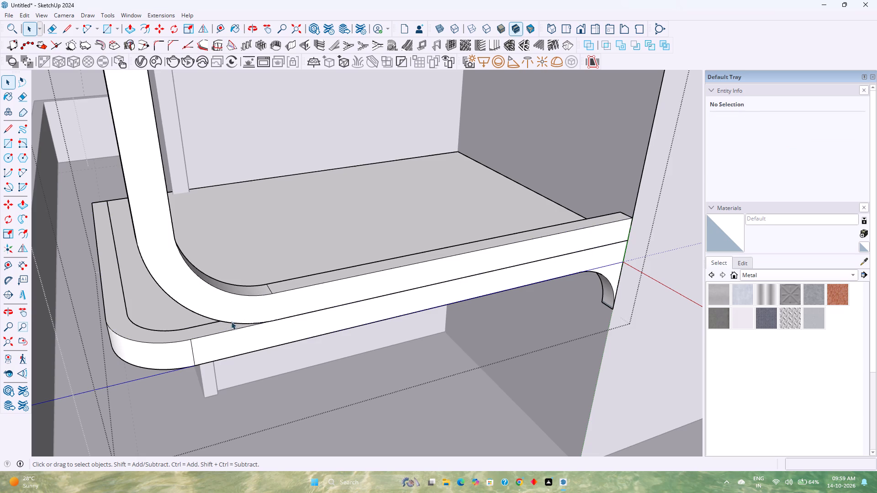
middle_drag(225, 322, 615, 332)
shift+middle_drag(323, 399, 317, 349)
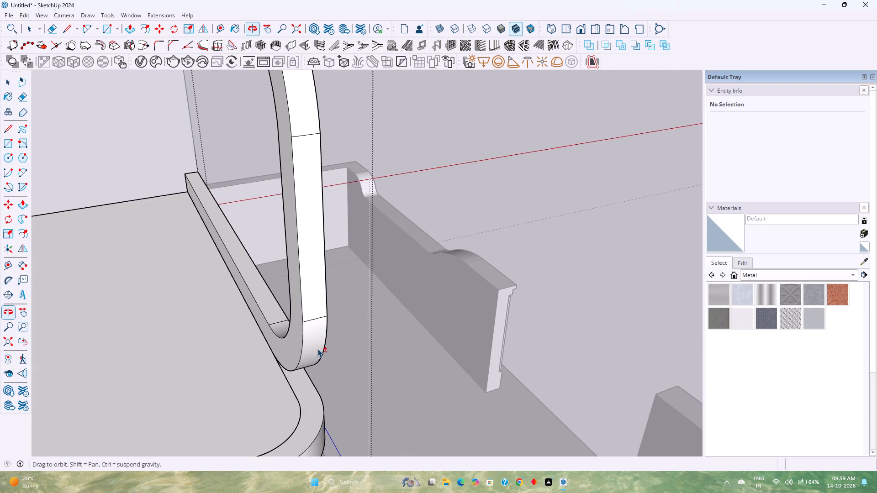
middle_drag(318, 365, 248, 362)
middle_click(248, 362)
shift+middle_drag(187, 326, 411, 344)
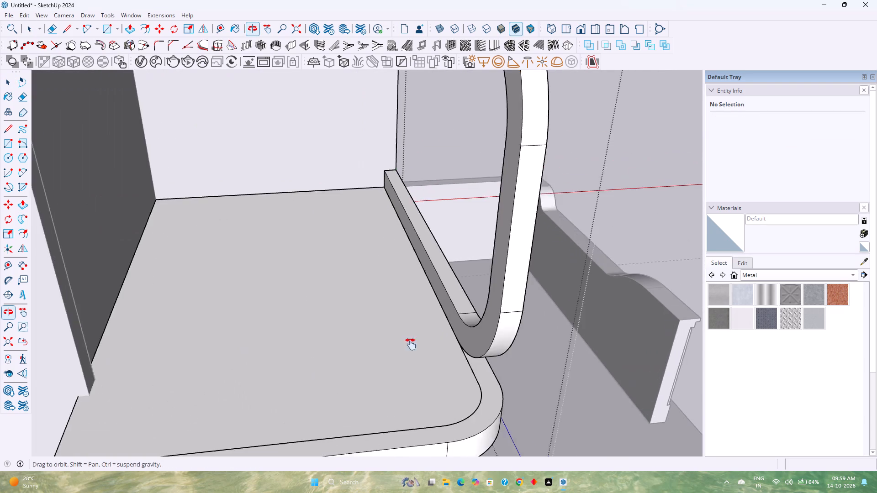
Hide the rounded frame group to expose the slab's front edge and the end of the offset line.
shift+middle_drag(411, 344, 419, 344)
shift+middle_click(419, 344)
middle_drag(419, 344, 307, 343)
scroll(423, 339, down, 2)
middle_drag(423, 339, 192, 362)
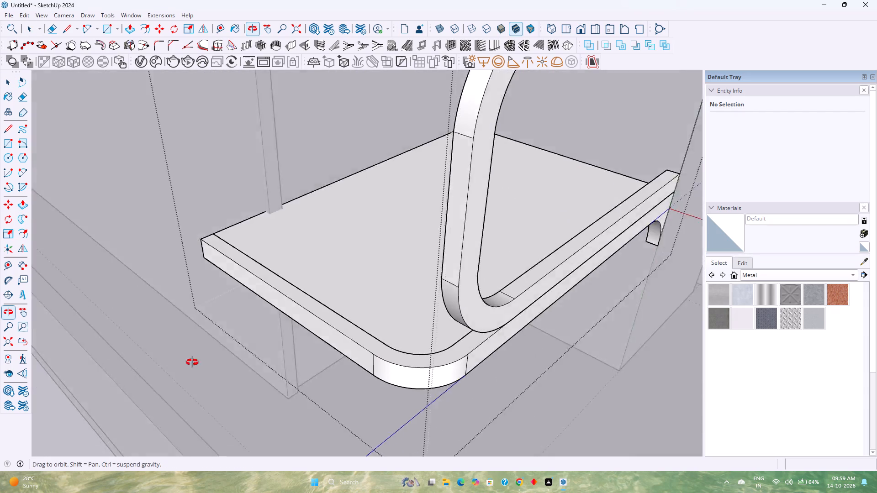
middle_drag(192, 362, 125, 346)
middle_click(125, 346)
scroll(482, 358, up, 5)
middle_drag(489, 358, 498, 329)
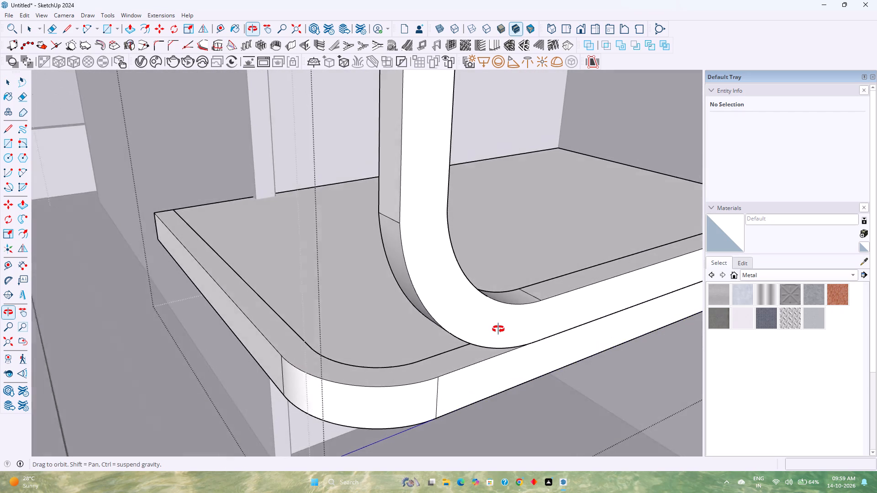
middle_drag(498, 329, 503, 325)
scroll(504, 325, down, 3)
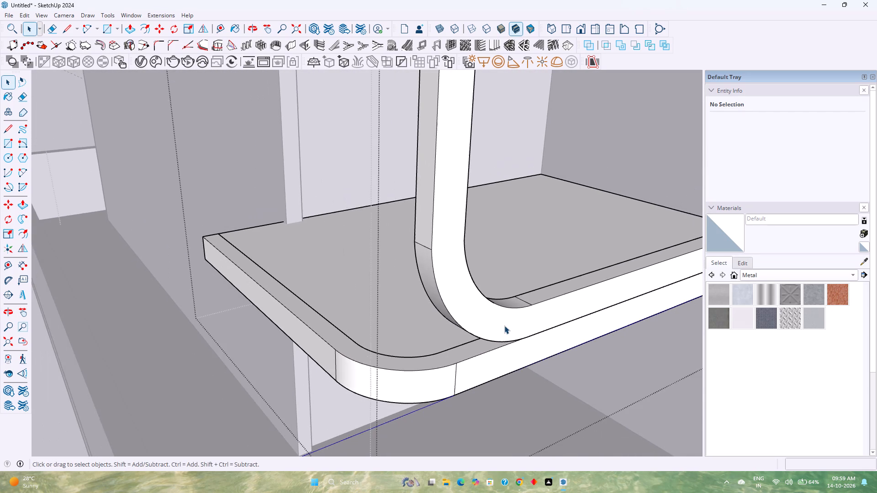
middle_drag(504, 325, 391, 309)
middle_click(391, 309)
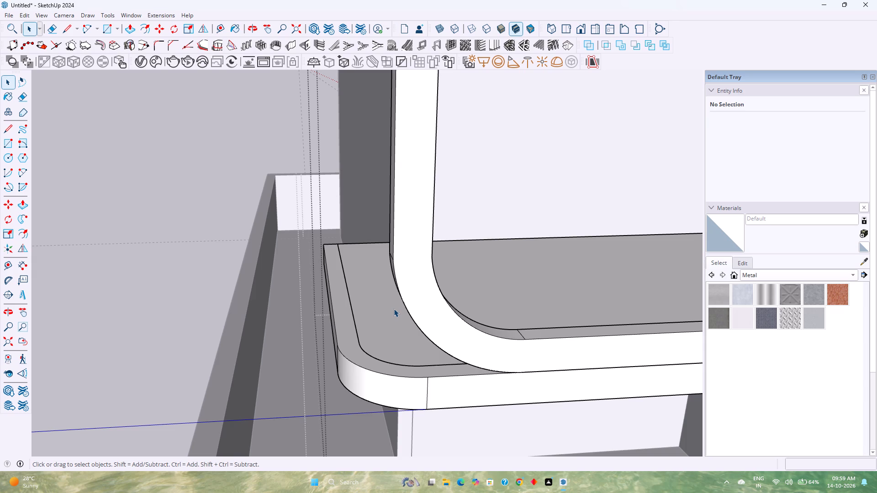
key(p)
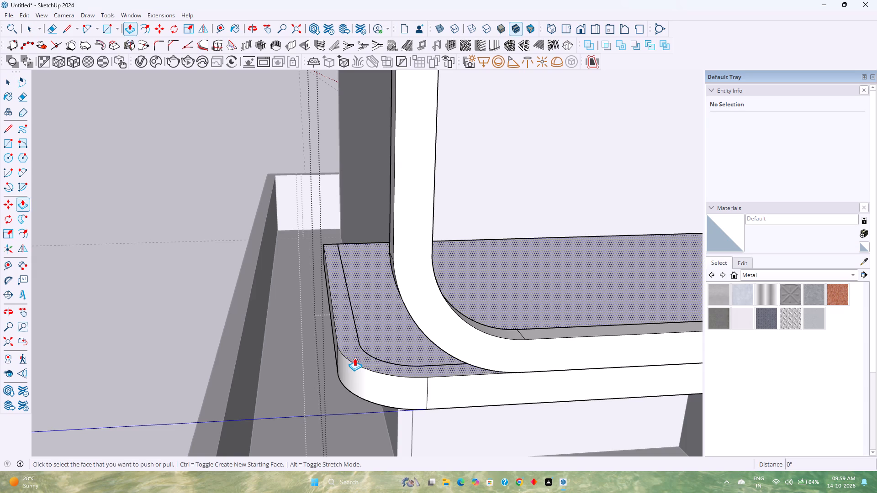
key(space)
click(452, 328)
right_click(452, 328)
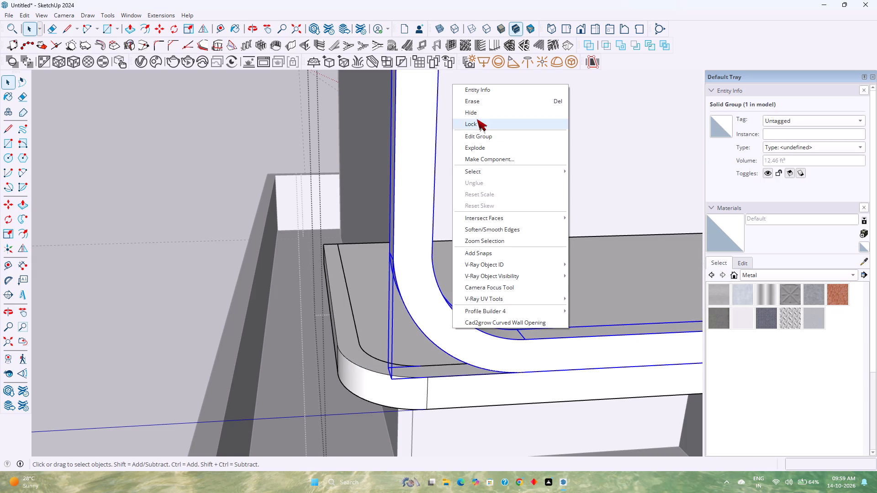
click(481, 113)
Draw a 6" line from the end of the offset line to the slab's top front edge, closing the border band.
key(l)
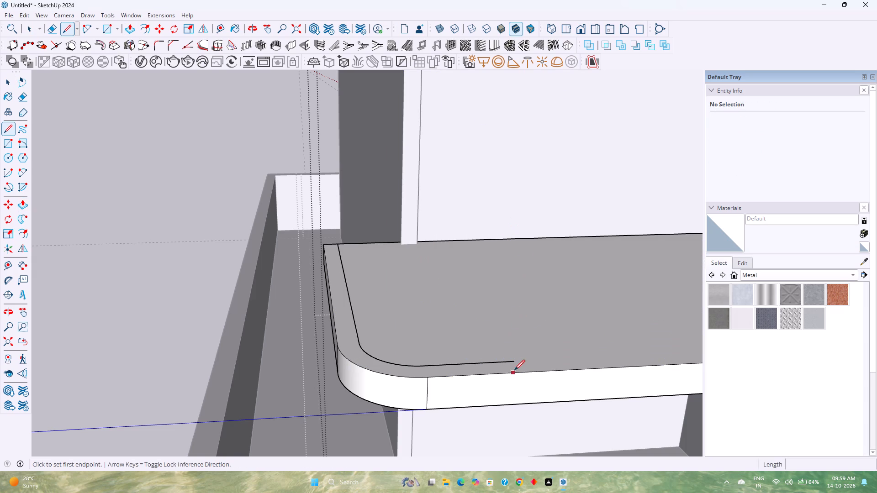
click(515, 362)
click(518, 372)
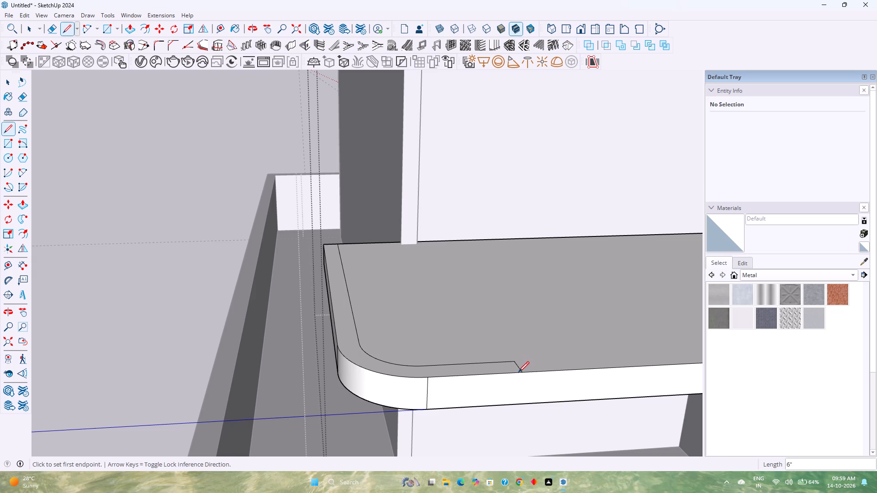
key(space)
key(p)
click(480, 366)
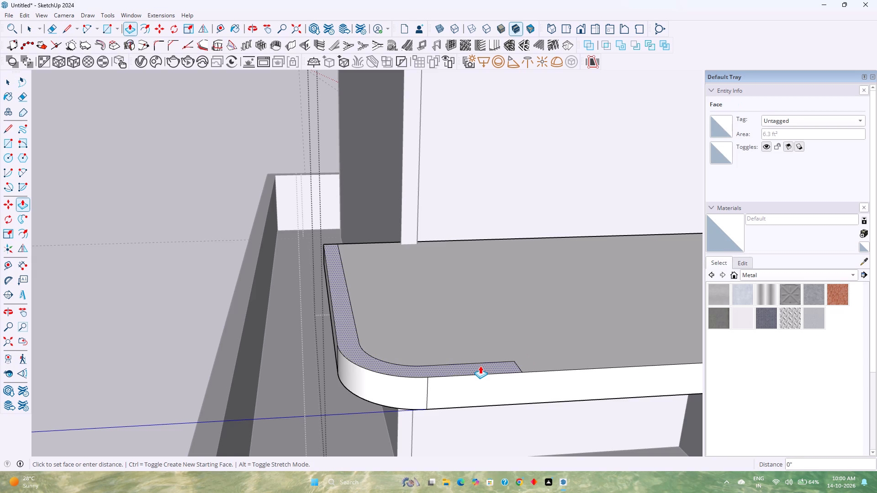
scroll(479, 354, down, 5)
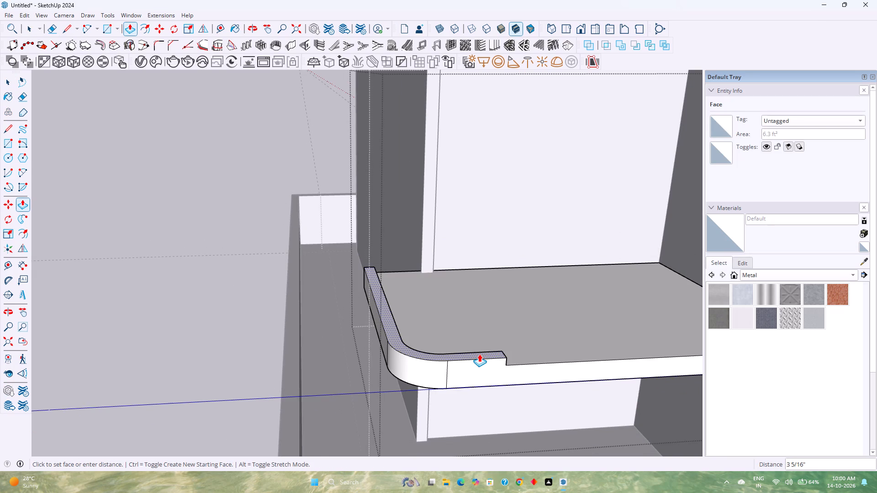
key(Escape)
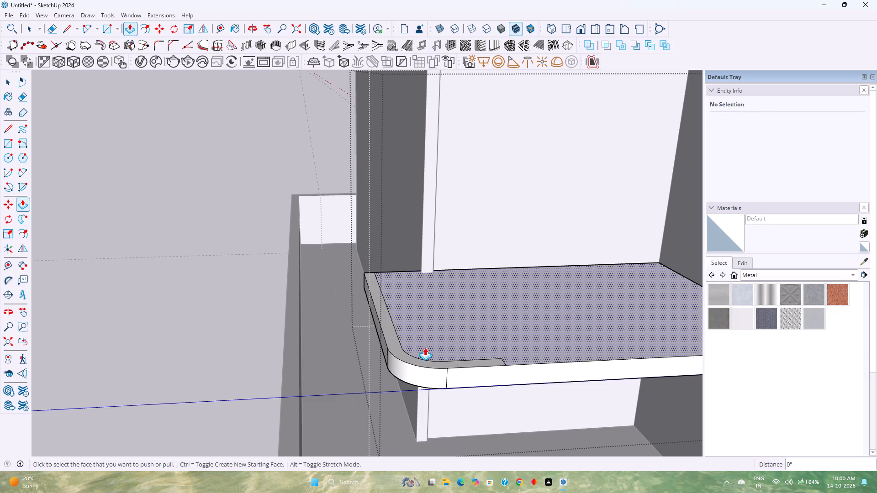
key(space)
Draw a line across the band from the rounded corner's start on the outer side edge to the offset line.
middle_drag(405, 349, 575, 468)
middle_click(575, 468)
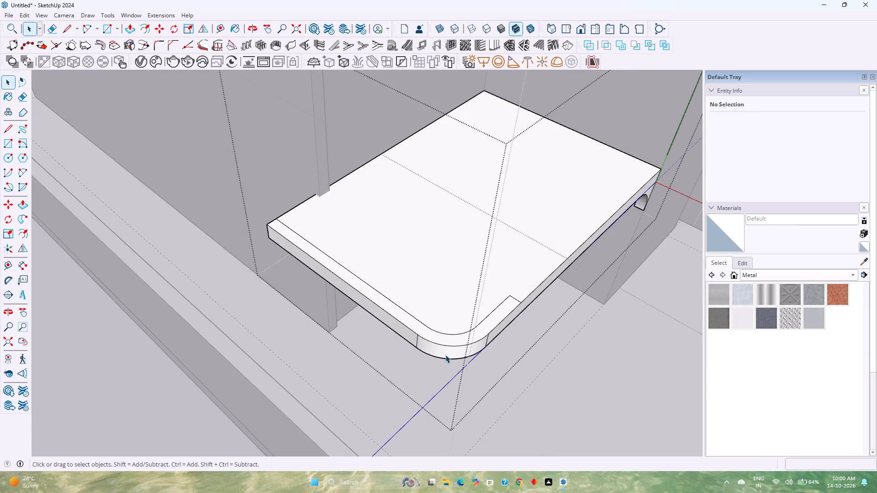
scroll(427, 340, up, 2)
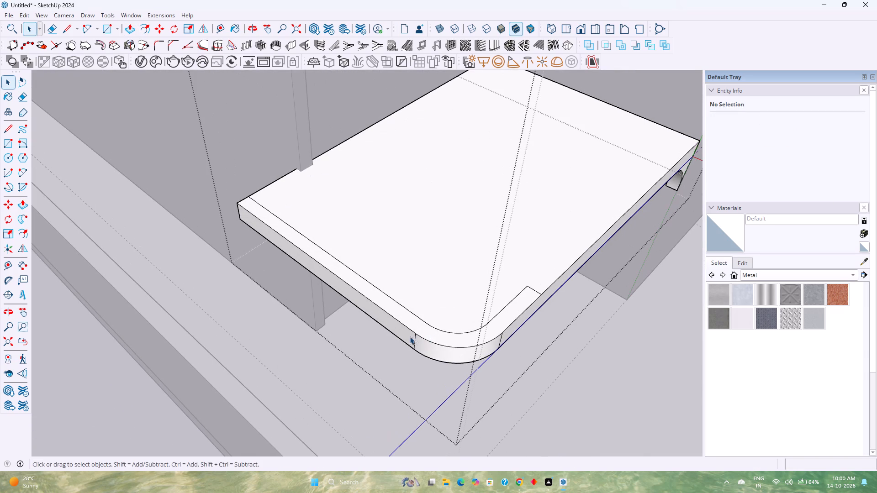
double_click(69, 31)
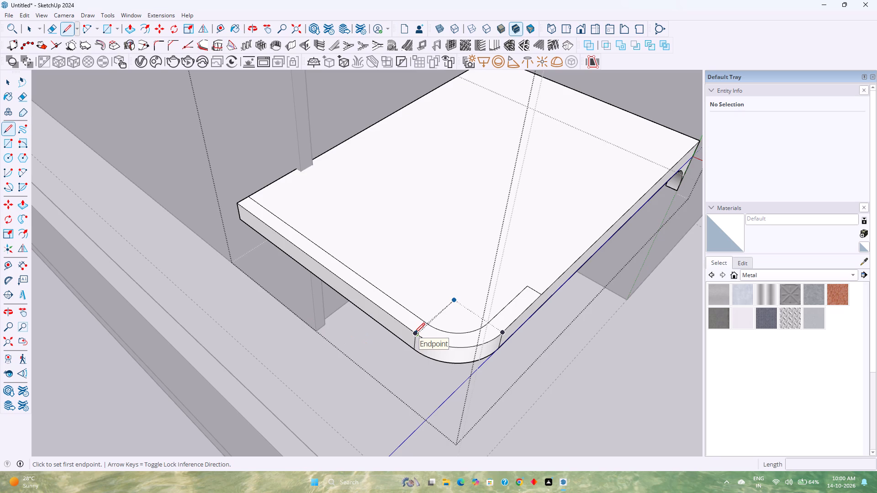
scroll(414, 333, up, 15)
click(420, 335)
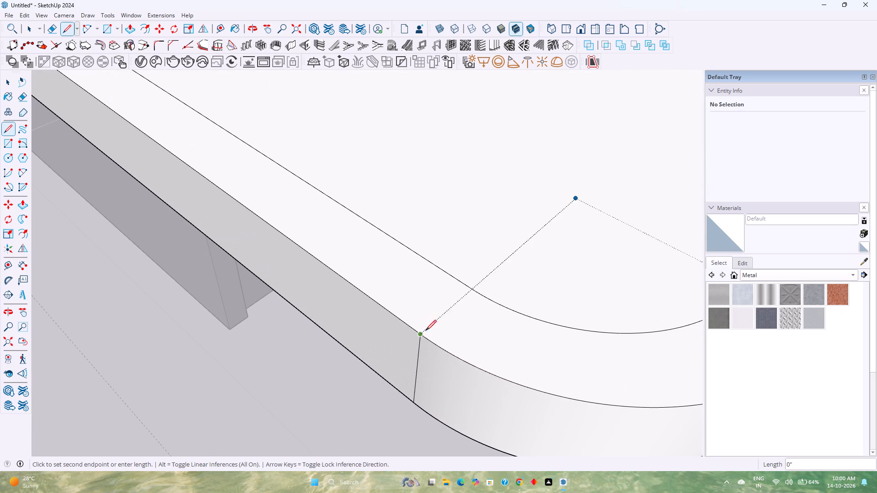
click(468, 287)
key(space)
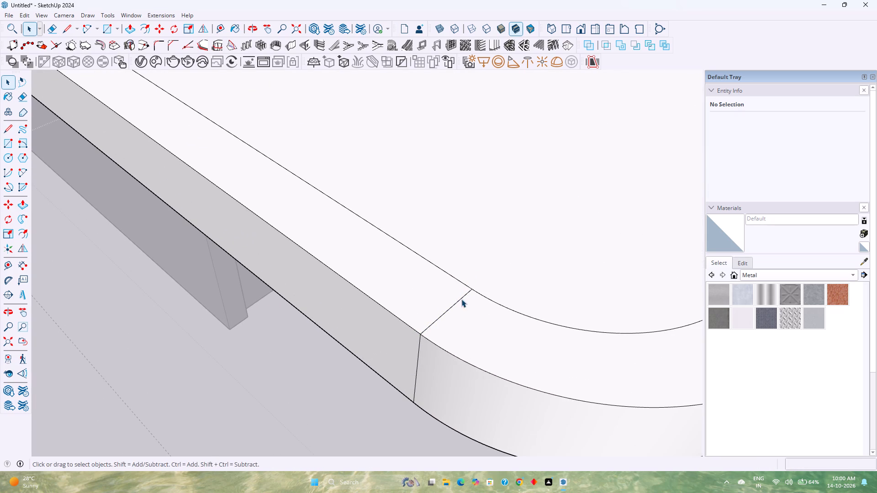
Copy the cross line 1'9" along the outer side of the band, away from the rounded corner.
click(453, 304)
key(m)
click(470, 287)
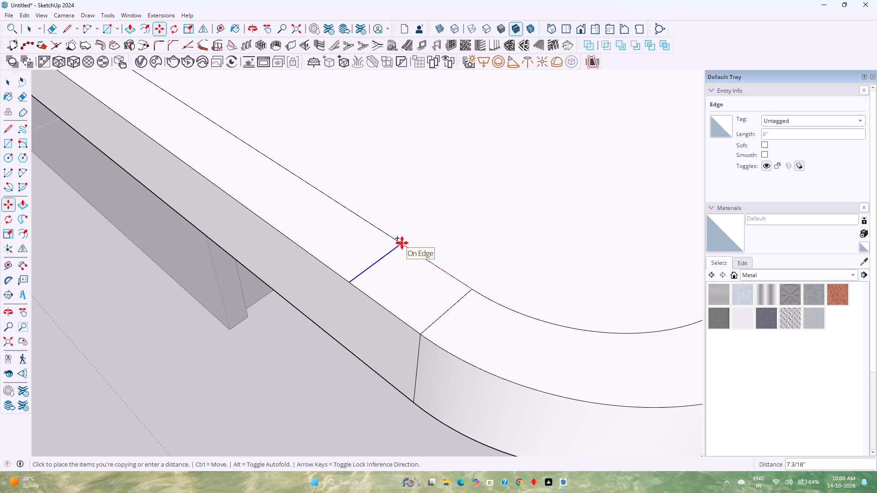
key(2)
key(BackSpace)
text(1'9")
key(Return)
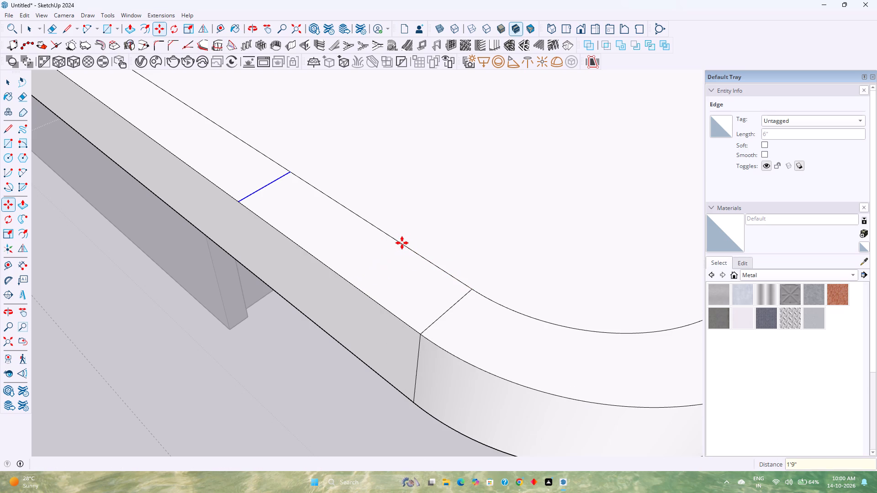
Erase the original cross line at the corner and the offset line beyond the copied cross line.
key(e)
click(454, 306)
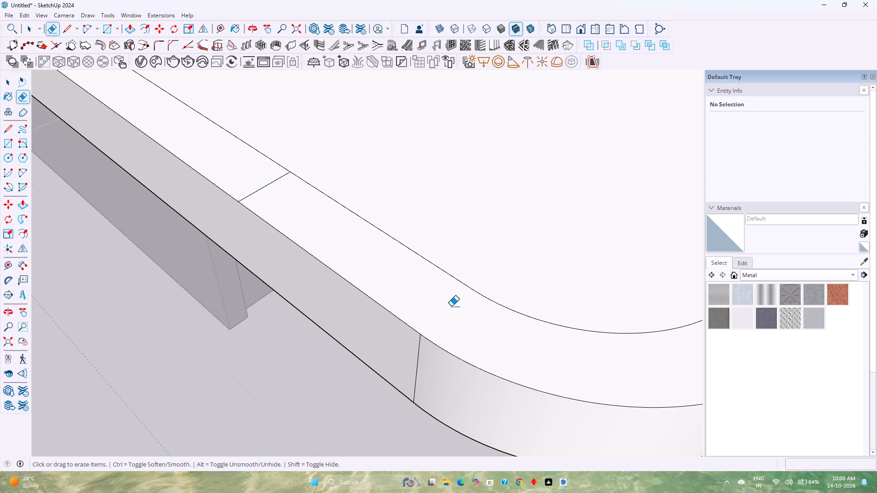
key(space)
click(261, 154)
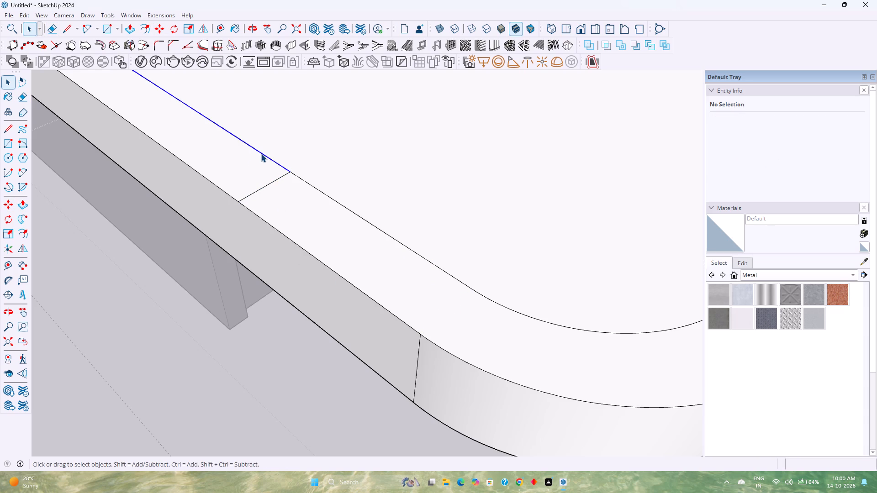
key(Delete)
Push/Pull the remaining corner band face up 10' to form a rounded corner wall.
key(p)
click(386, 281)
scroll(386, 262, down, 15)
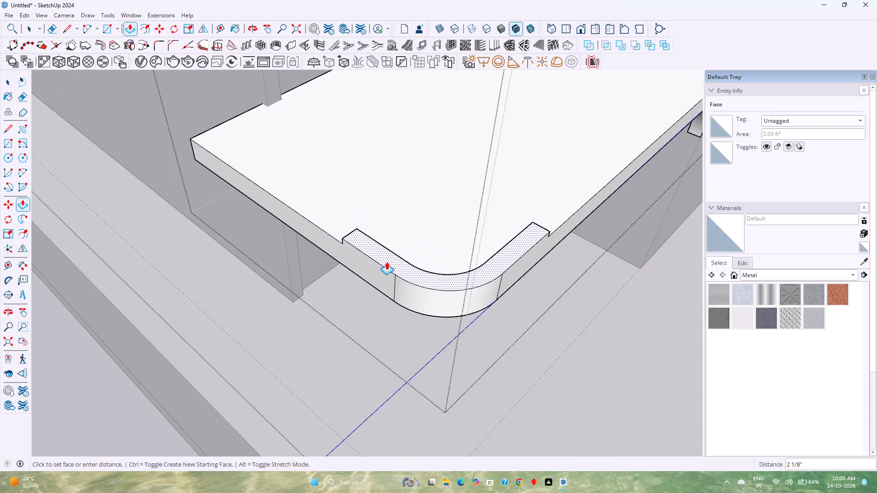
scroll(386, 262, down, 7)
text(10')
key(Return)
key(space)
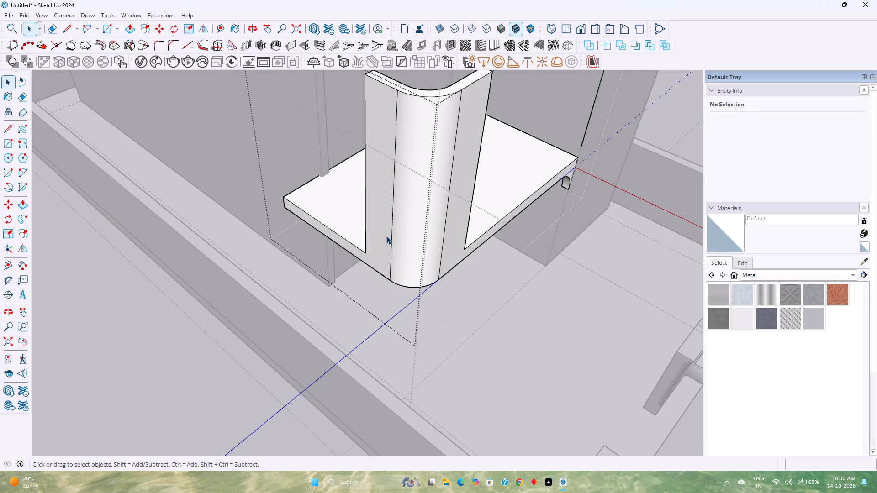
Unhide the rounded frame group.
click(22, 17)
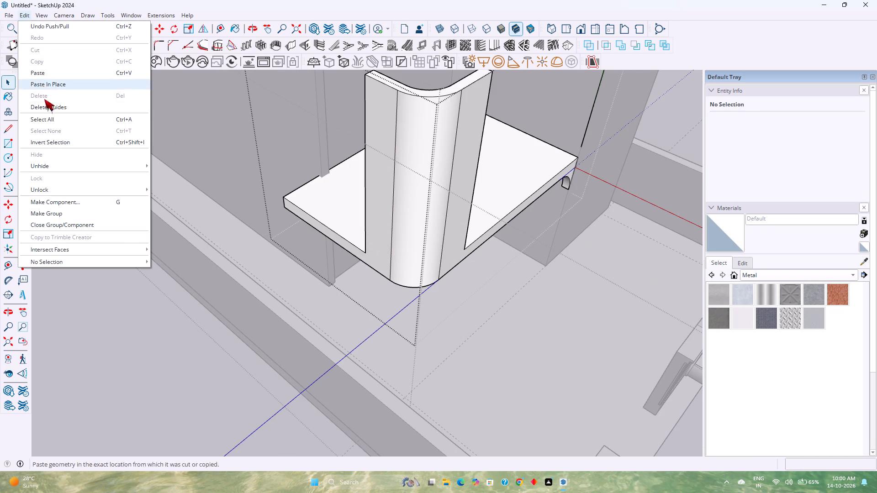
click(58, 170)
click(170, 177)
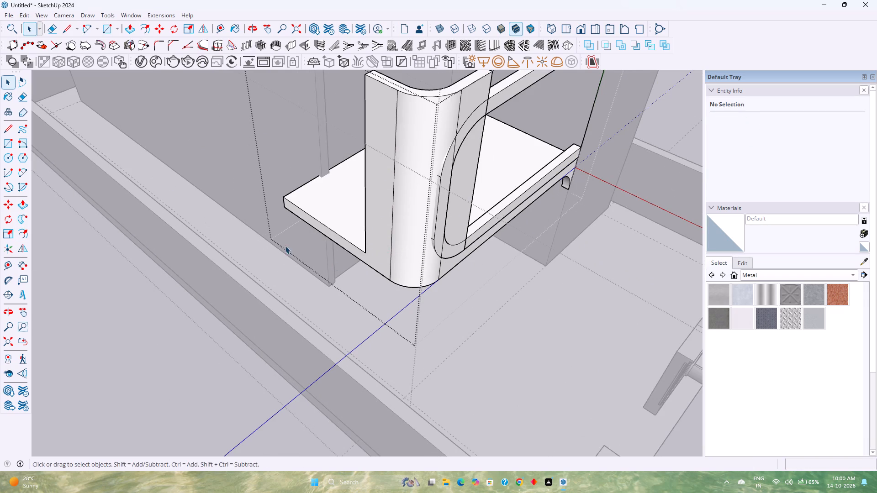
Examine where the raised corner wall meets the rounded frame group from the front and side.
middle_drag(338, 262, 227, 259)
middle_drag(208, 257, 195, 256)
middle_click(184, 256)
middle_drag(178, 256, 174, 256)
shift+middle_drag(323, 259, 357, 316)
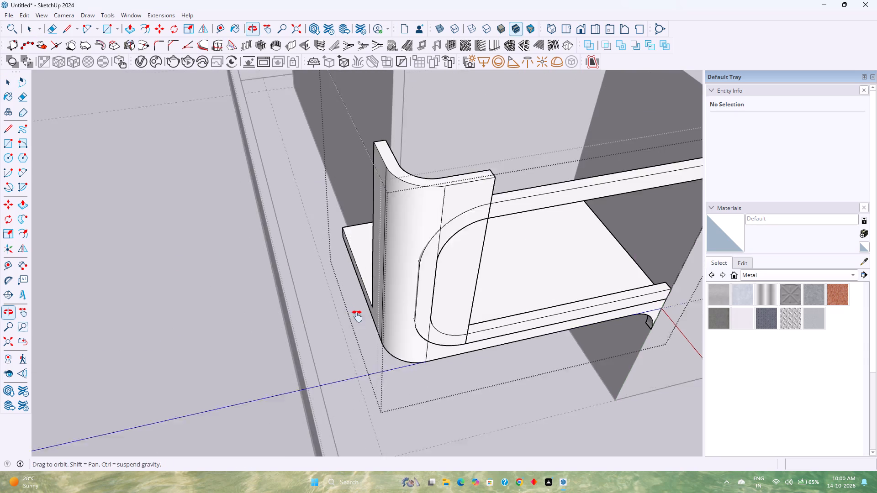
shift+middle_drag(357, 316, 357, 317)
middle_drag(346, 359, 262, 372)
middle_click(262, 372)
shift+middle_drag(243, 360, 307, 364)
middle_drag(290, 380, 285, 343)
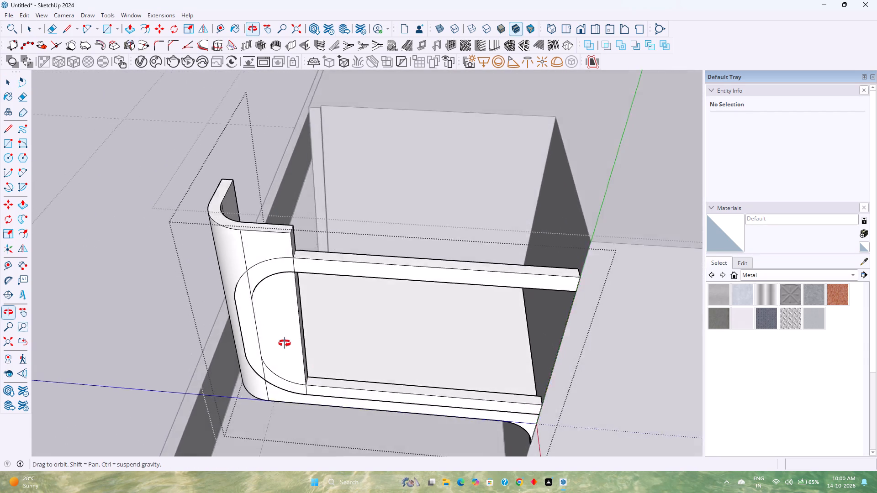
middle_drag(285, 343, 306, 315)
middle_click(306, 315)
scroll(287, 346, up, 3)
click(289, 339)
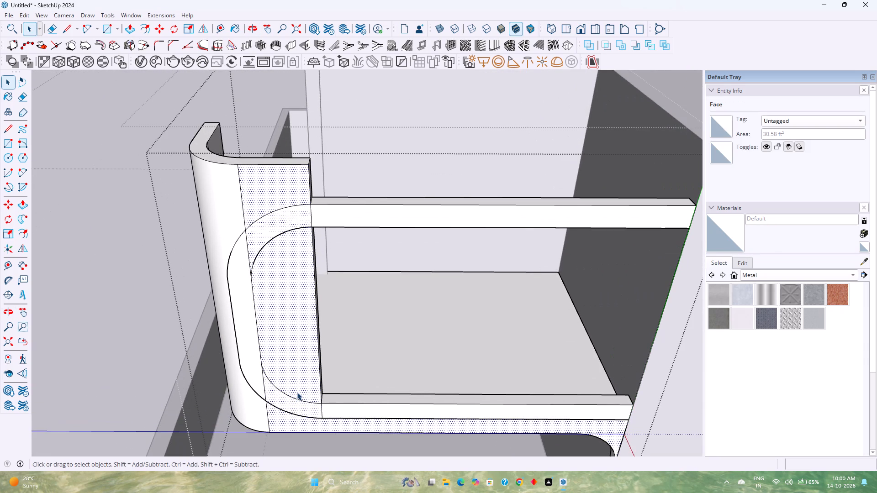
middle_drag(297, 392, 293, 353)
click(287, 395)
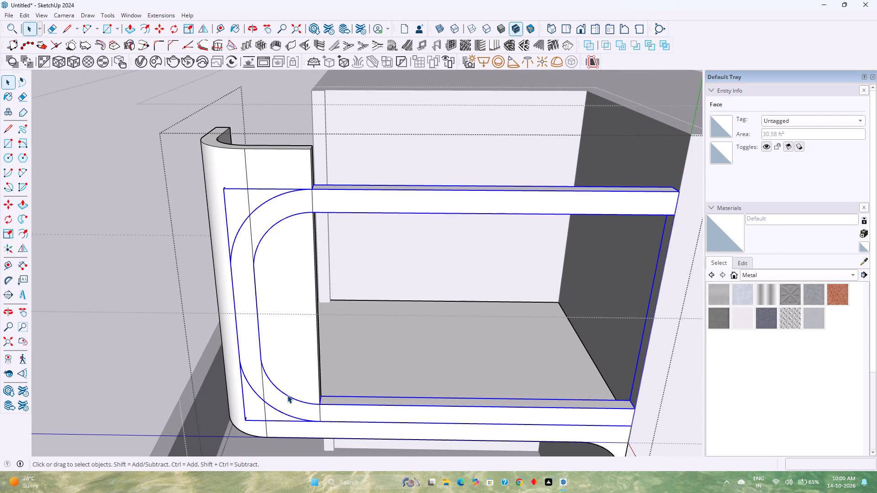
click(306, 355)
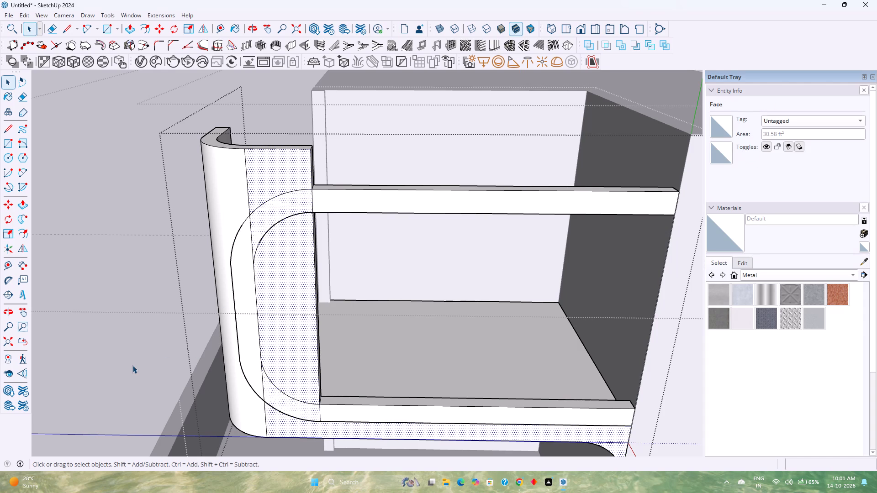
Copy the inner rounded outline of the frame group: the upper arc, the straight vertical edge and the lower arc.
double_click(381, 199)
click(287, 218)
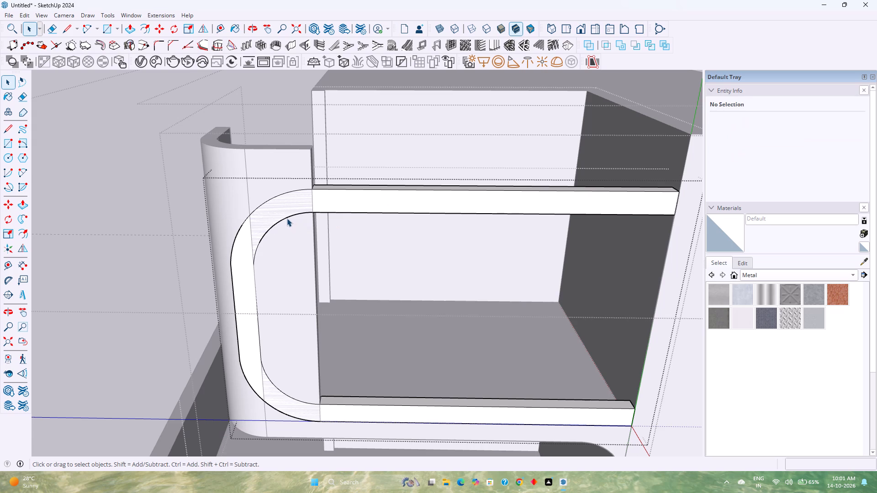
click(275, 221)
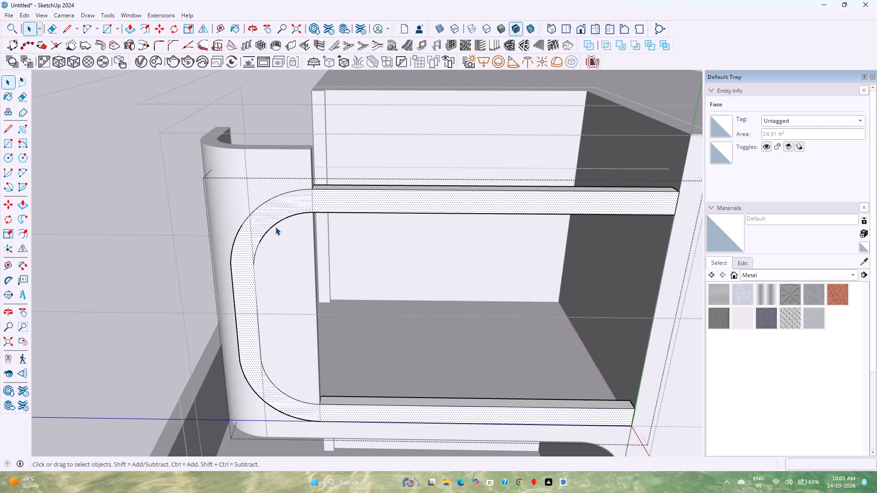
click(275, 226)
click(346, 211)
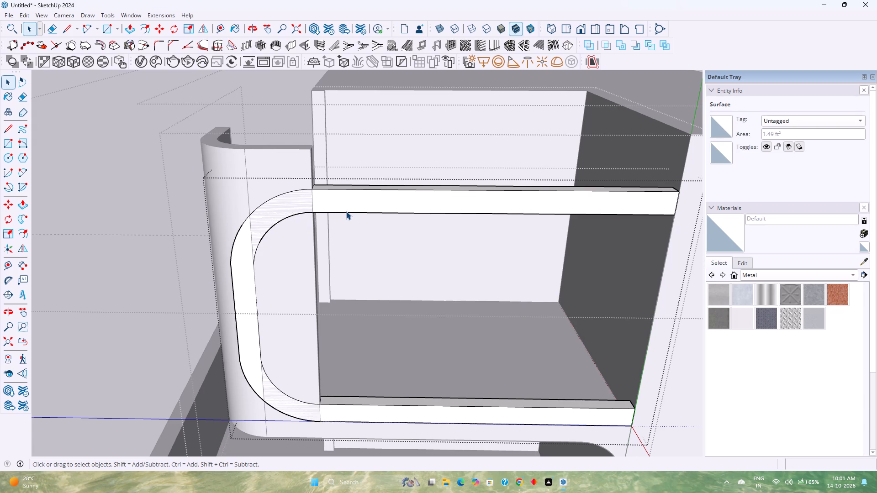
click(280, 219)
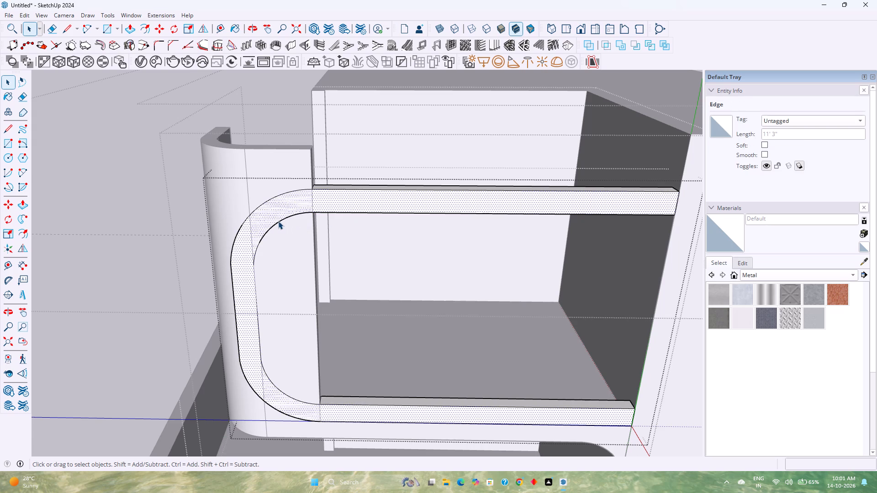
click(278, 221)
click(277, 225)
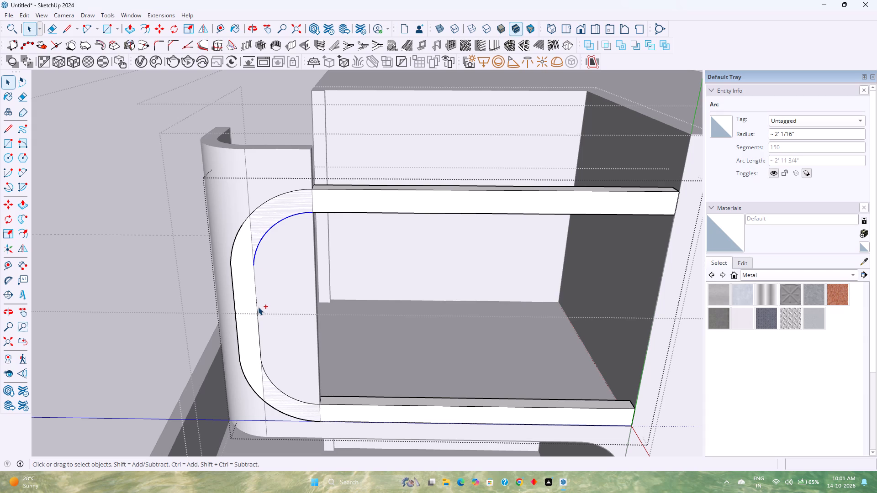
ctrl+click(257, 307)
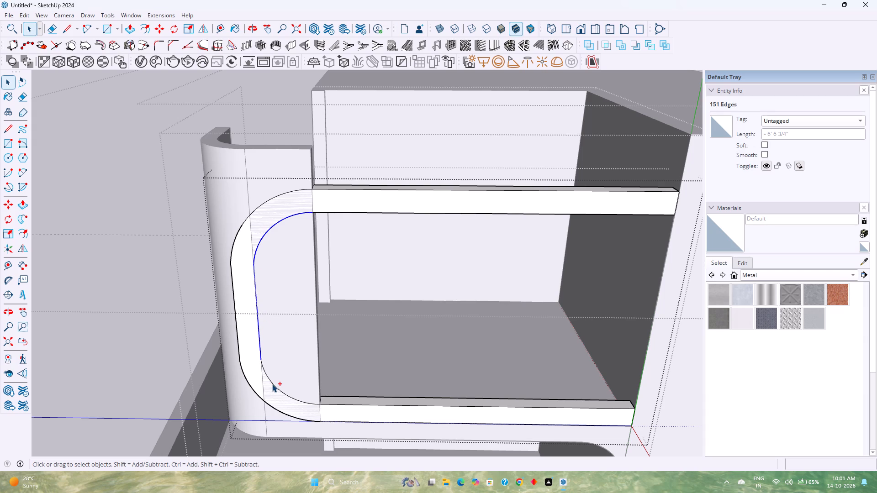
ctrl+click(272, 384)
key(ctrl+c)
Paste the copied outline onto the front face of the rounded corner wall, aligned with the frame's inner edge.
key(space)
click(108, 264)
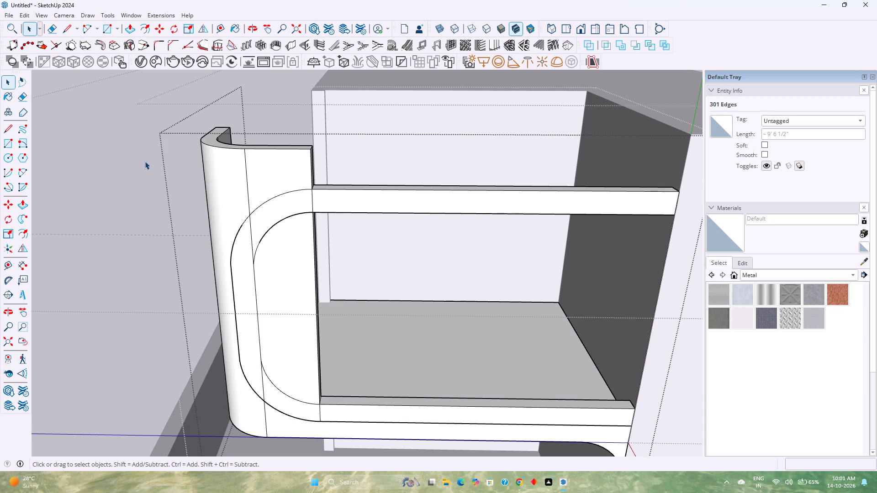
double_click(223, 169)
click(283, 175)
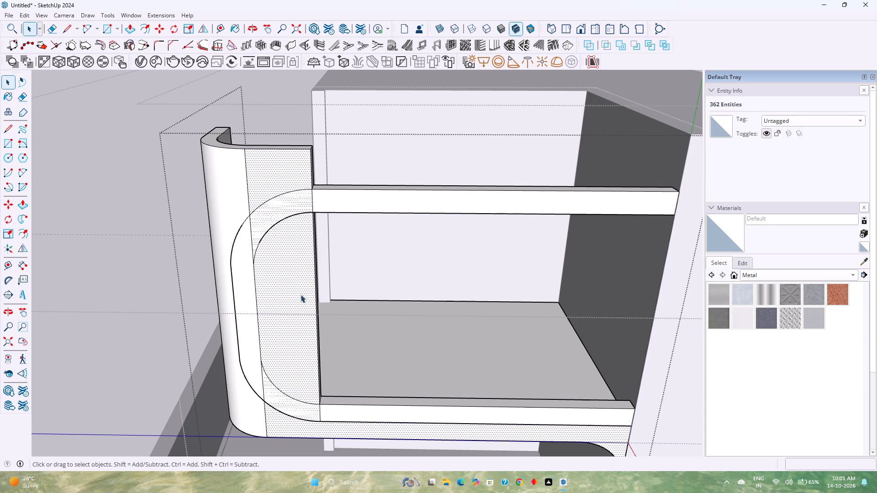
key(ctrl+v)
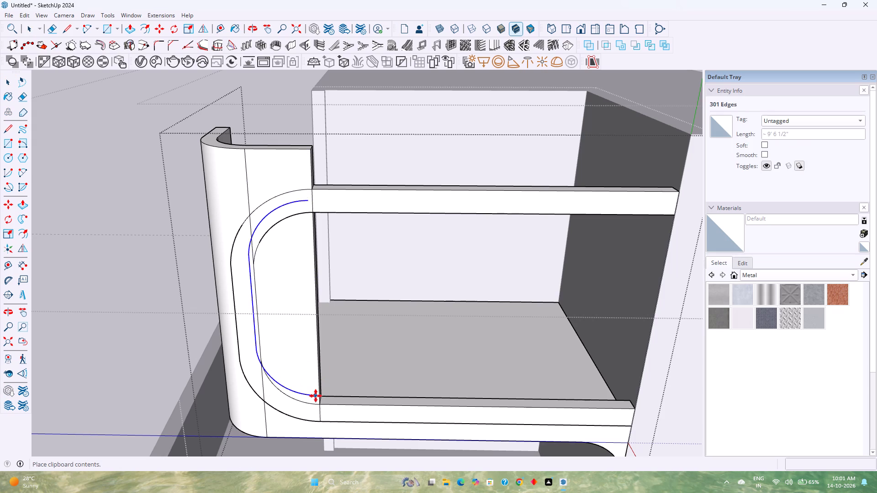
click(321, 405)
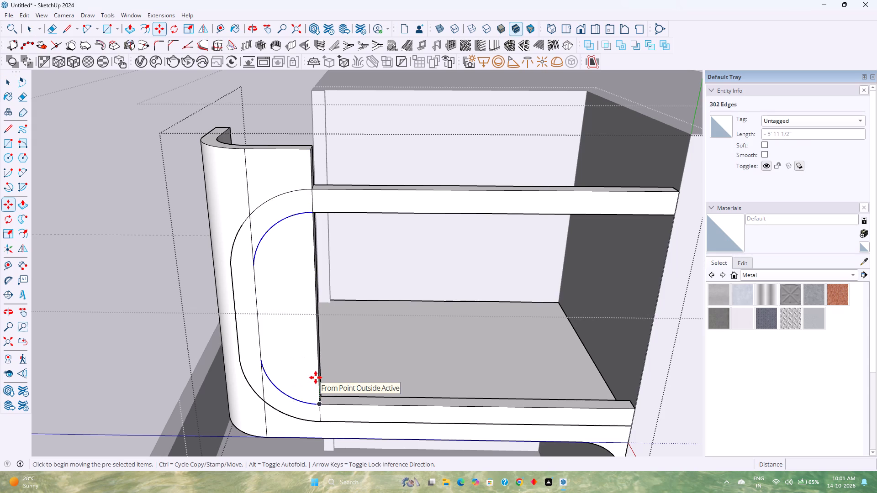
Push/Pull the wall face inside the outline back 6" and delete the remaining face to open the wall.
key(p)
click(307, 360)
click(308, 345)
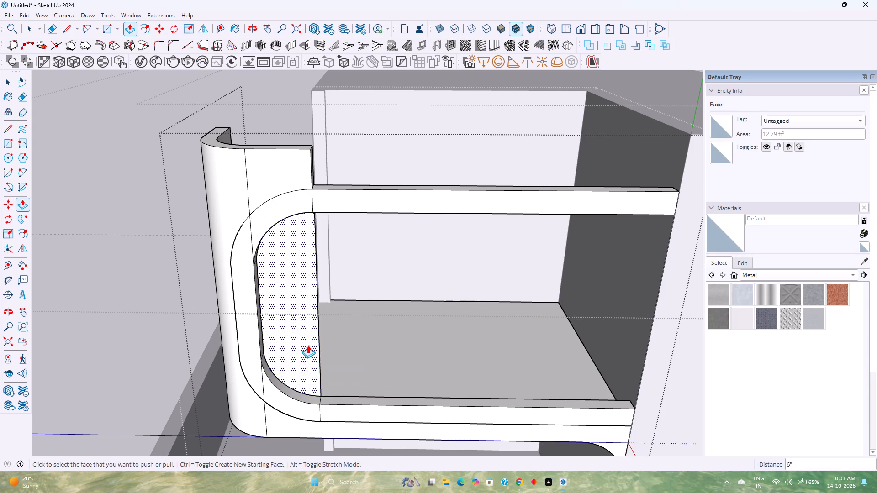
click(308, 365)
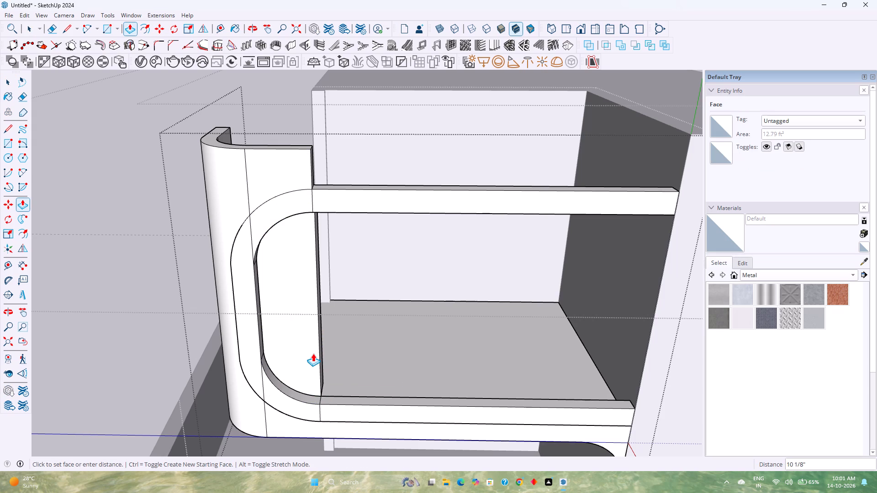
key(ctrl+z)
key(space)
click(304, 348)
key(Delete)
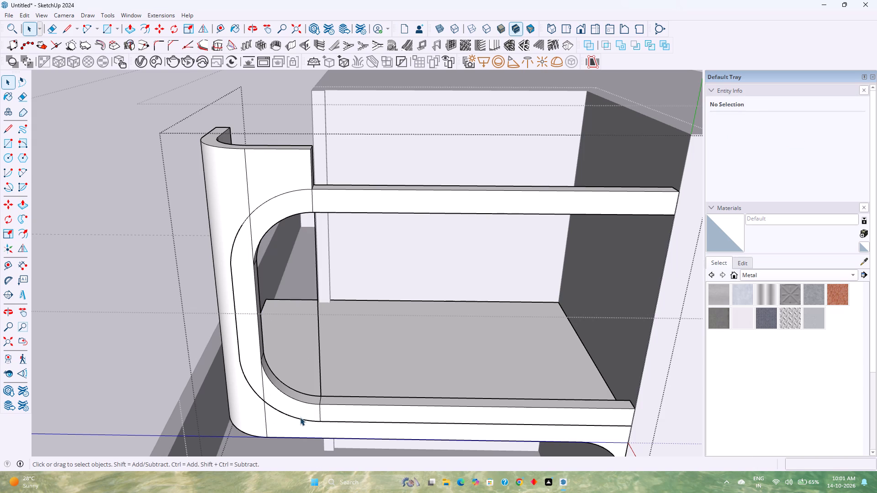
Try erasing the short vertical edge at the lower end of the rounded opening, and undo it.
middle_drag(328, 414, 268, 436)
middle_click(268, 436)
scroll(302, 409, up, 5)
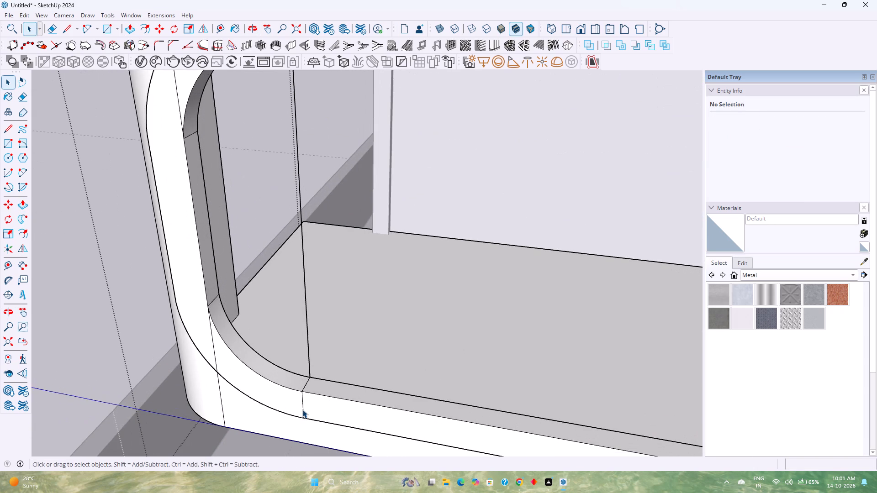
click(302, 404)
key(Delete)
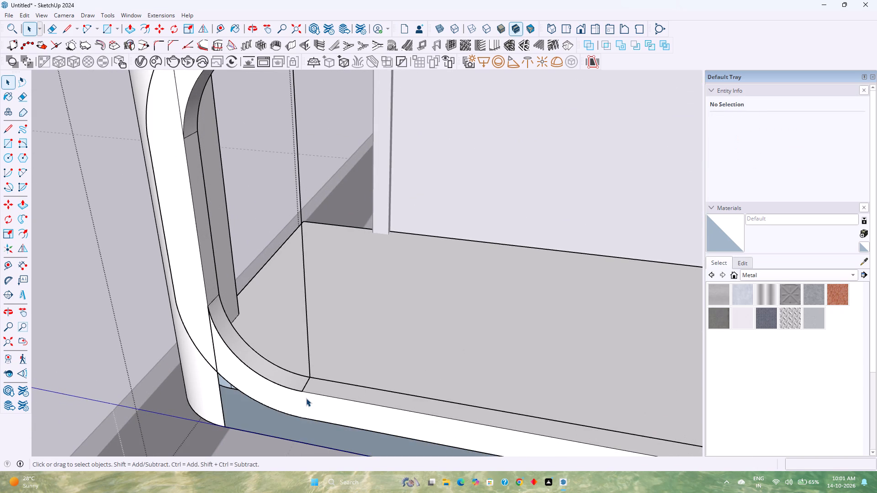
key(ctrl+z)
Hide the rounded frame group in front of the corner wall.
middle_drag(298, 413, 306, 406)
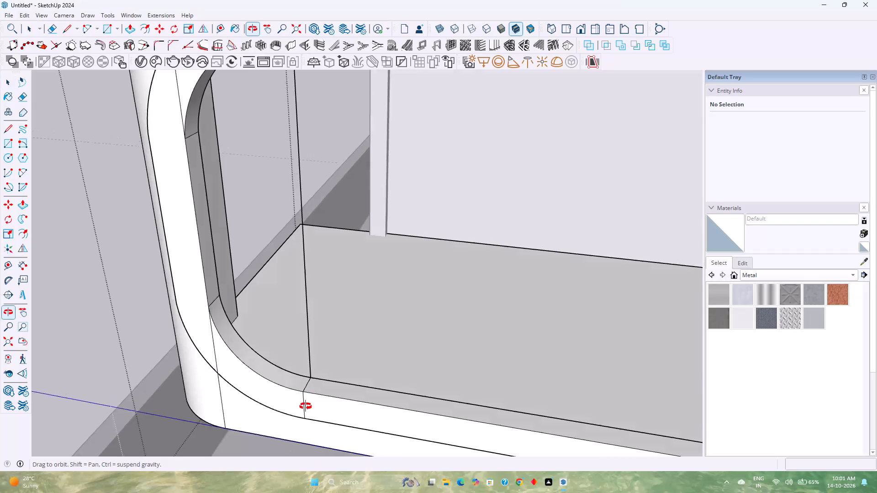
middle_drag(306, 406, 341, 382)
click(349, 402)
right_click(349, 402)
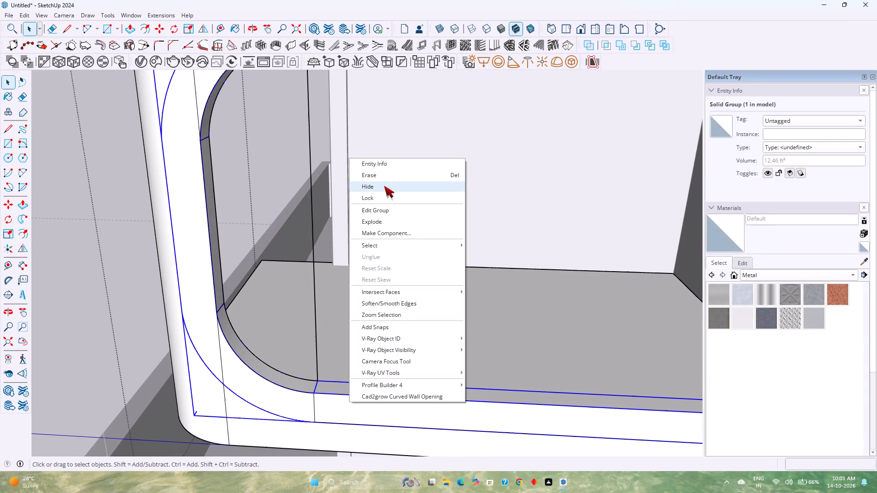
click(384, 186)
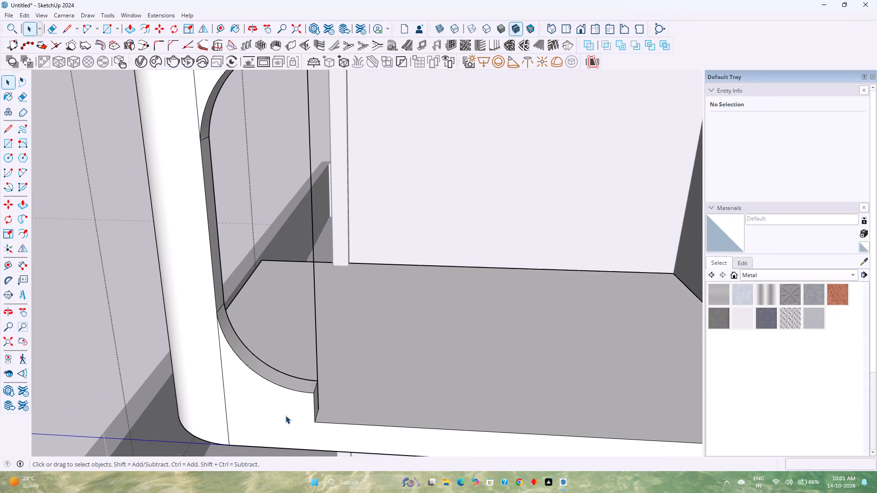
Erase the leftover vertical edge spanning the open end of the wall cutout.
scroll(291, 411, down, 3)
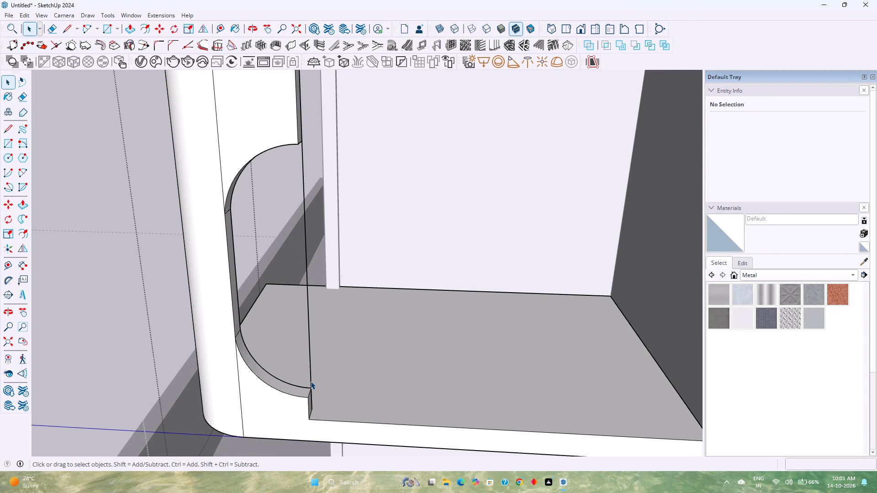
click(311, 381)
key(Delete)
Unhide the rounded frame group.
scroll(311, 381, down, 3)
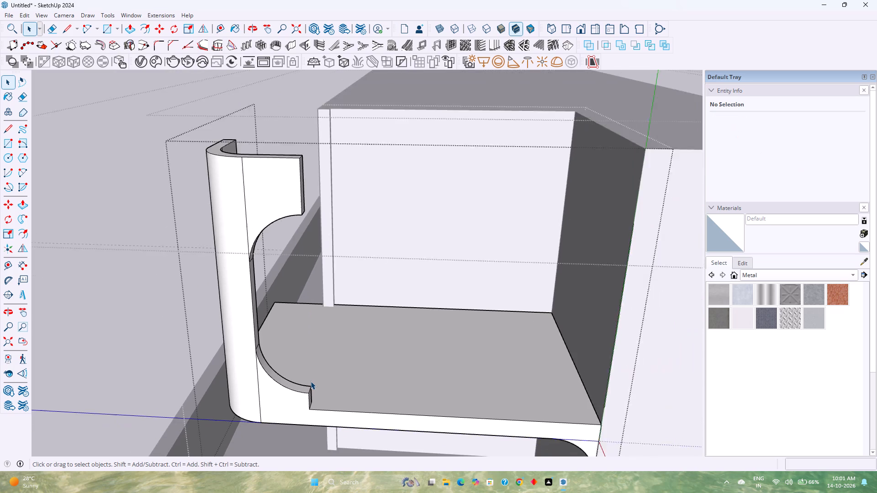
scroll(311, 381, down, 1)
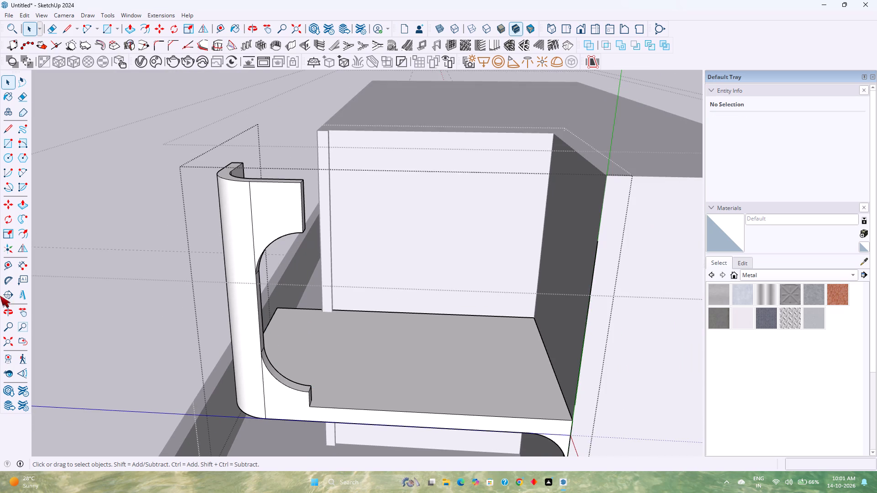
click(24, 17)
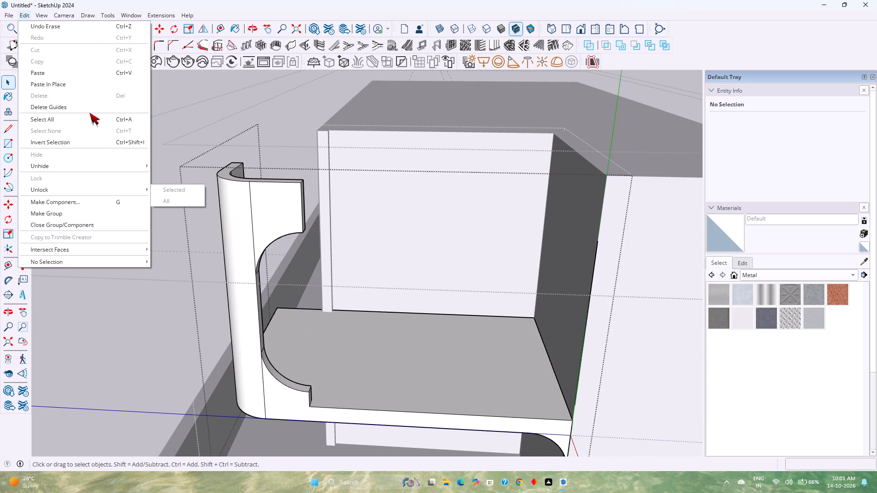
click(168, 182)
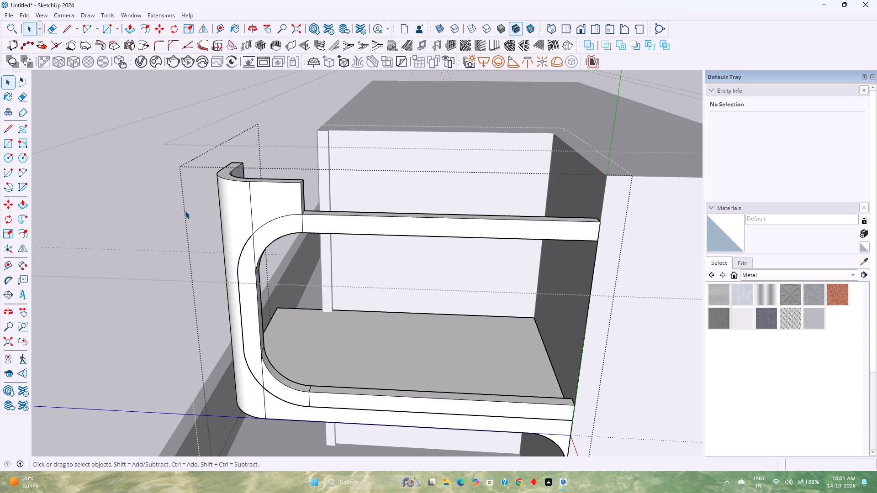
Push/Pull the end face of the corner wall above the frame about 11' 3" across to the adjoining house wall.
shift+middle_drag(299, 318, 317, 362)
middle_drag(277, 388, 283, 314)
scroll(286, 312, down, 3)
middle_drag(297, 319, 214, 356)
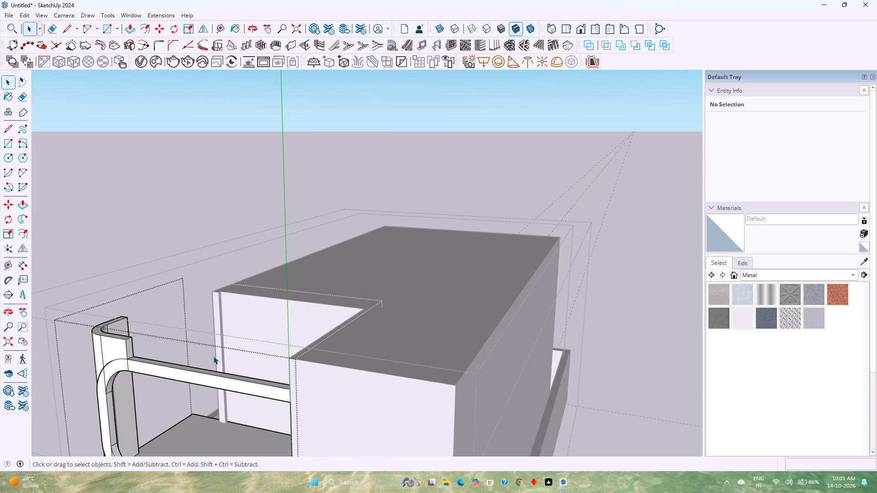
scroll(143, 355, down, 2)
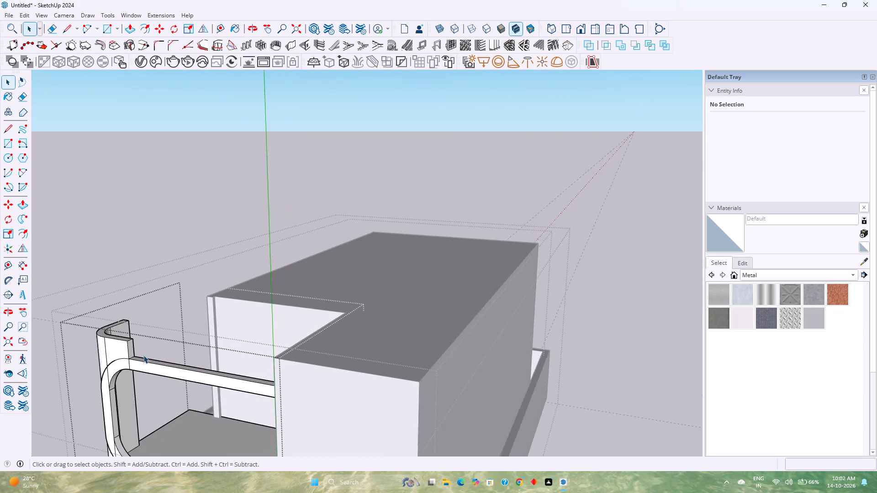
middle_drag(143, 355, 255, 338)
middle_drag(283, 340, 290, 341)
middle_drag(302, 341, 248, 343)
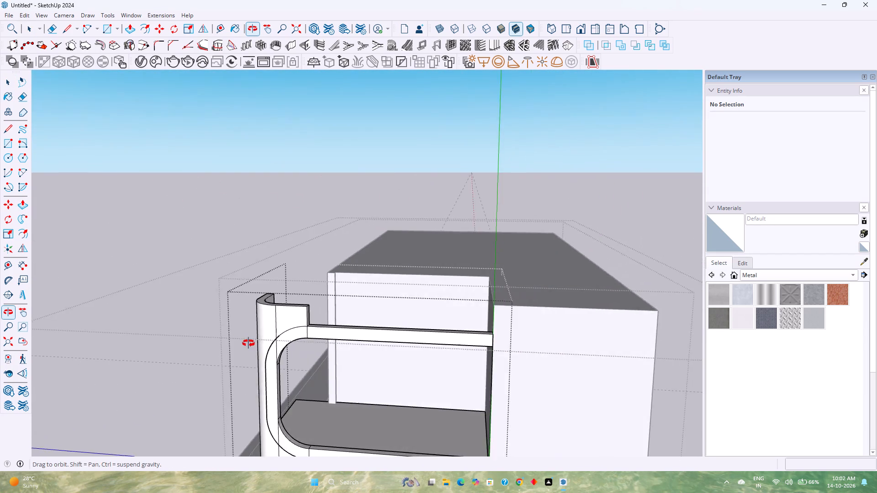
middle_drag(248, 343, 178, 354)
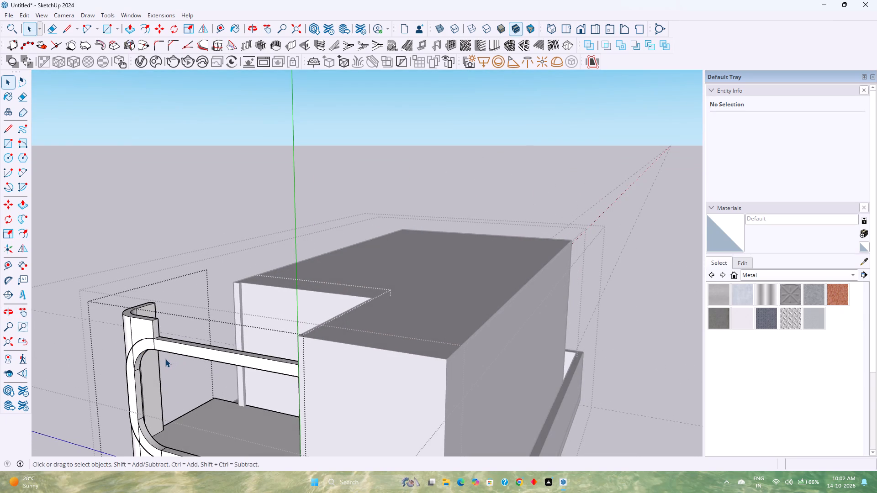
scroll(174, 335, up, 5)
click(150, 325)
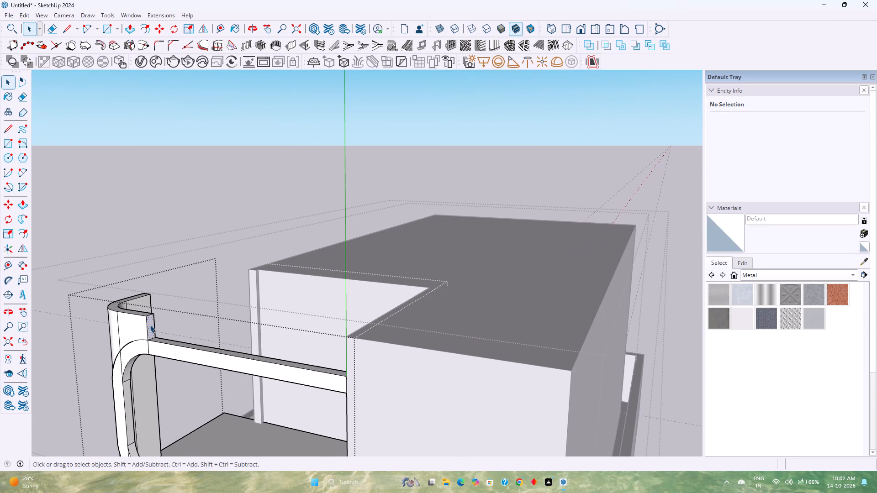
key(p)
click(150, 325)
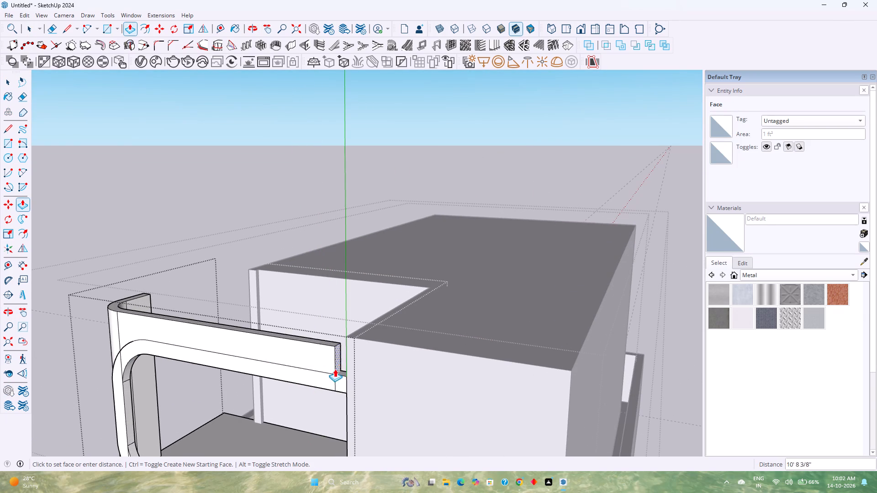
middle_drag(335, 369, 538, 390)
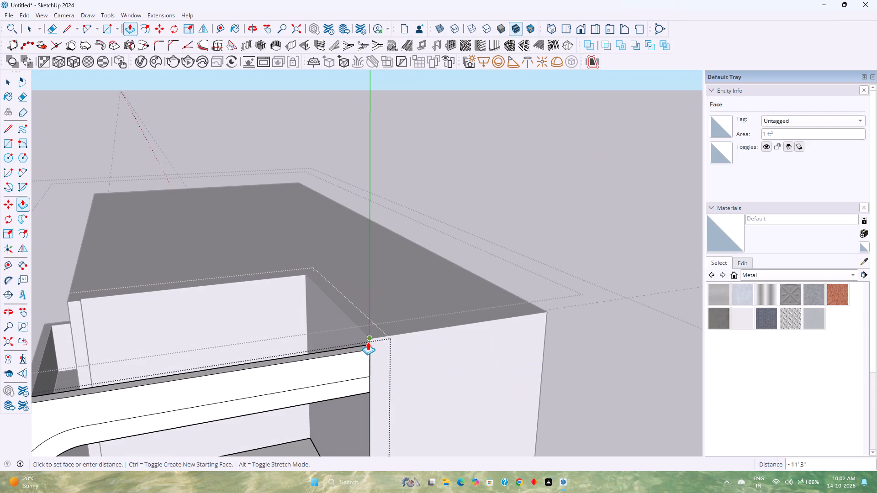
click(368, 342)
key(space)
Examine the extended corner wall and rounded frame from the side and front.
scroll(333, 357, down, 5)
shift+middle_drag(306, 367, 371, 347)
middle_drag(383, 375, 371, 368)
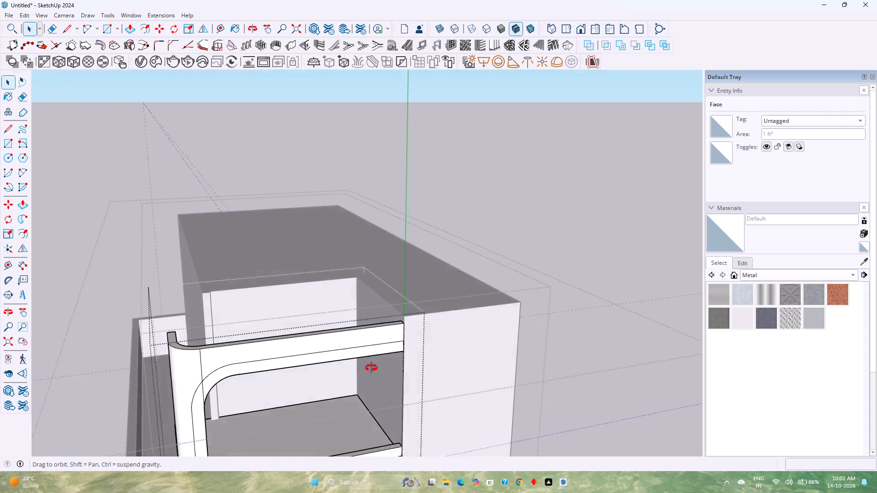
middle_drag(371, 368, 318, 342)
middle_click(318, 342)
shift+middle_drag(180, 283, 337, 309)
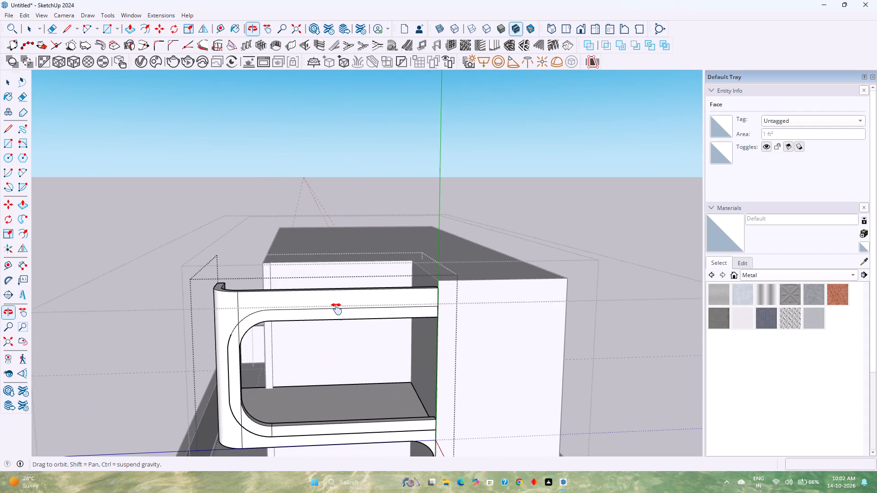
shift+middle_drag(337, 309, 337, 309)
scroll(279, 355, down, 2)
middle_drag(267, 380, 255, 356)
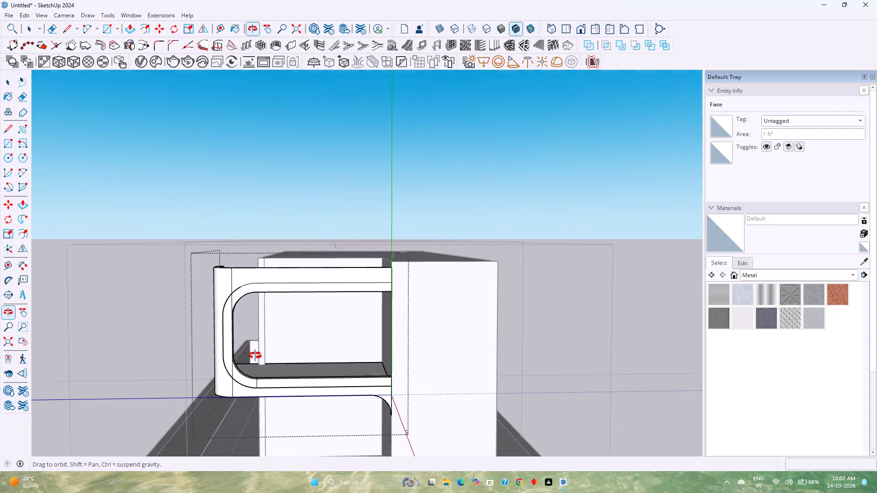
middle_drag(255, 356, 255, 354)
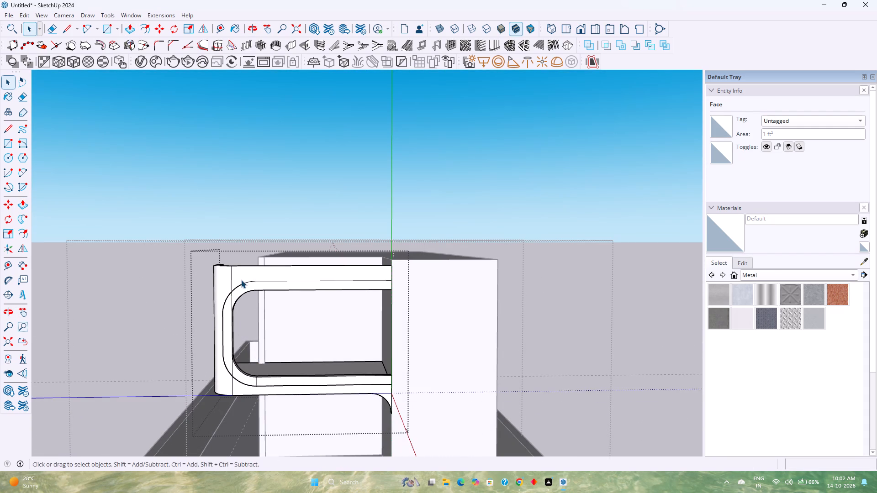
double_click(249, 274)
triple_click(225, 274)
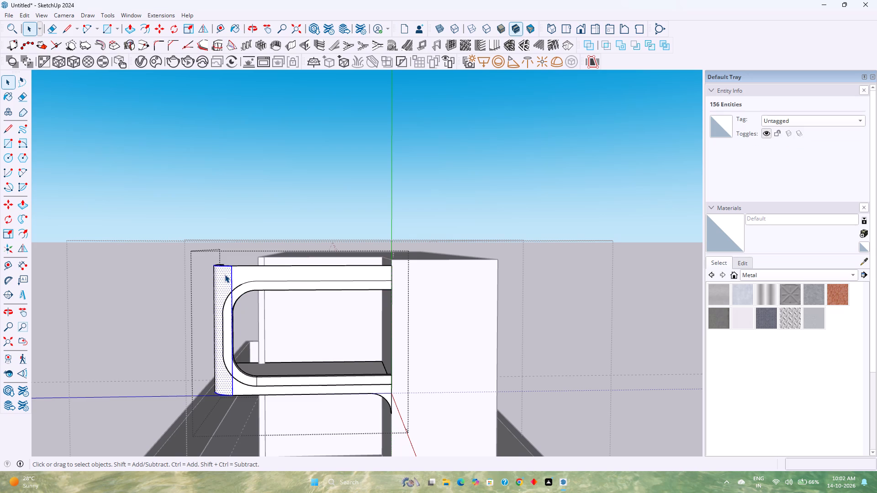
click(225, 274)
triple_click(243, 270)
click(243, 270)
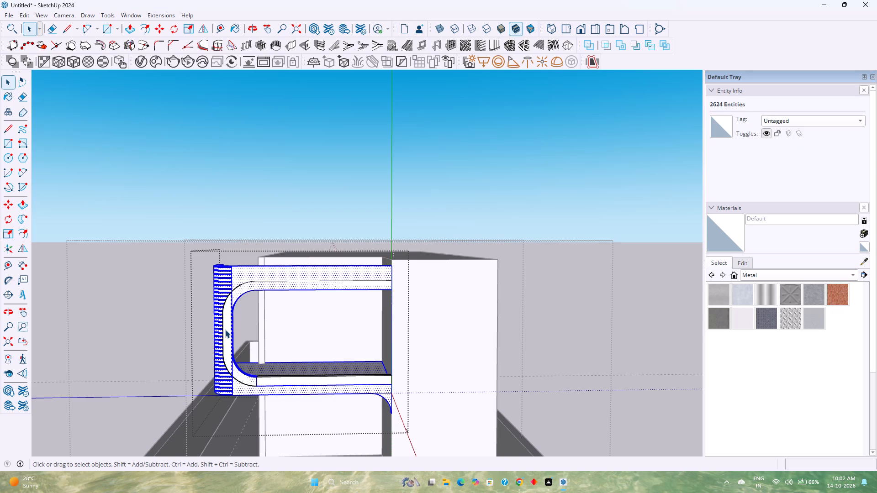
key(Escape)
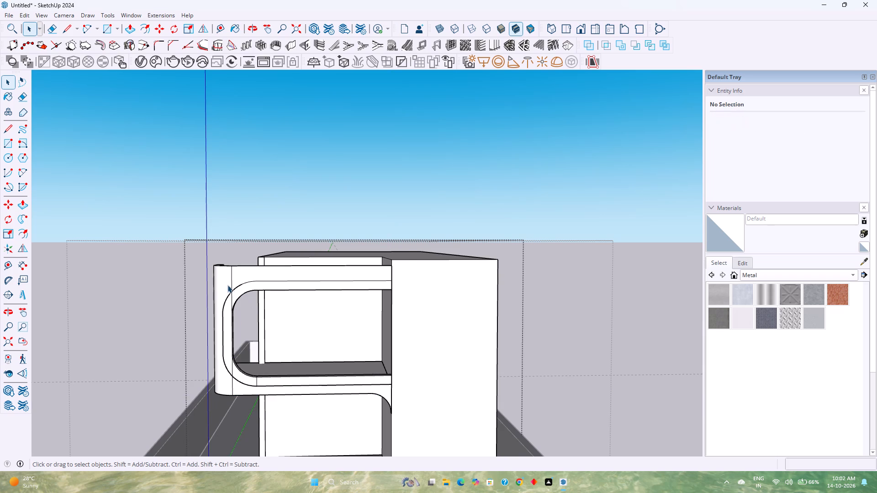
Examine the rounded frame, its inner rim and the adjoining house wall from above and from the front.
scroll(228, 285, up, 3)
middle_drag(230, 285, 314, 364)
middle_click(309, 364)
middle_click(292, 360)
middle_drag(265, 354, 214, 346)
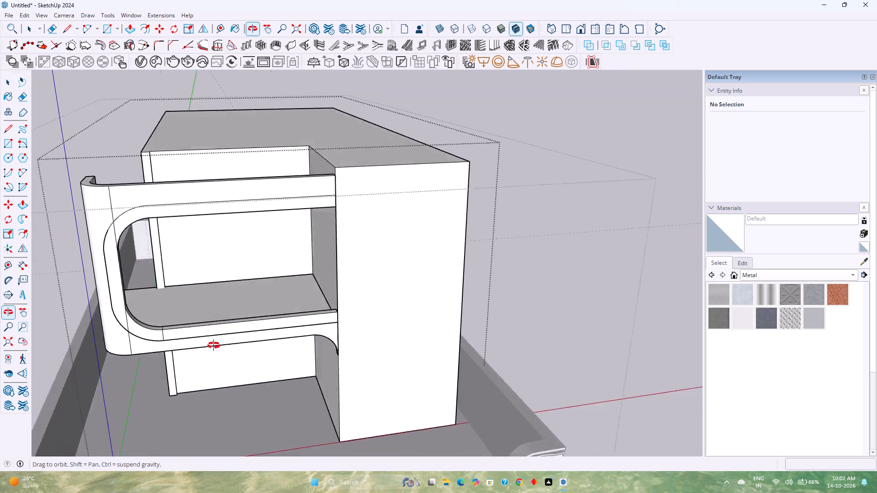
middle_drag(214, 346, 202, 343)
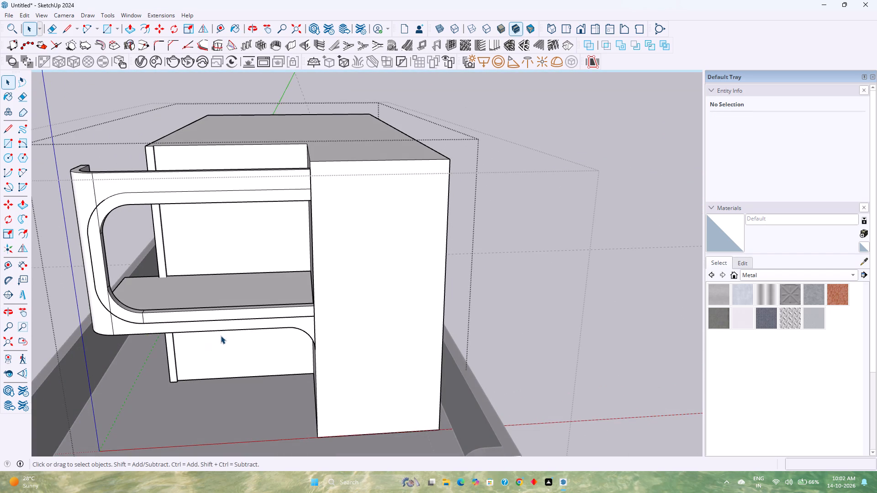
middle_drag(217, 331, 245, 354)
shift+middle_drag(195, 287, 350, 347)
middle_drag(345, 349, 286, 330)
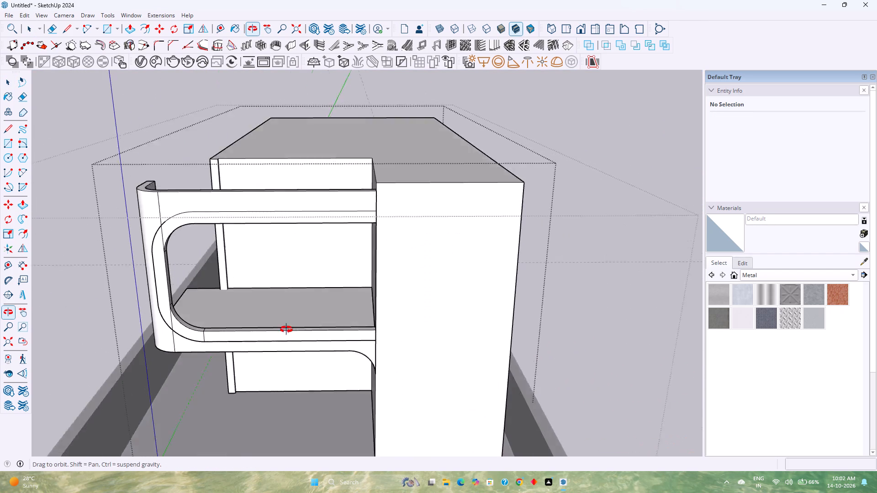
middle_drag(286, 330, 280, 329)
shift+middle_drag(264, 321, 468, 348)
middle_drag(455, 348, 370, 294)
scroll(436, 288, up, 3)
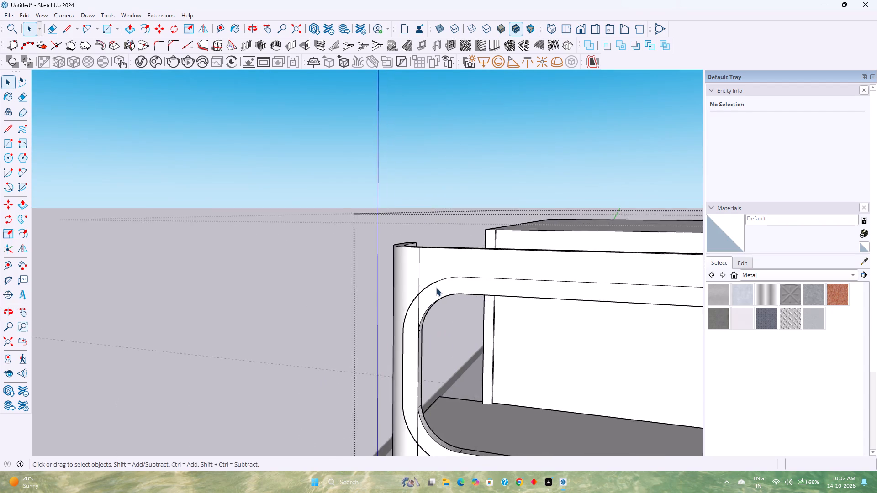
scroll(436, 288, up, 4)
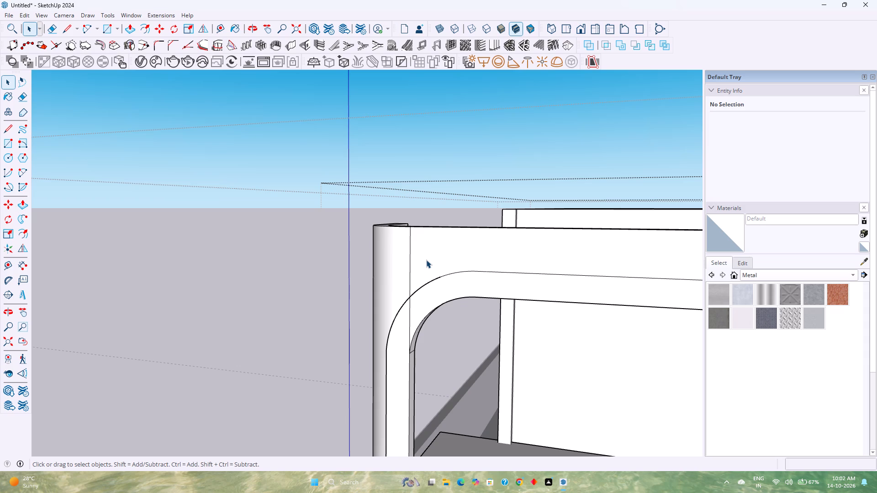
scroll(426, 260, down, 2)
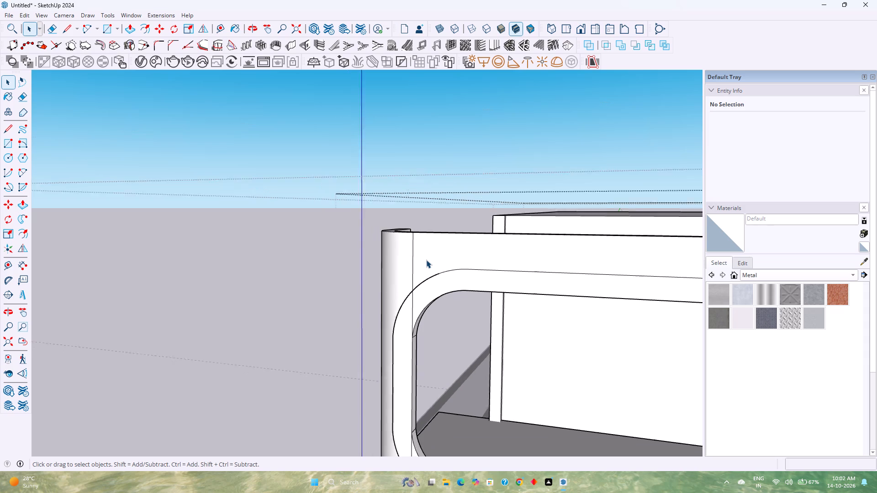
scroll(426, 260, down, 2)
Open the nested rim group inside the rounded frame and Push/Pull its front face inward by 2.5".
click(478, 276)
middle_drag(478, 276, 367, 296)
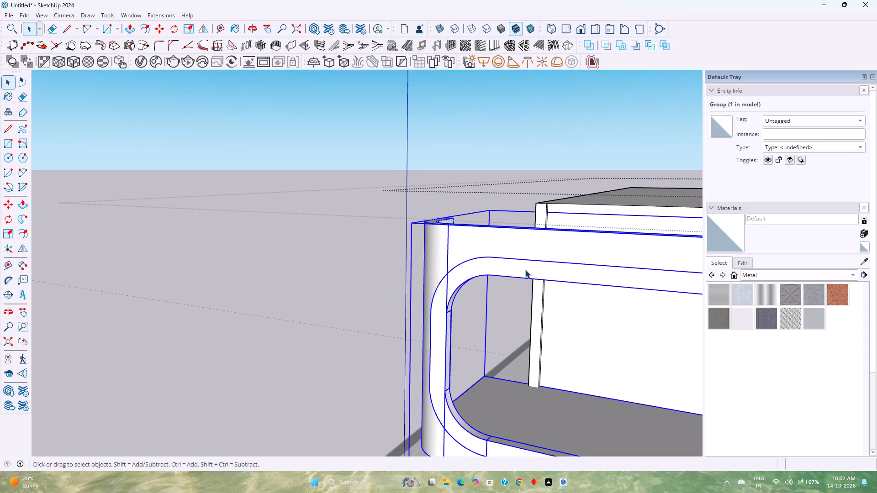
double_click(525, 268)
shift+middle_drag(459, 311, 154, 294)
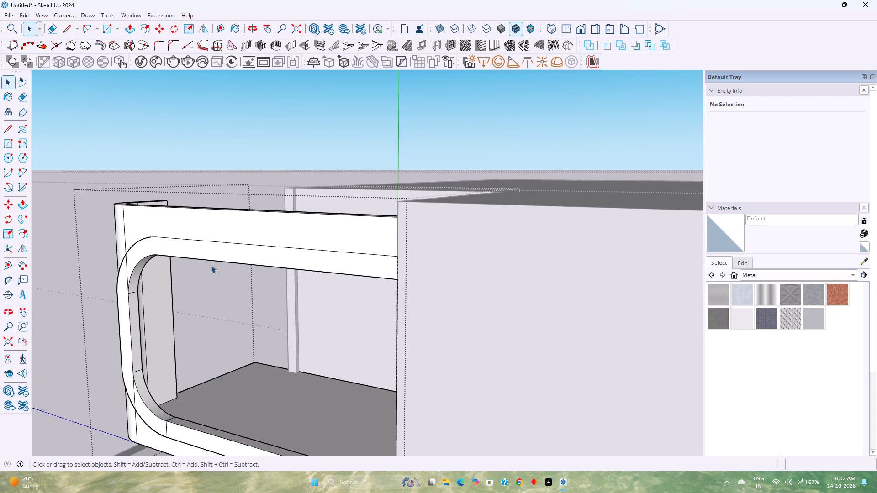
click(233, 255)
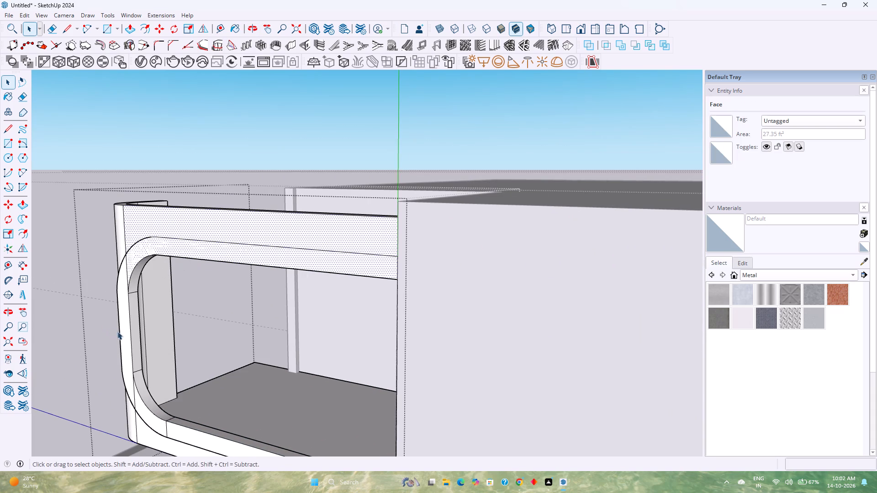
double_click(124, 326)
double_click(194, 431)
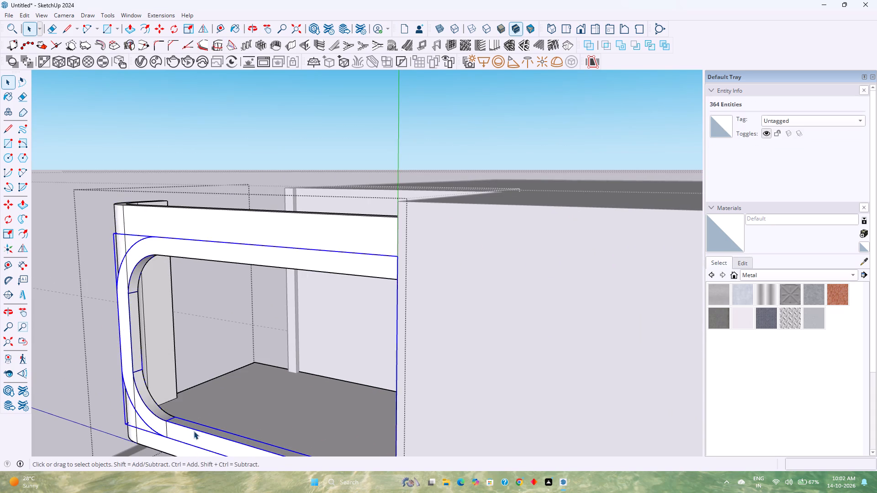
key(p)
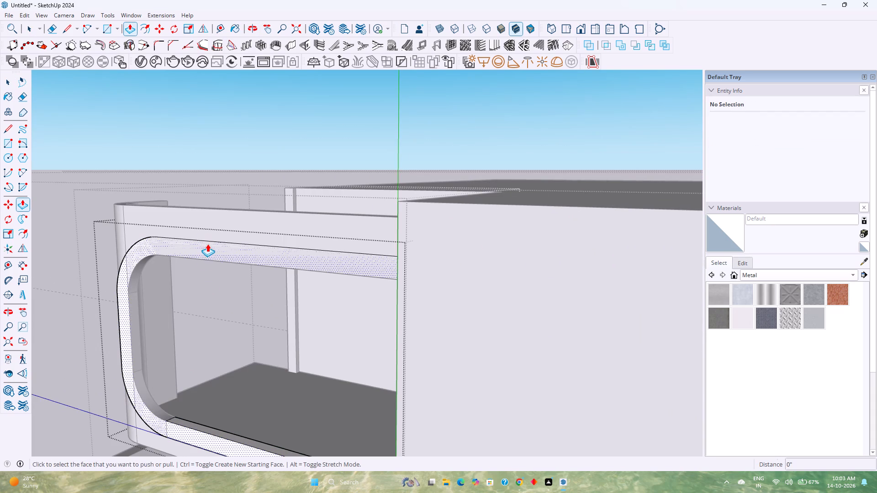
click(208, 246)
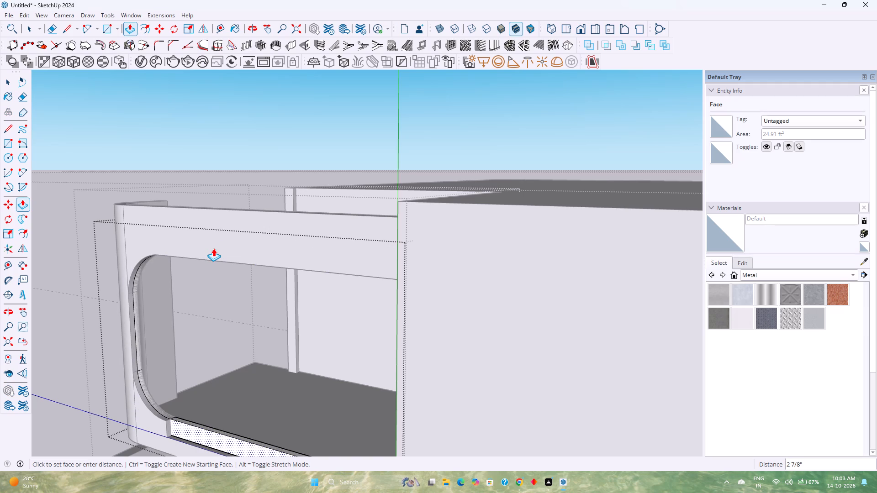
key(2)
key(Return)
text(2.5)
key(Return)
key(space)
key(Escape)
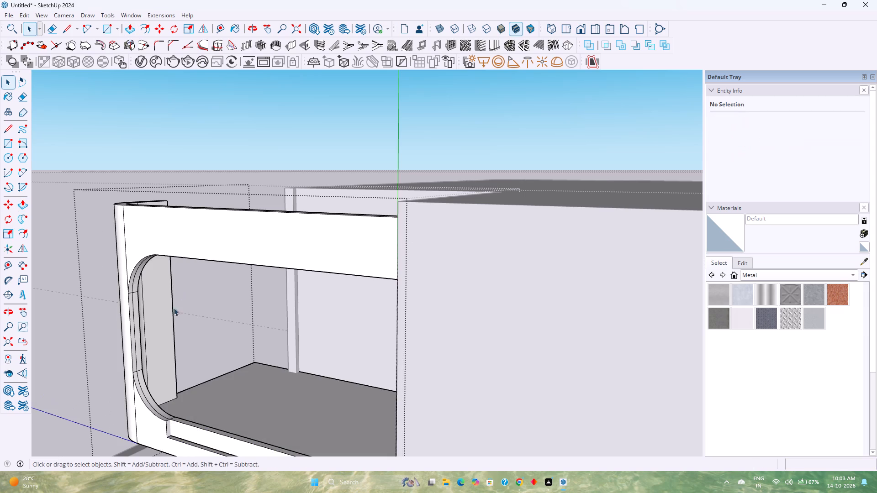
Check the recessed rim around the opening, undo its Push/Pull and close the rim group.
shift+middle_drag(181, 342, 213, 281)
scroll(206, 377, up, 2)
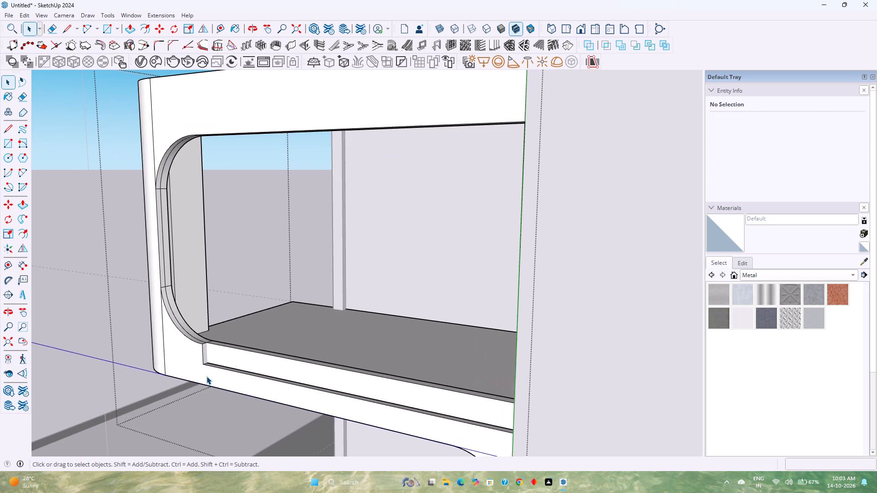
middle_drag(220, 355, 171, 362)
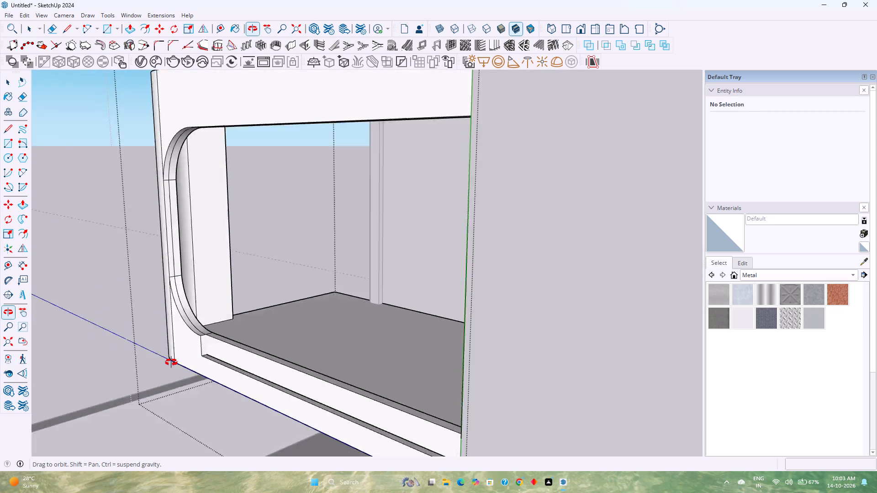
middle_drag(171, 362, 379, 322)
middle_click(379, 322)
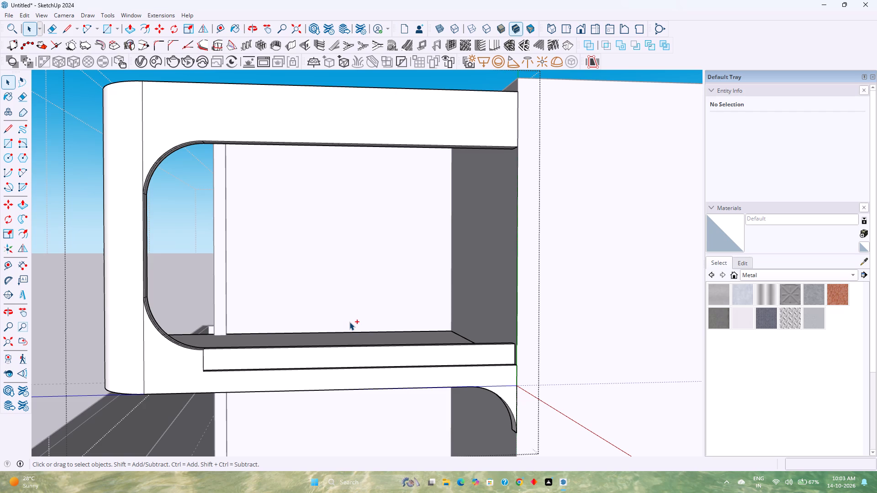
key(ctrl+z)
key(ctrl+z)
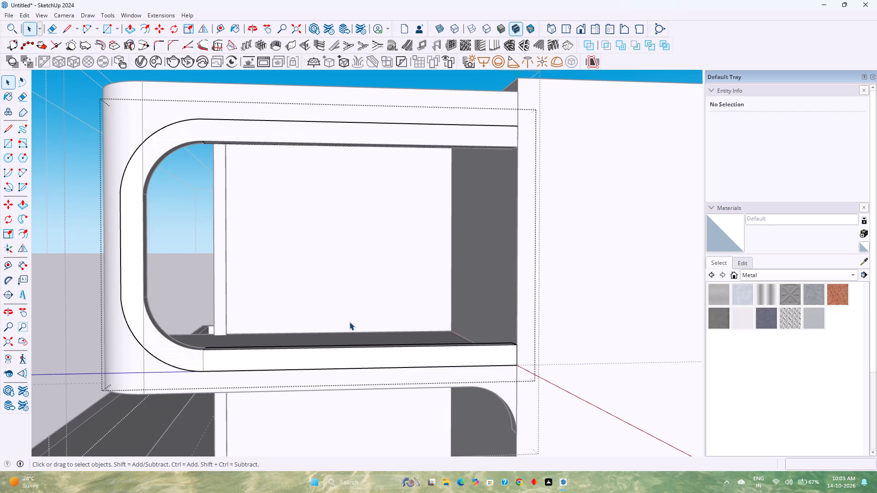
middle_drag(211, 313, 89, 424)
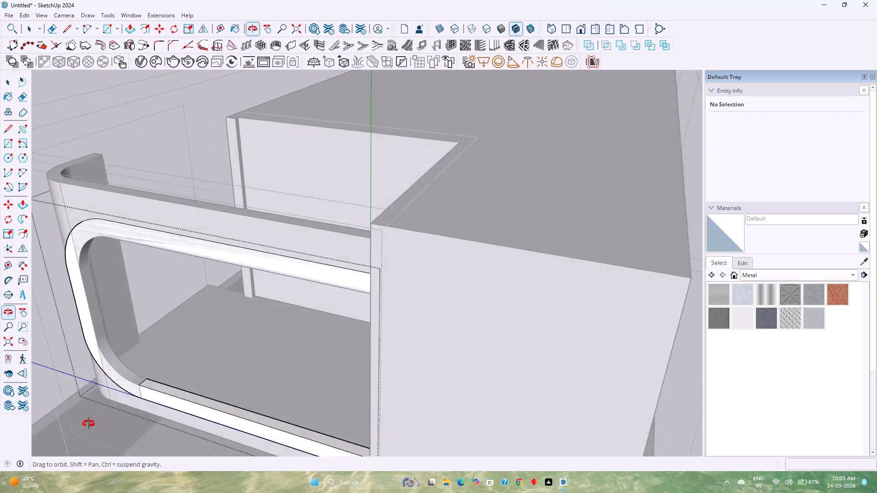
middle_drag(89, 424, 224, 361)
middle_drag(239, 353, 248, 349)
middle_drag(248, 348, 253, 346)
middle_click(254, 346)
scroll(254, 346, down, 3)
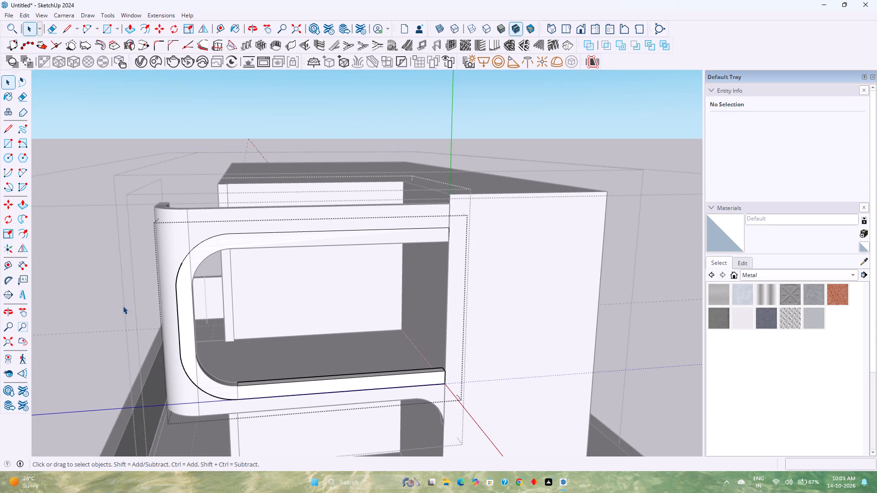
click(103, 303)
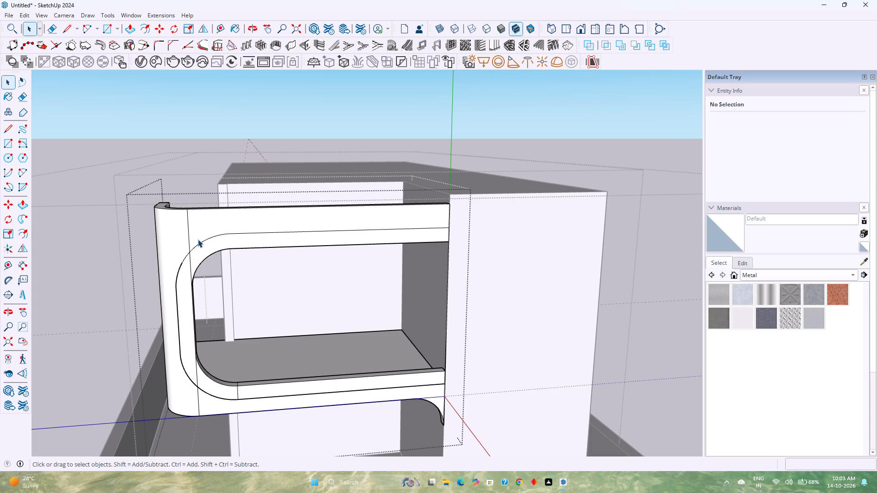
Examine the rounded frame and the open space above its floor slab from above and from the side.
middle_drag(203, 229, 201, 324)
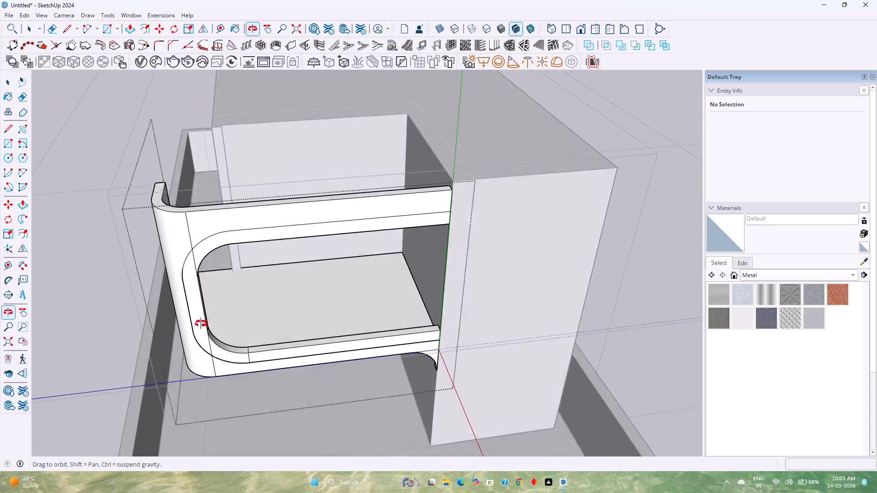
middle_drag(201, 324, 331, 333)
middle_drag(336, 330, 422, 308)
middle_drag(422, 308, 433, 314)
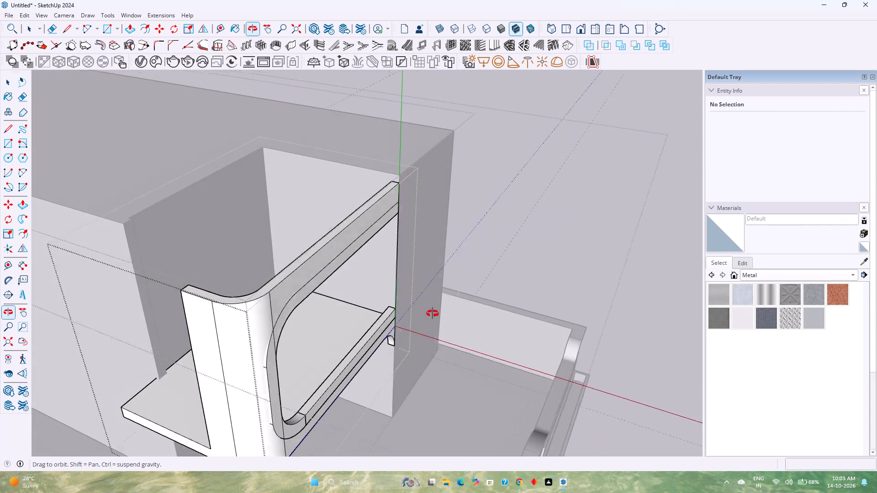
middle_drag(433, 314, 434, 314)
scroll(434, 314, down, 4)
middle_drag(359, 264, 230, 332)
middle_drag(230, 332, 227, 334)
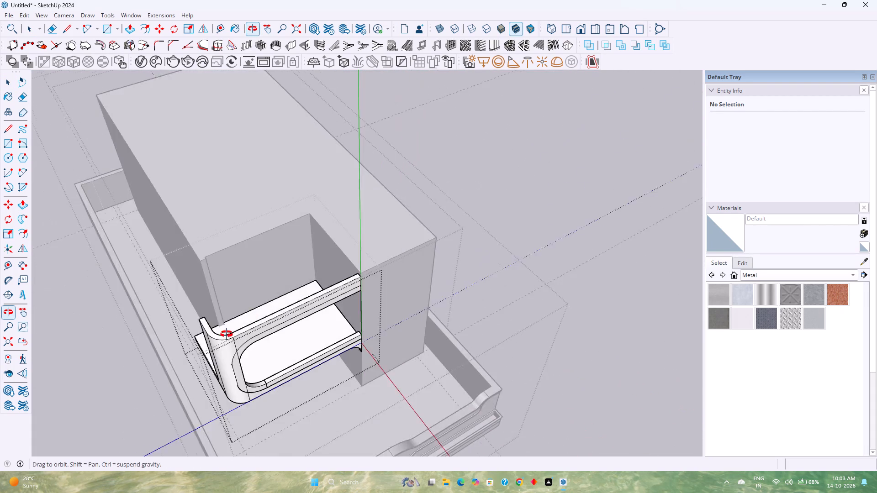
middle_drag(227, 334, 215, 341)
middle_click(213, 342)
middle_click(213, 342)
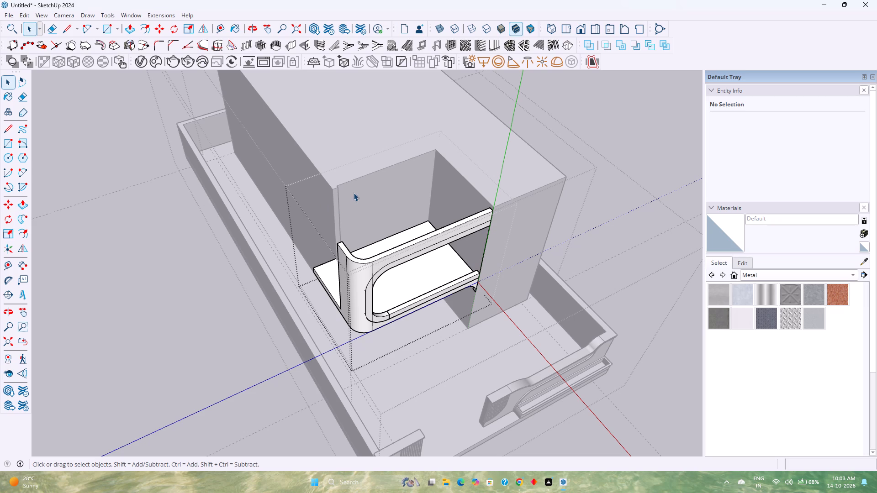
Copy the floor slab's top face straight up 10' 6" to roof level above the rounded frame.
scroll(346, 239, up, 3)
middle_drag(345, 241, 479, 276)
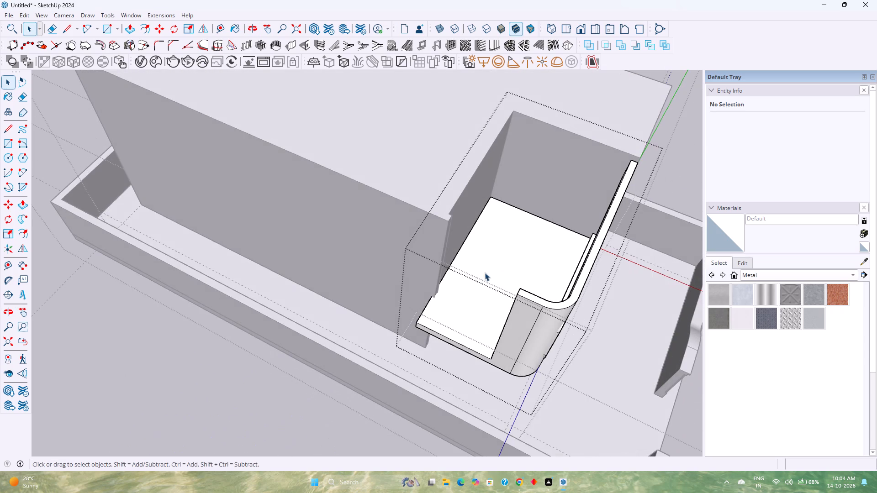
click(499, 252)
double_click(499, 252)
click(499, 252)
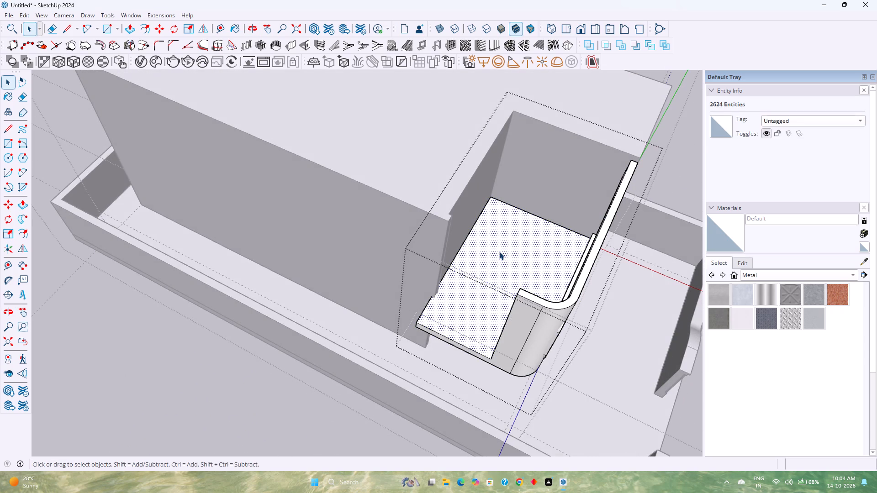
key(m)
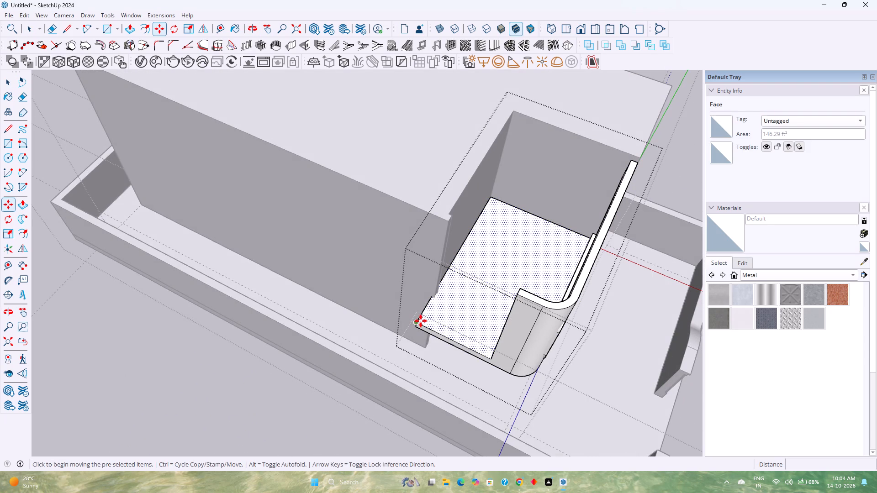
click(420, 321)
key(Up)
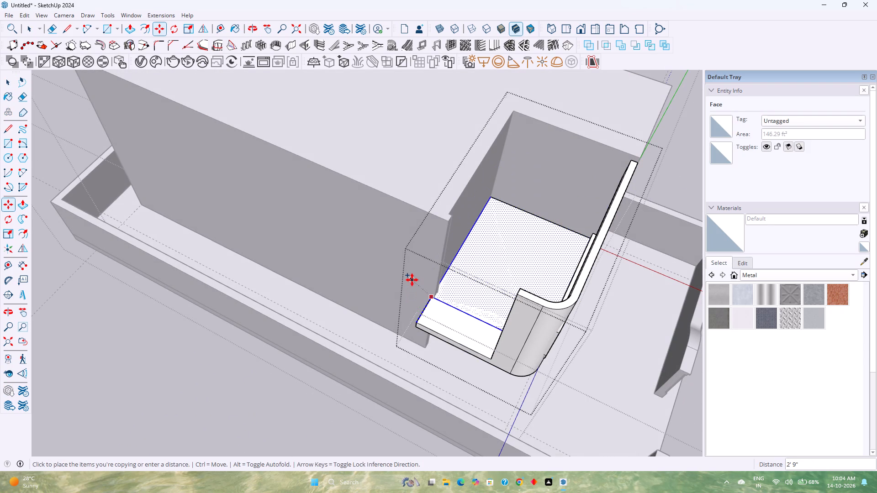
key(Left)
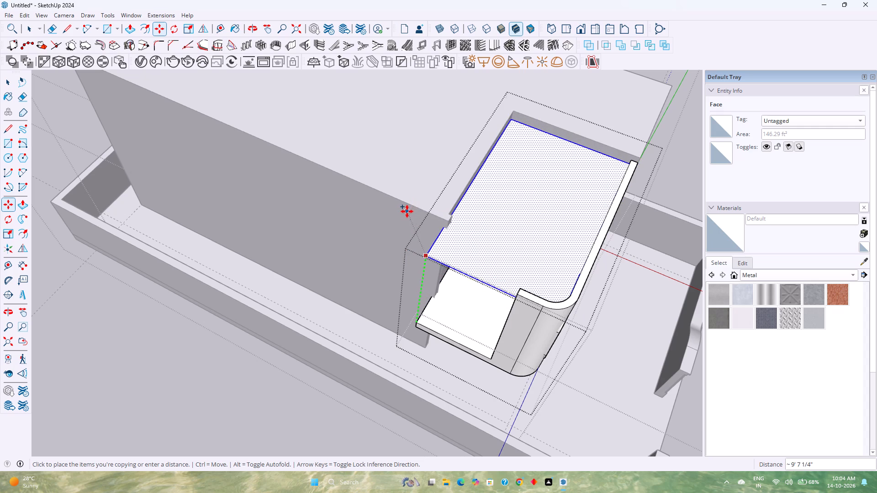
click(419, 204)
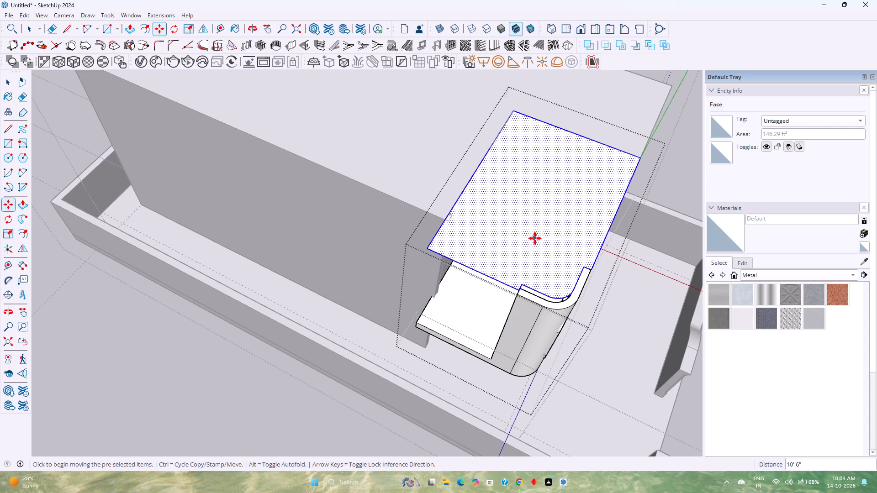
Move the copied floor face down 6" so its corner sits on the top corner of the rounded frame.
middle_drag(535, 238, 303, 238)
scroll(206, 304, up, 3)
middle_drag(225, 330, 223, 295)
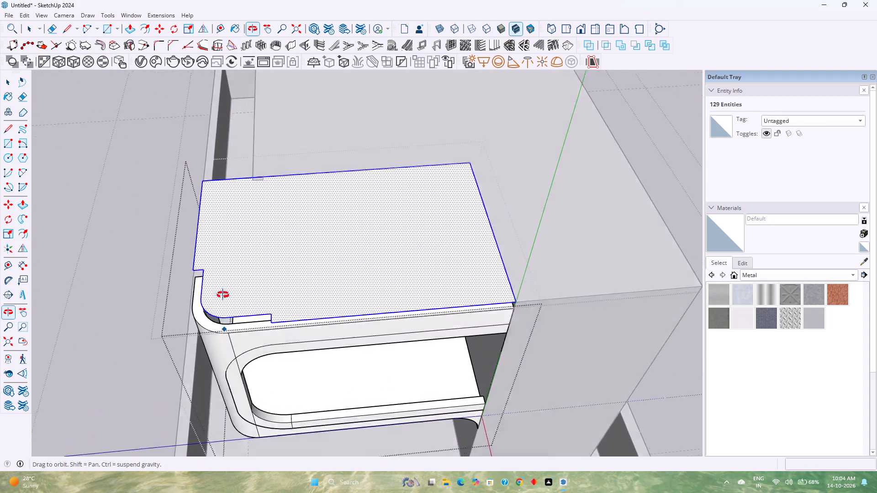
middle_drag(223, 295, 238, 272)
scroll(342, 333, up, 3)
middle_drag(342, 333, 365, 272)
scroll(365, 272, up, 1)
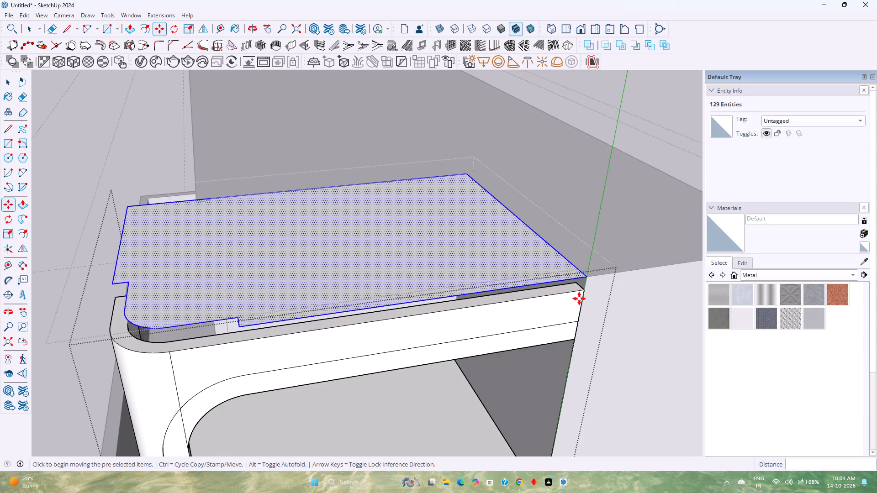
scroll(579, 299, up, 6)
middle_drag(579, 299, 576, 274)
middle_click(576, 274)
click(592, 260)
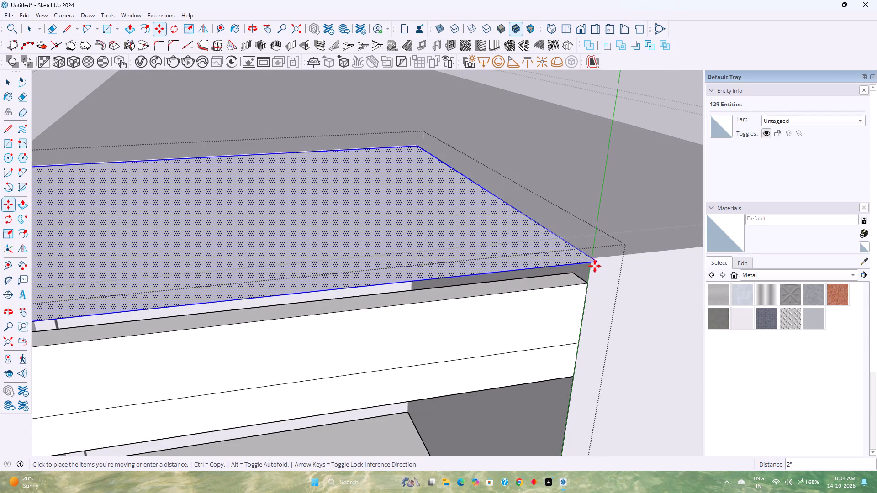
click(590, 284)
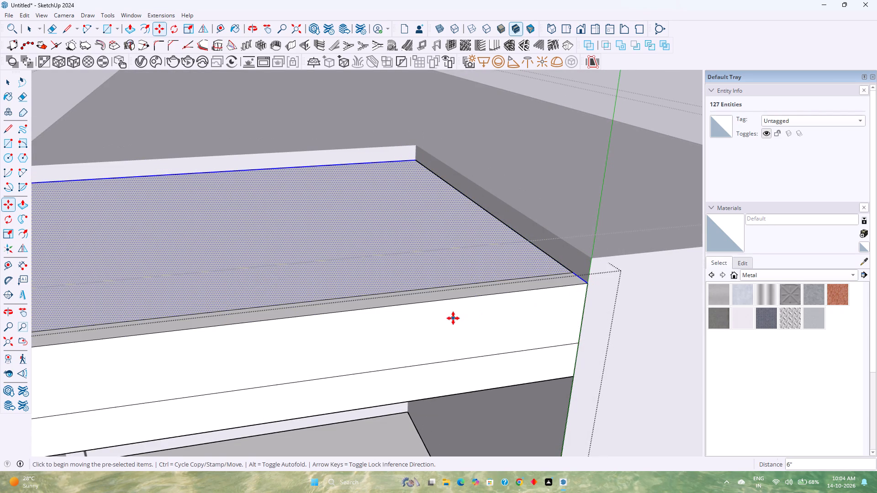
Delete the leftover inner outline on the frame's top: the short cross edges, straight edges and corner arc.
key(space)
scroll(408, 318, down, 2)
shift+middle_drag(408, 318, 660, 279)
scroll(264, 328, down, 2)
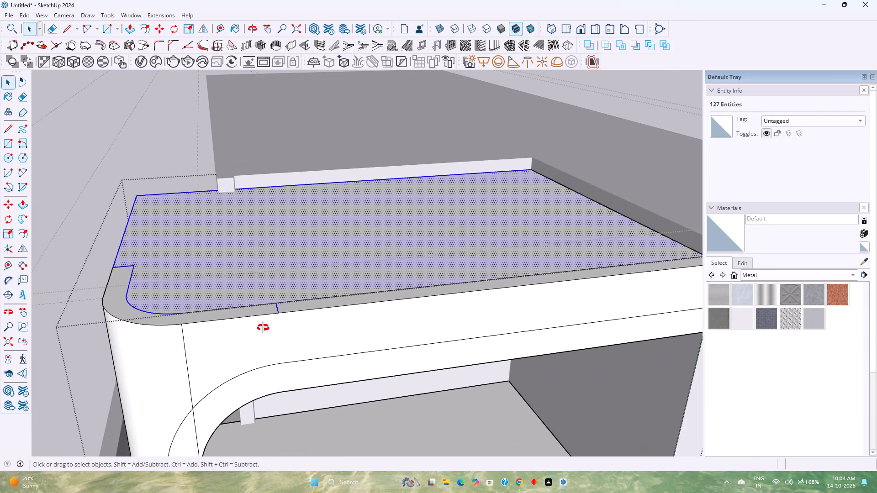
middle_drag(263, 328, 357, 367)
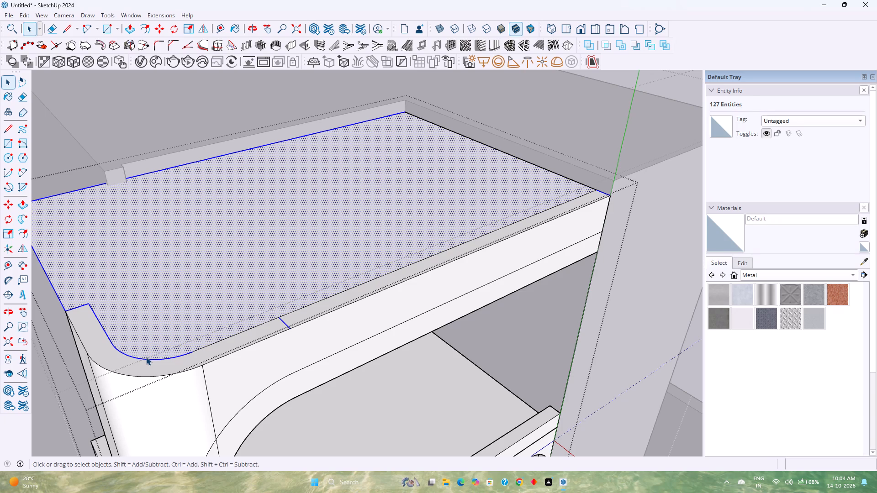
click(225, 338)
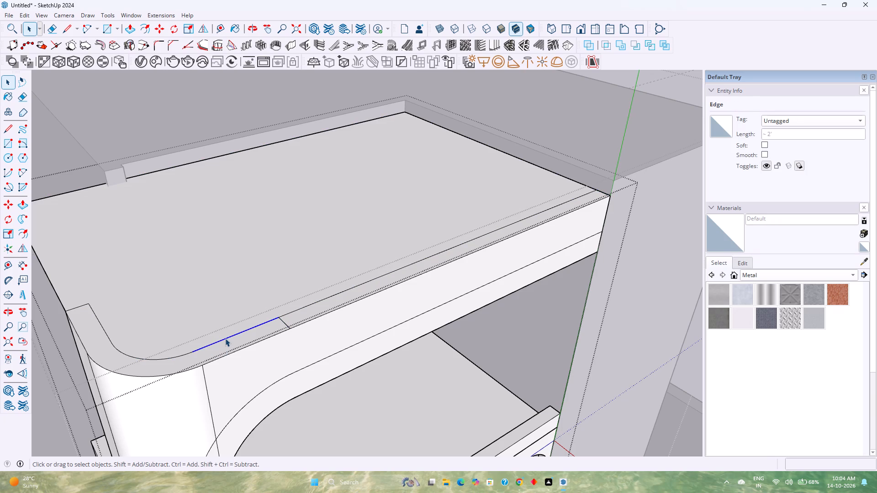
click(284, 321)
key(Delete)
click(79, 306)
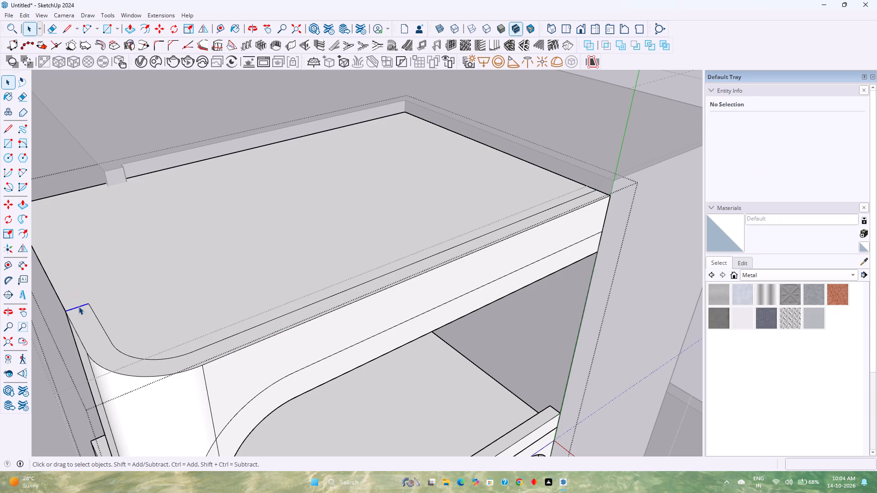
key(Delete)
click(100, 326)
double_click(100, 326)
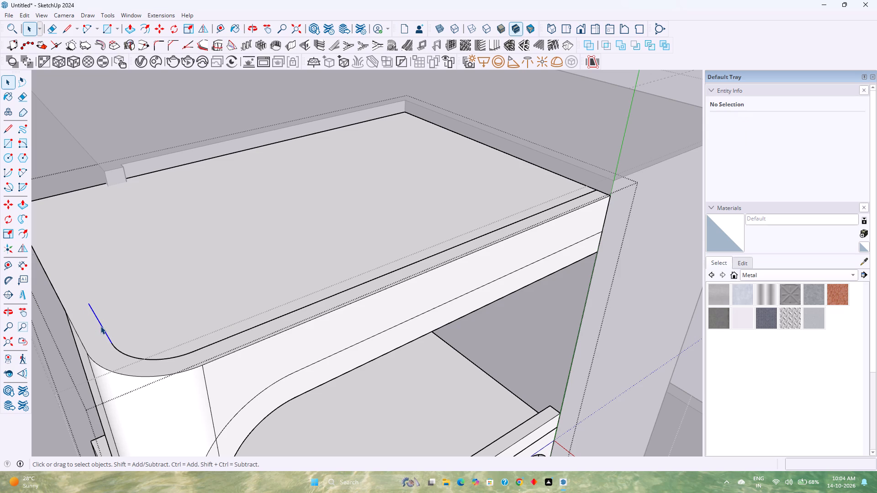
click(103, 325)
key(Delete)
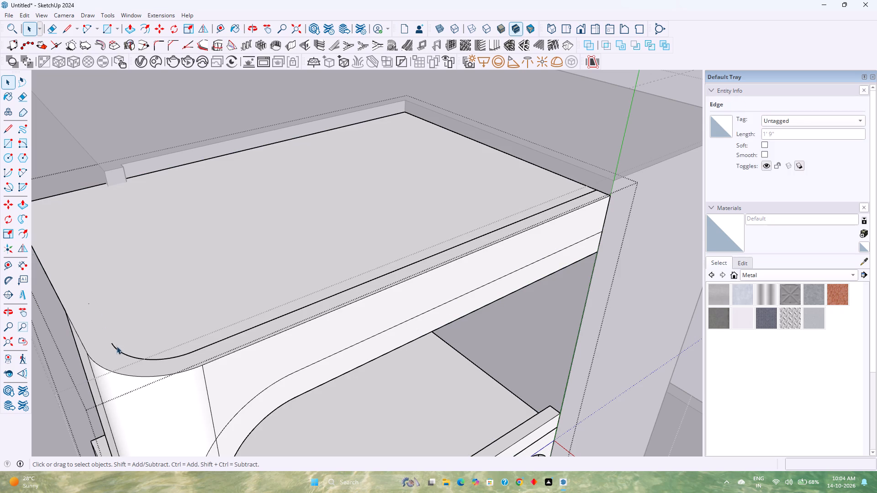
click(121, 351)
key(Delete)
click(201, 350)
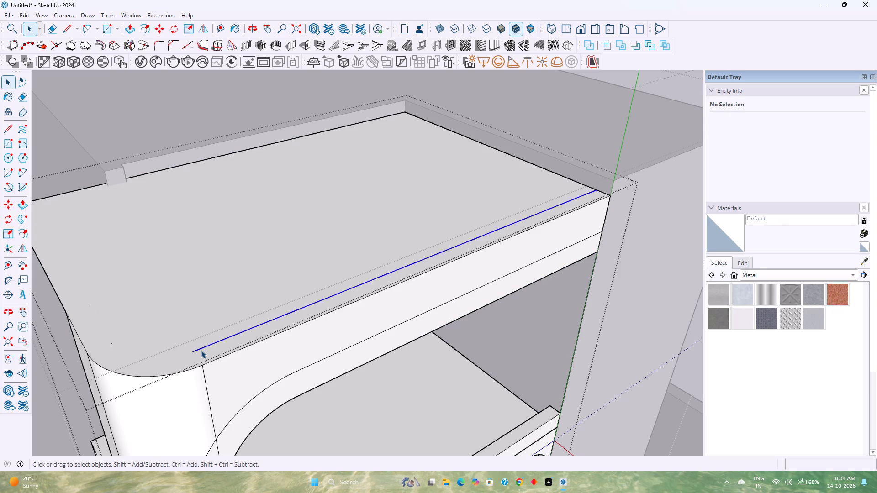
key(Delete)
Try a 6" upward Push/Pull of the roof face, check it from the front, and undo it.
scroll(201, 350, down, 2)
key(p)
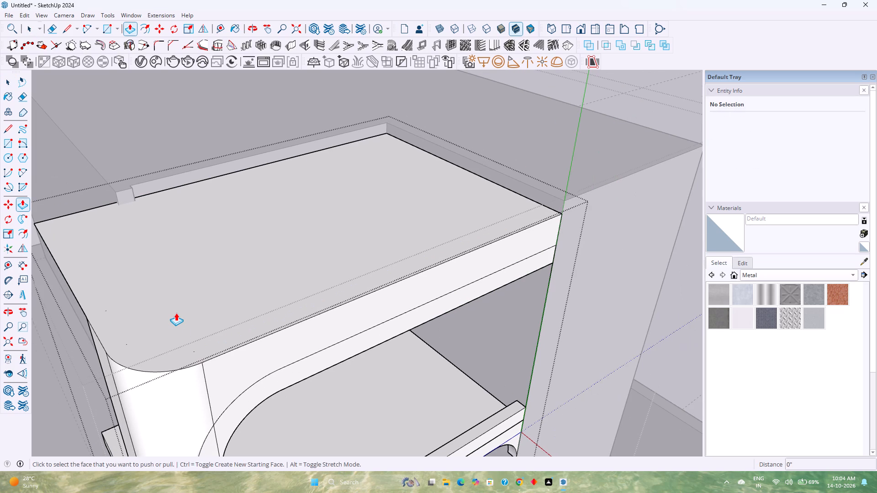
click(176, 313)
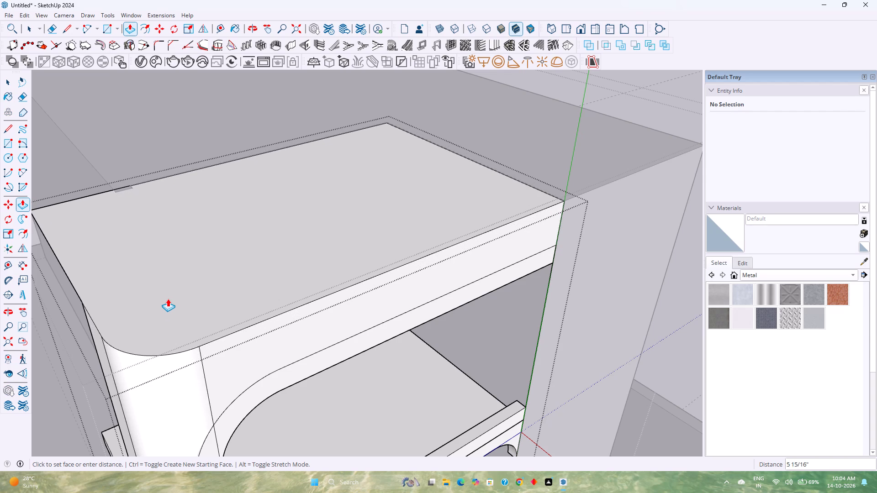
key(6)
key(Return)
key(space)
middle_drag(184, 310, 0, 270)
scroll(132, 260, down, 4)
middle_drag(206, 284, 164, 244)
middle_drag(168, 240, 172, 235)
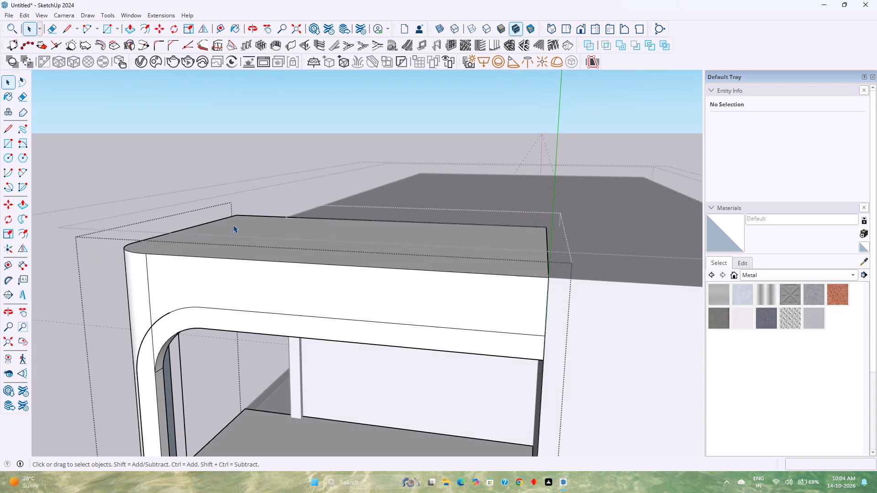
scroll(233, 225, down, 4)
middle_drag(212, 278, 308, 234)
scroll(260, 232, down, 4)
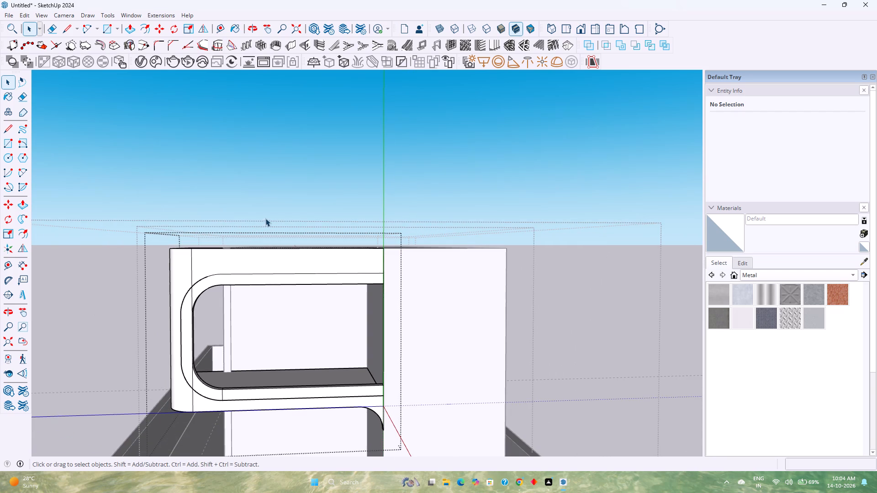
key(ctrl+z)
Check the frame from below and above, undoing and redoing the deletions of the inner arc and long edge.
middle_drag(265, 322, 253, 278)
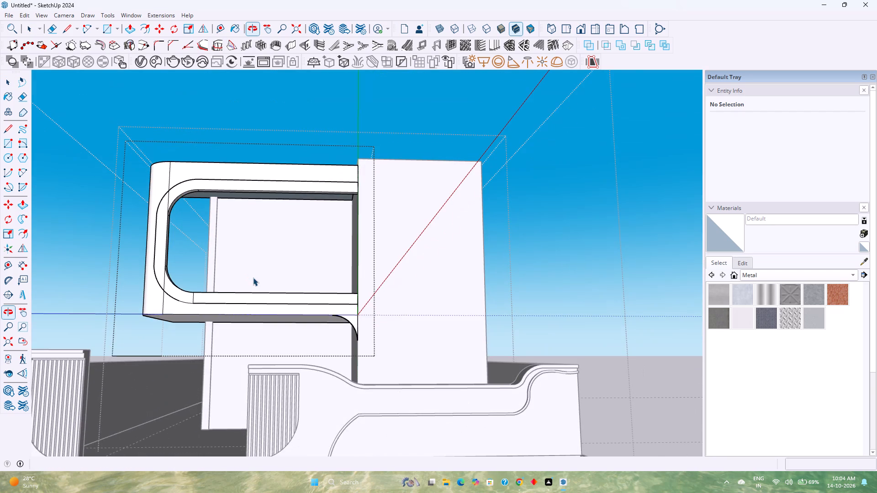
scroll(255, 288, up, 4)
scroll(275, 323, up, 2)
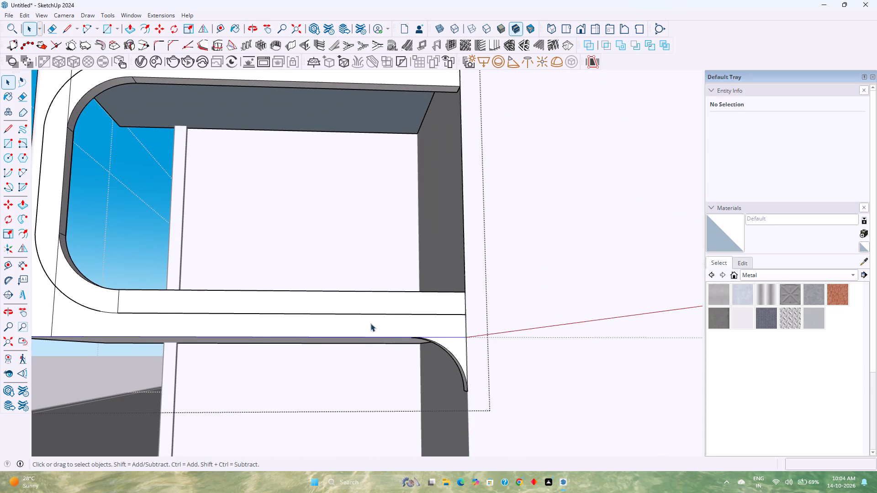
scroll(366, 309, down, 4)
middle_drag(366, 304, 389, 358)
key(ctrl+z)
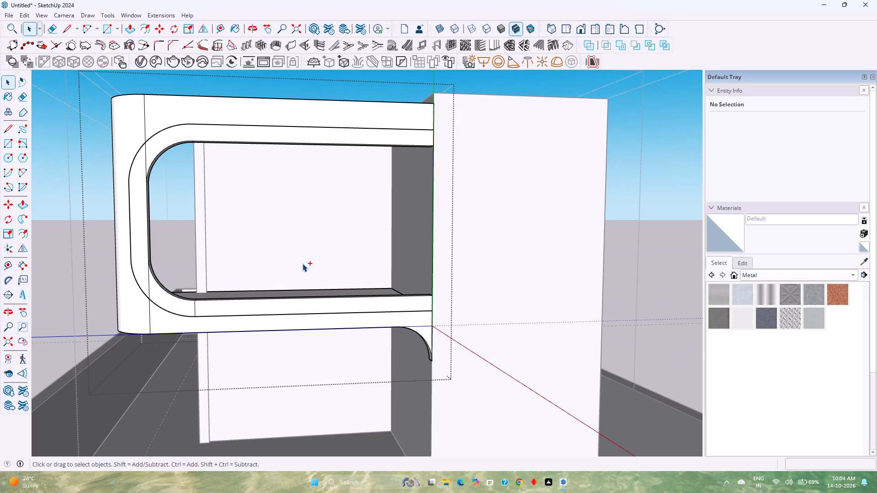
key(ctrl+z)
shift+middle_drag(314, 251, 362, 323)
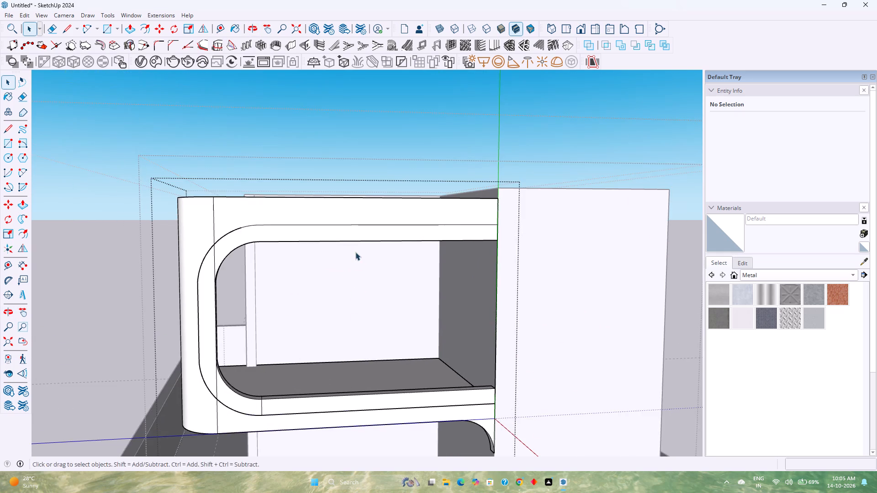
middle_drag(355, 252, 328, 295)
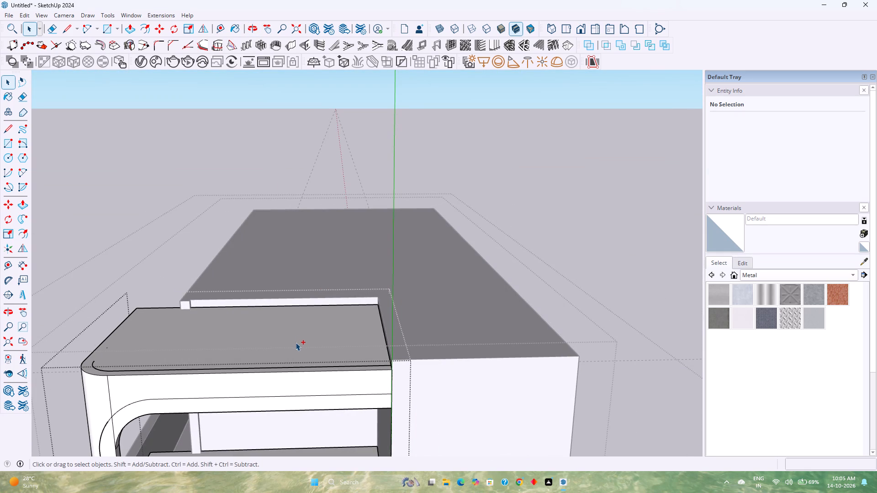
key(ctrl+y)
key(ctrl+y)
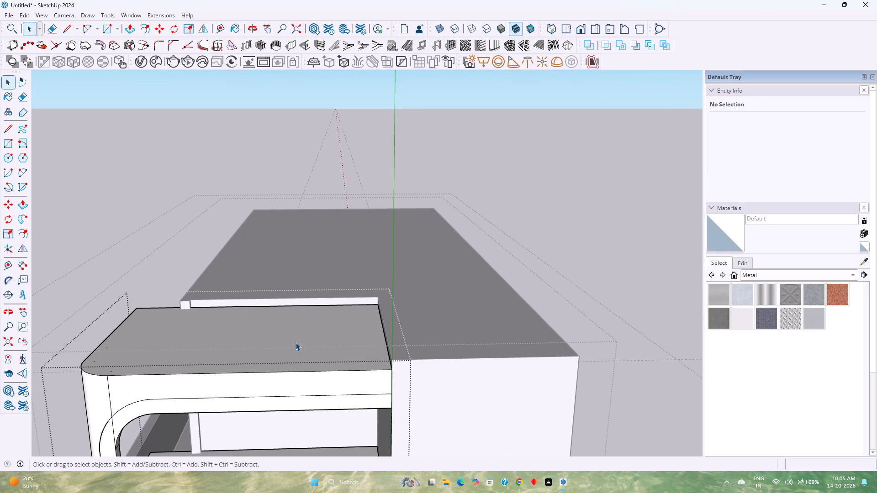
Measure the band height between the rim line and the frame's top corner on the house side.
key(p)
click(286, 342)
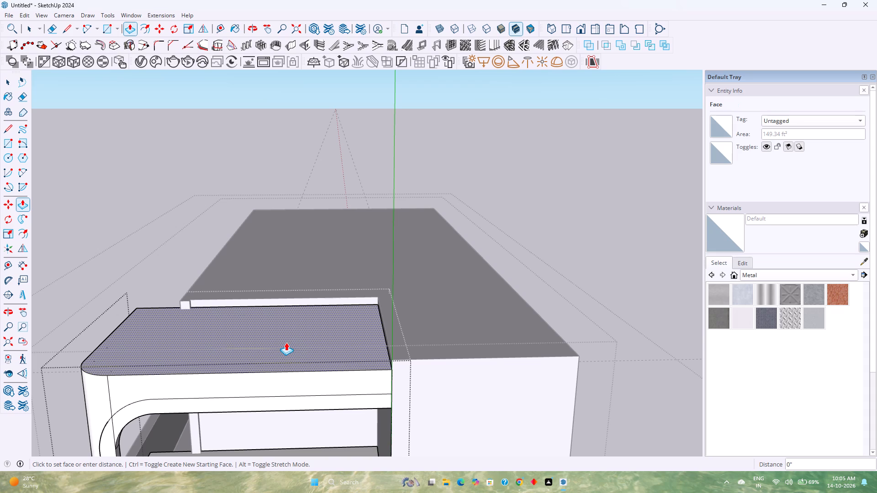
key(space)
click(17, 258)
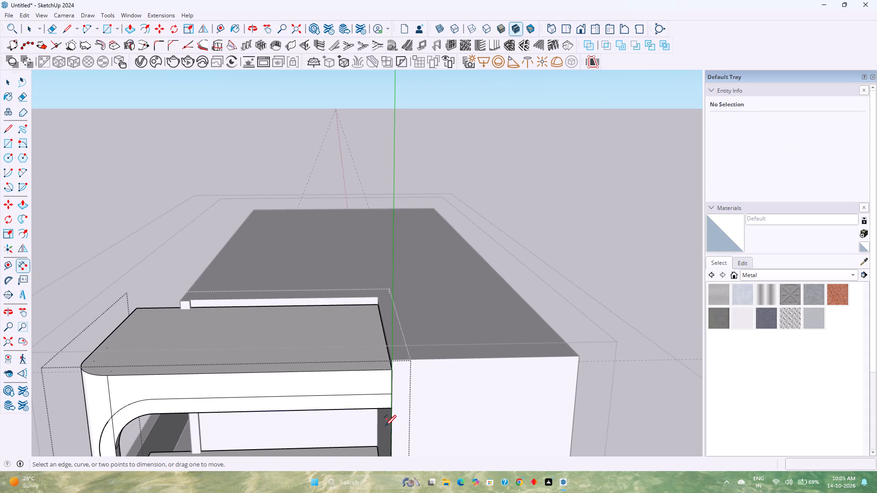
click(392, 394)
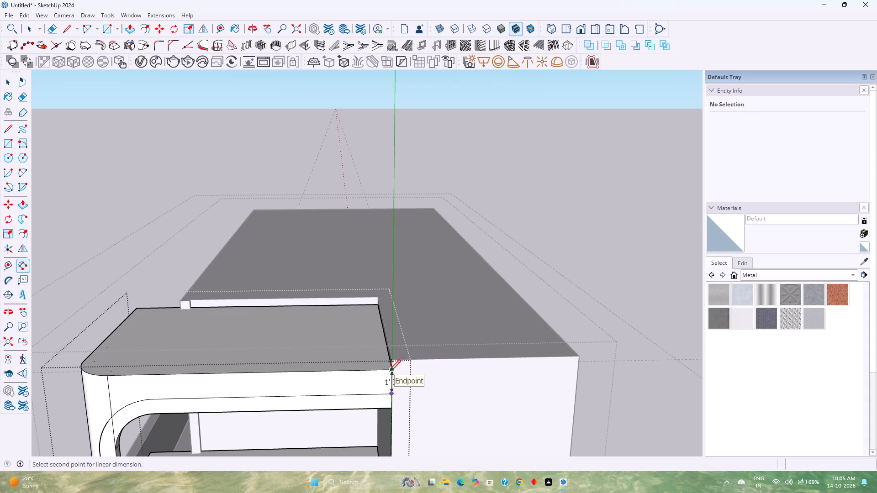
key(Escape)
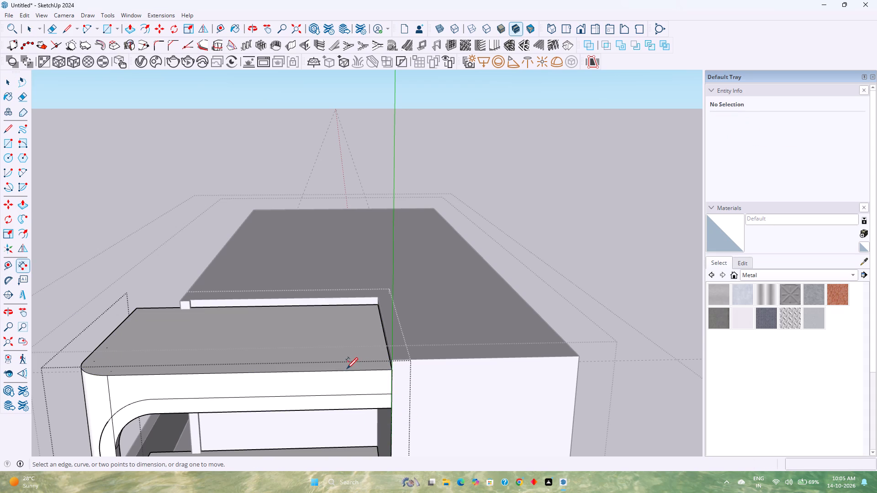
Push/Pull the rounded frame's top face down by 5".
key(p)
click(353, 357)
key(5)
key(Return)
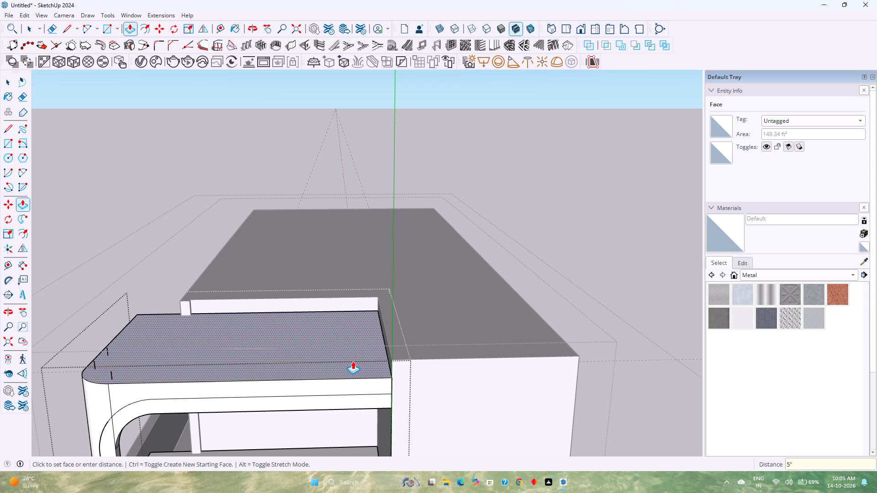
key(space)
Erase the three short vertical edges left standing above the frame's rounded corner.
scroll(123, 387, up, 6)
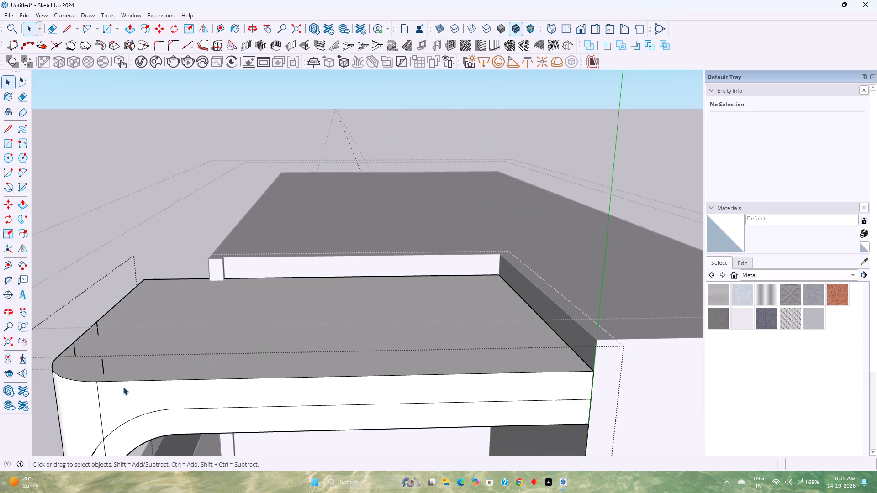
middle_drag(123, 387, 230, 367)
middle_drag(85, 393, 74, 392)
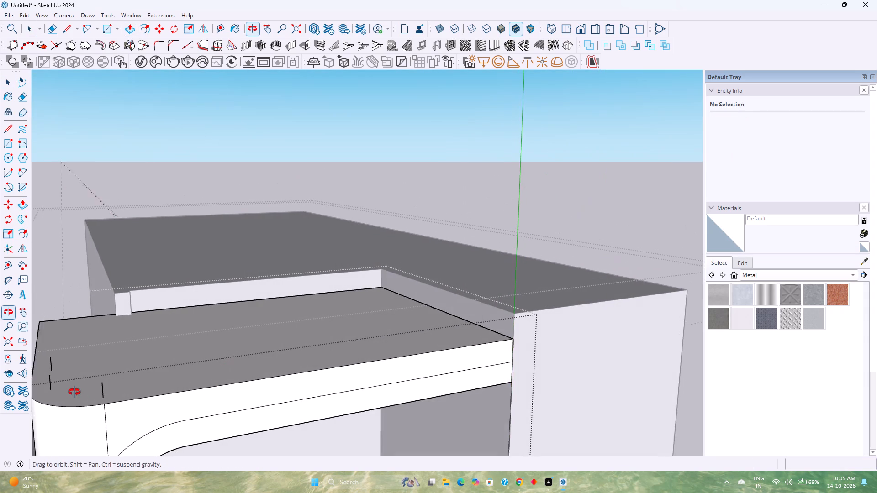
middle_drag(74, 392, 74, 392)
shift+middle_drag(211, 397, 399, 377)
middle_drag(403, 376, 245, 353)
middle_click(244, 353)
scroll(270, 345, up, 3)
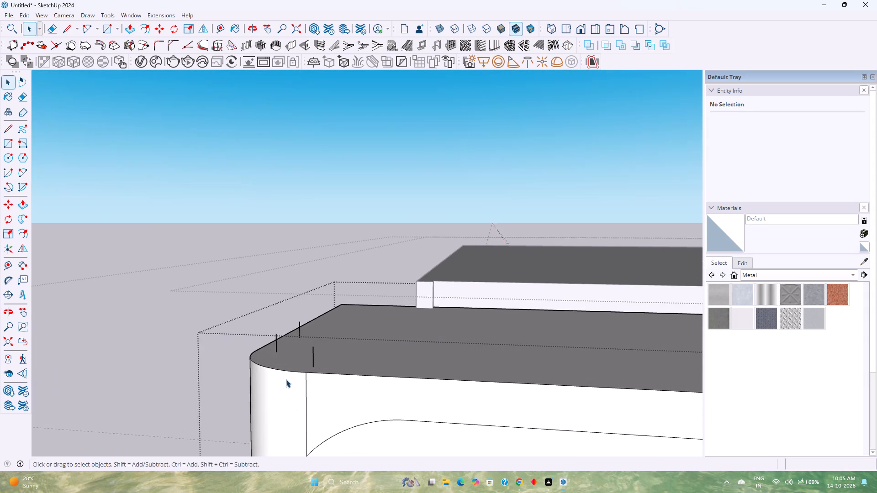
middle_drag(286, 379, 265, 348)
middle_click(265, 348)
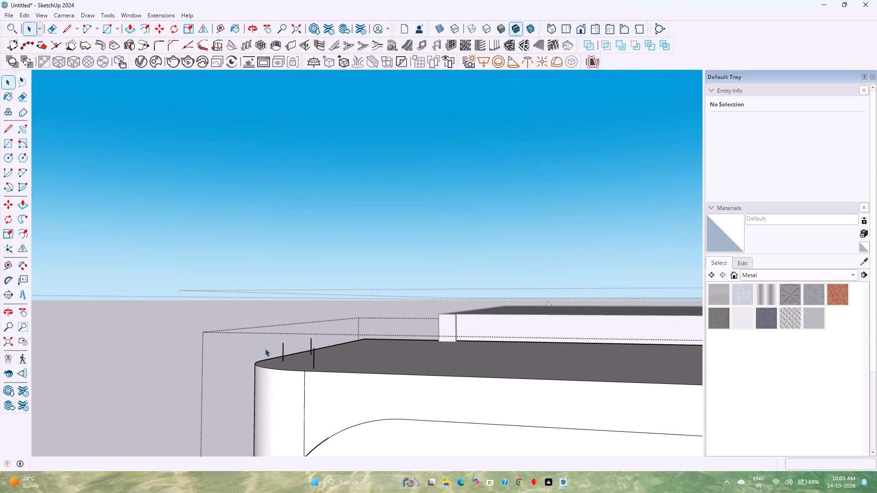
key(e)
click(283, 346)
click(310, 340)
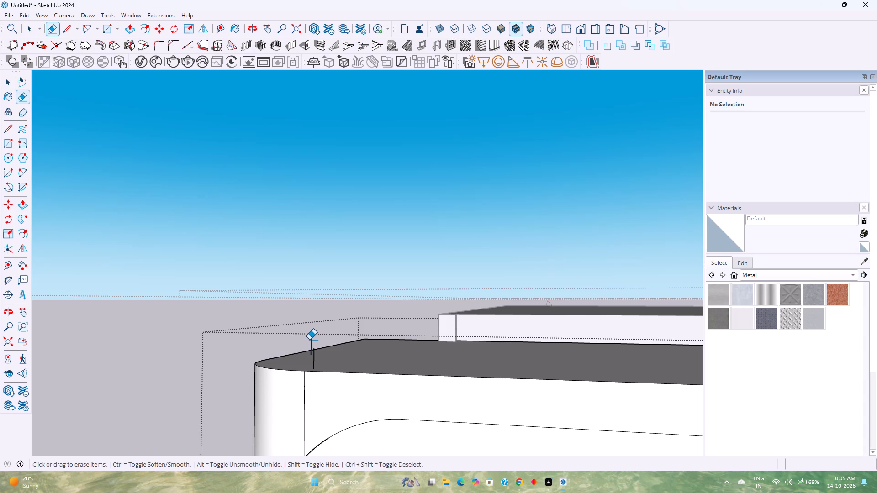
scroll(316, 353, up, 1)
middle_drag(316, 353, 315, 338)
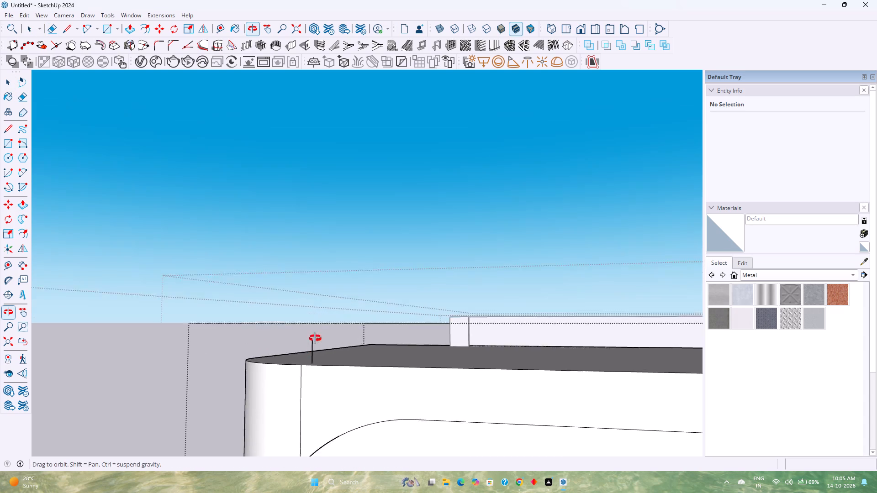
middle_drag(315, 338, 324, 326)
click(318, 331)
drag(322, 331, 317, 330)
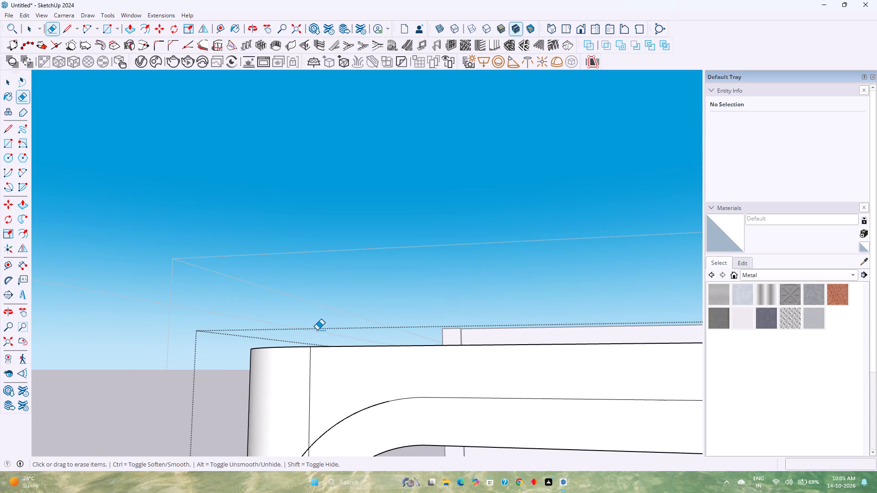
key(space)
Examine the lowered top and the open side of the rounded frame from the front, below and side.
scroll(317, 330, down, 10)
middle_drag(347, 398, 289, 392)
middle_click(289, 392)
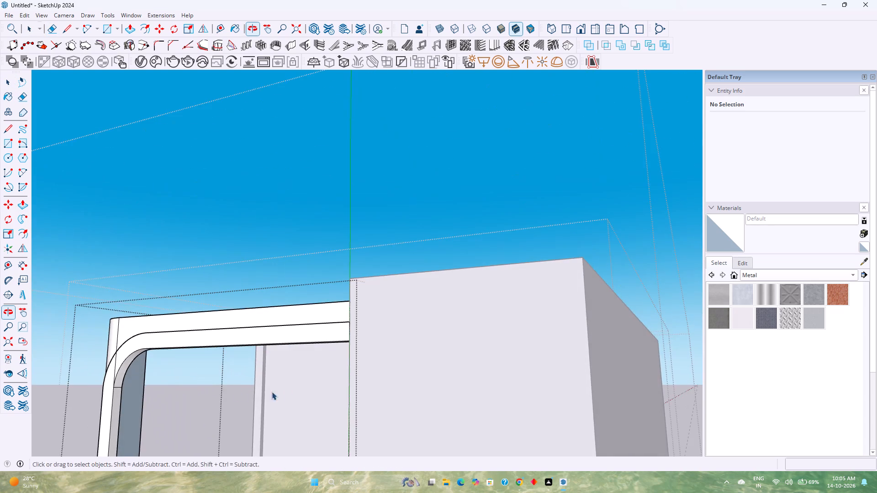
shift+middle_drag(216, 393, 305, 334)
shift+middle_drag(305, 334, 319, 330)
scroll(307, 340, down, 1)
middle_drag(307, 340, 583, 384)
shift+middle_drag(115, 381, 183, 339)
middle_drag(185, 340, 454, 388)
middle_drag(454, 388, 8, 338)
middle_drag(196, 352, 196, 352)
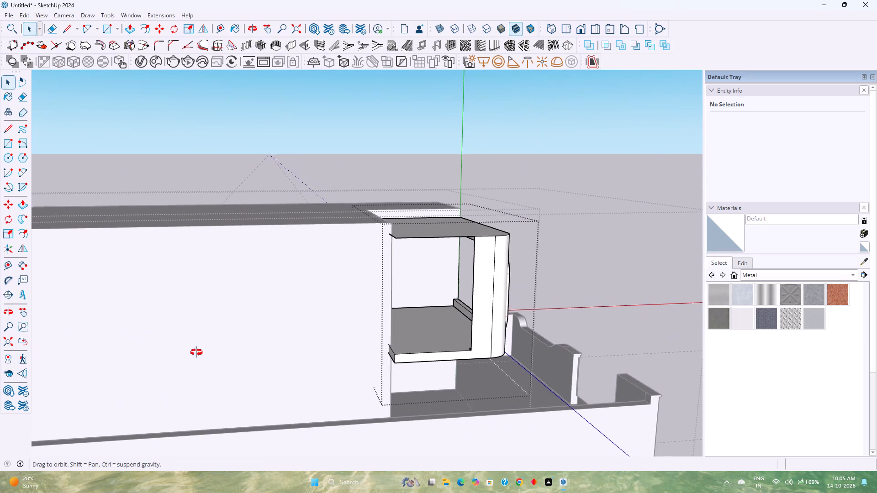
Examine the inside lower corner of the rounded frame, around the gap between the floor slab and the front post.
middle_drag(196, 352, 440, 371)
shift+scroll(441, 370, down, 1)
shift+middle_drag(501, 336, 287, 401)
scroll(301, 383, up, 7)
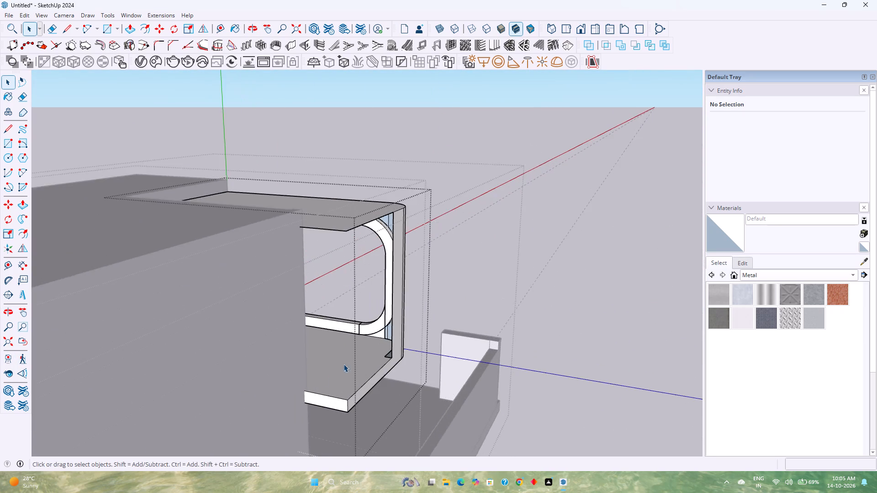
scroll(343, 364, up, 6)
middle_drag(370, 349, 389, 379)
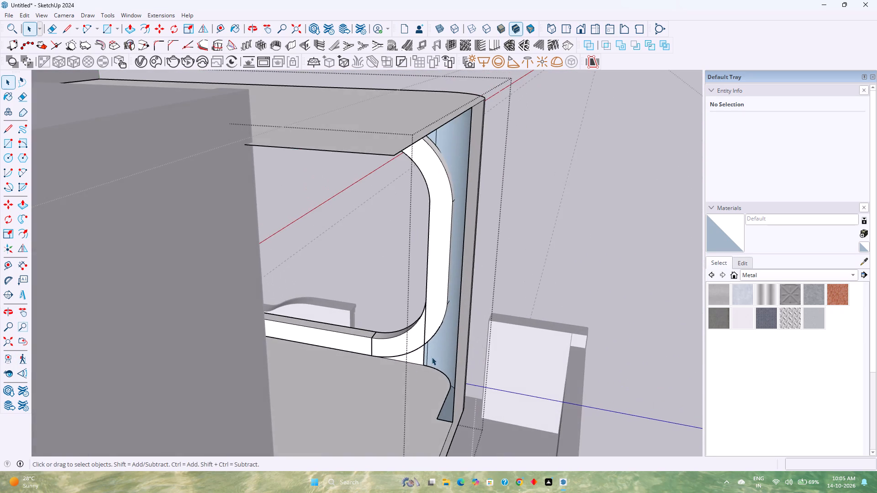
scroll(436, 353, up, 6)
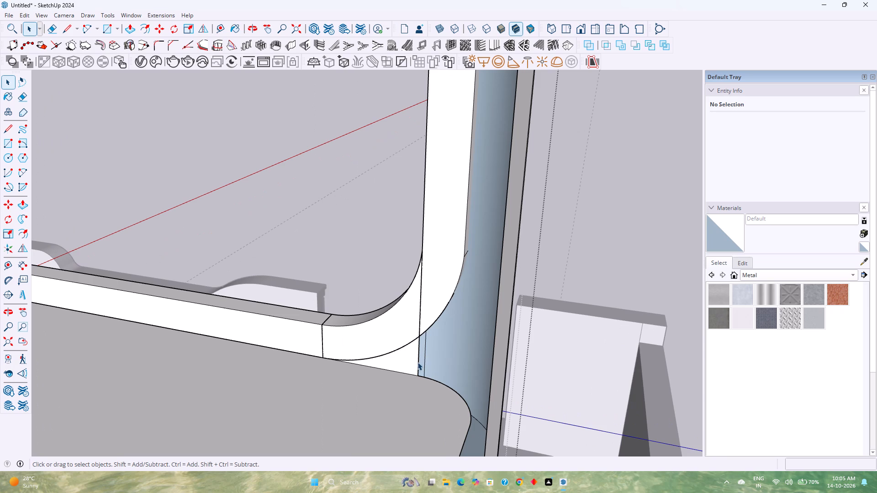
shift+middle_drag(432, 372, 378, 320)
shift+middle_click(378, 320)
middle_drag(377, 320, 403, 335)
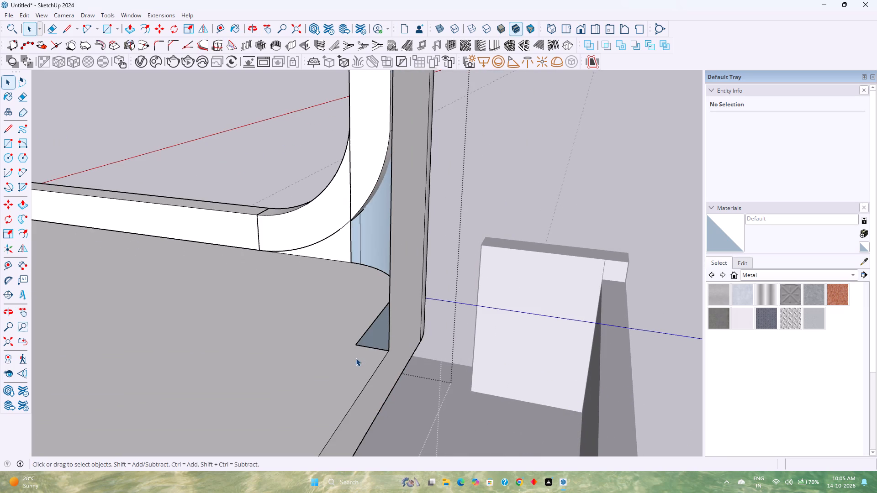
Undo the latest edge erasures around the rounded frame's front corner post.
key(ctrl+z)
key(ctrl+z)
key(ctrl+z)
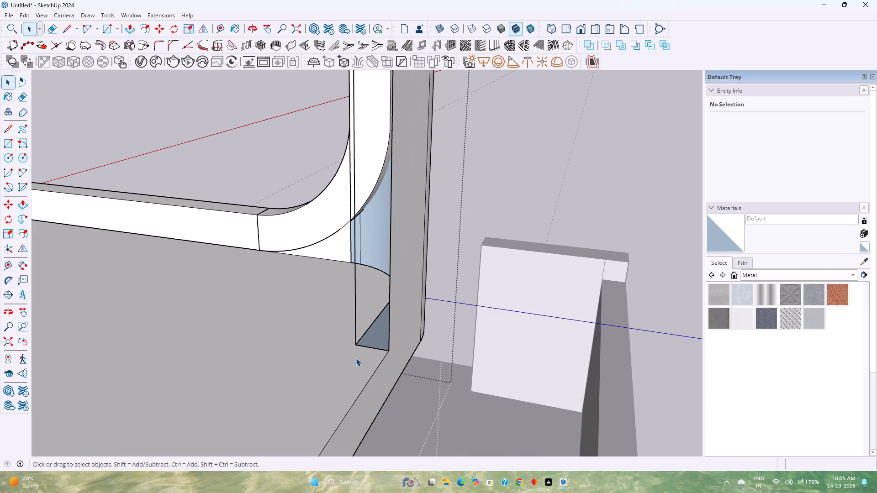
scroll(357, 357, down, 2)
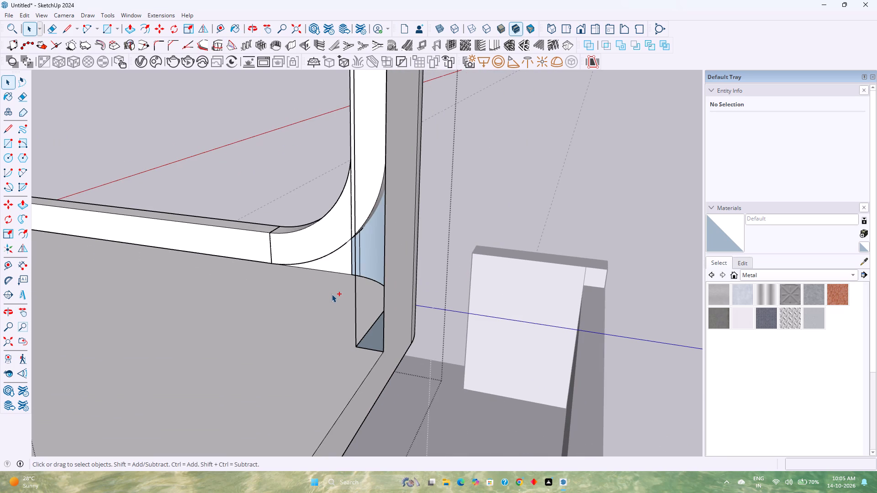
key(ctrl+z)
key(ctrl+z)
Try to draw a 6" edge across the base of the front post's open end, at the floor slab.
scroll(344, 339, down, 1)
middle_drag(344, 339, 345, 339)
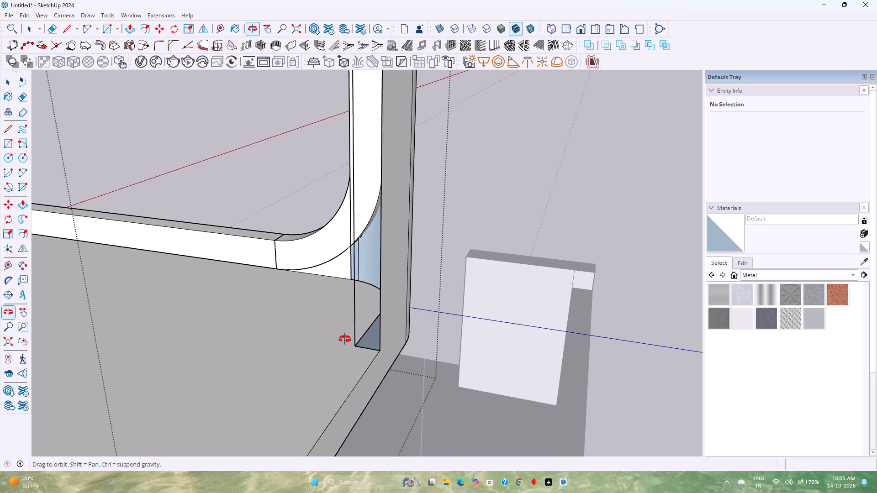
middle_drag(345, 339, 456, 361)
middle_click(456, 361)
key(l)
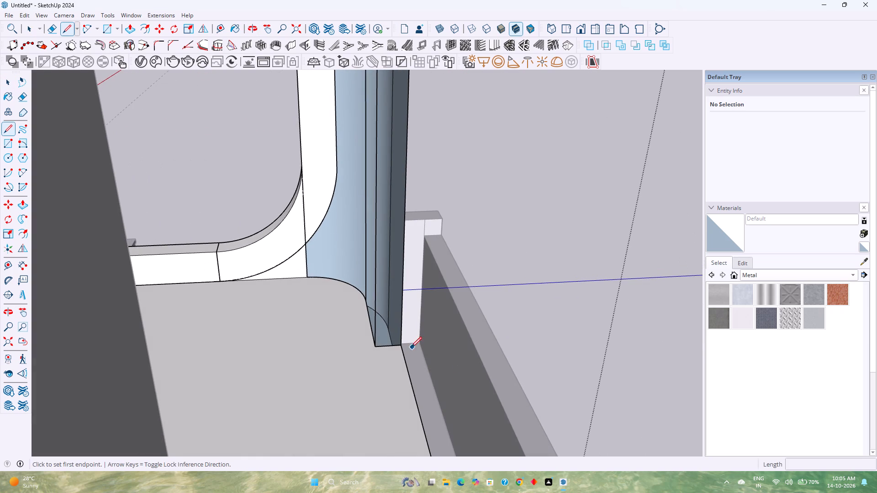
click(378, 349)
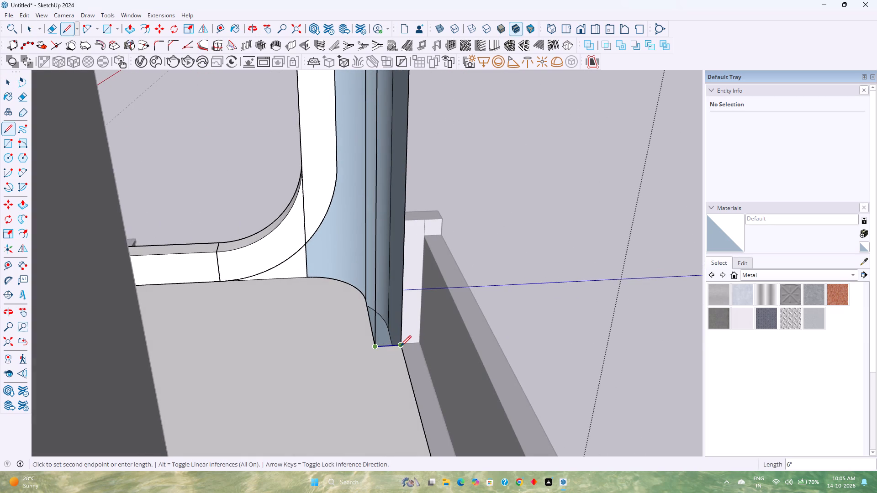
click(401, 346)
Undo further edits until the front post's curved inner face and flat end face are restored.
key(ctrl+z)
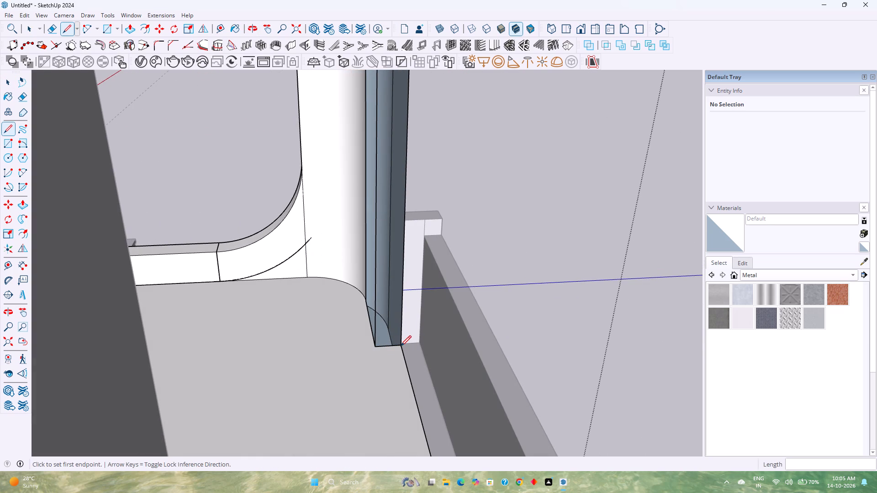
key(ctrl+z)
key(ctrl+z)
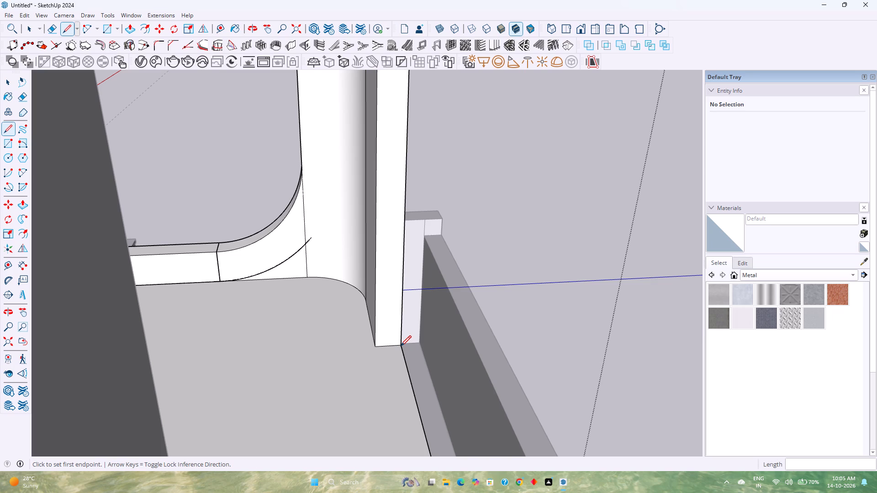
key(space)
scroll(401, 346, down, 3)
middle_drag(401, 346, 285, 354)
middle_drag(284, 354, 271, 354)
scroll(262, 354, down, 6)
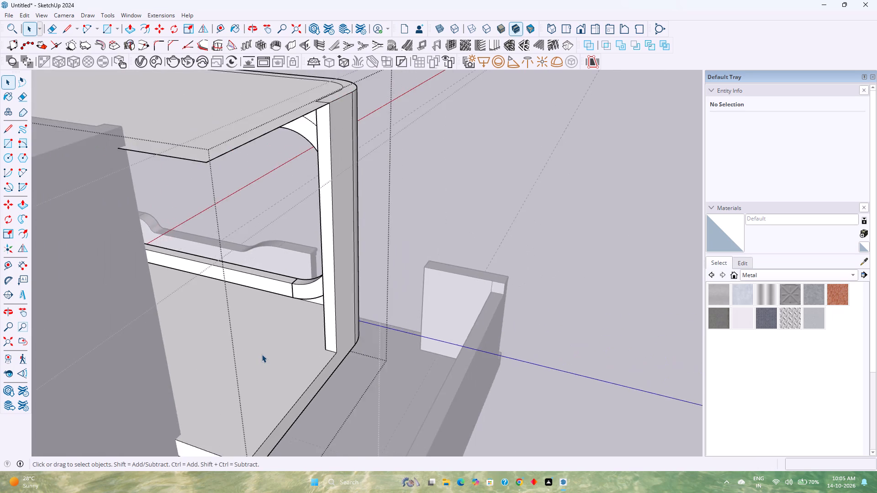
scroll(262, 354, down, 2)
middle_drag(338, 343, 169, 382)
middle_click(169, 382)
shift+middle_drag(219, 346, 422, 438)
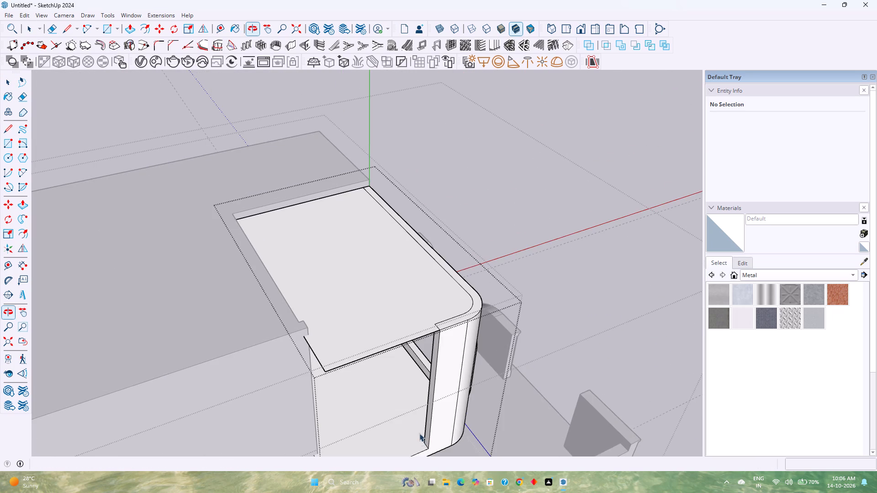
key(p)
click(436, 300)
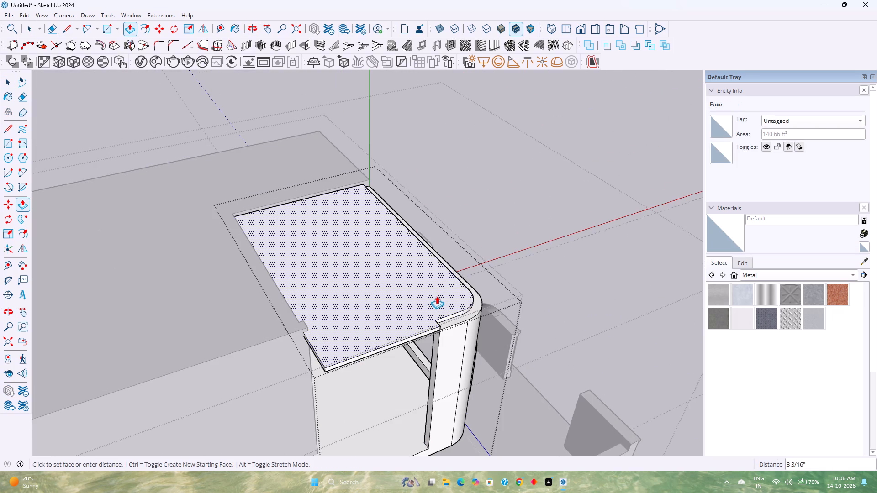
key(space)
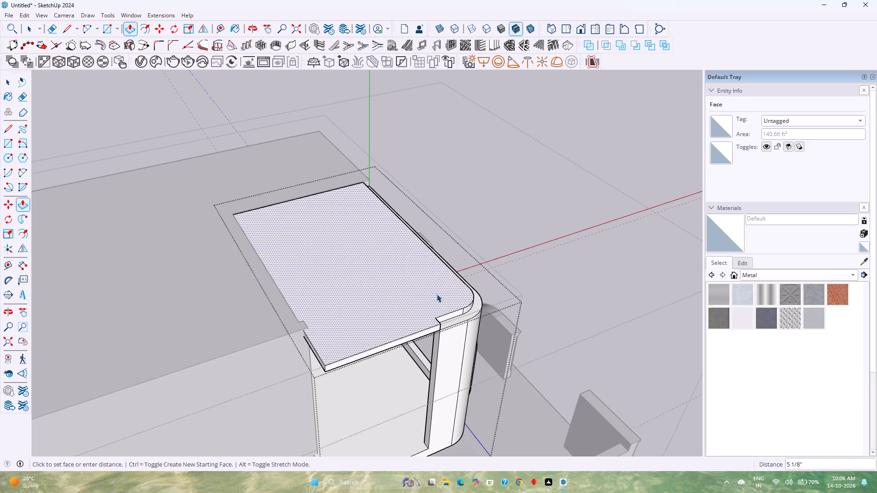
Inspect the frame's roof face from above and undo its 5" lowering.
scroll(436, 327, up, 3)
middle_drag(435, 327, 362, 342)
middle_click(362, 342)
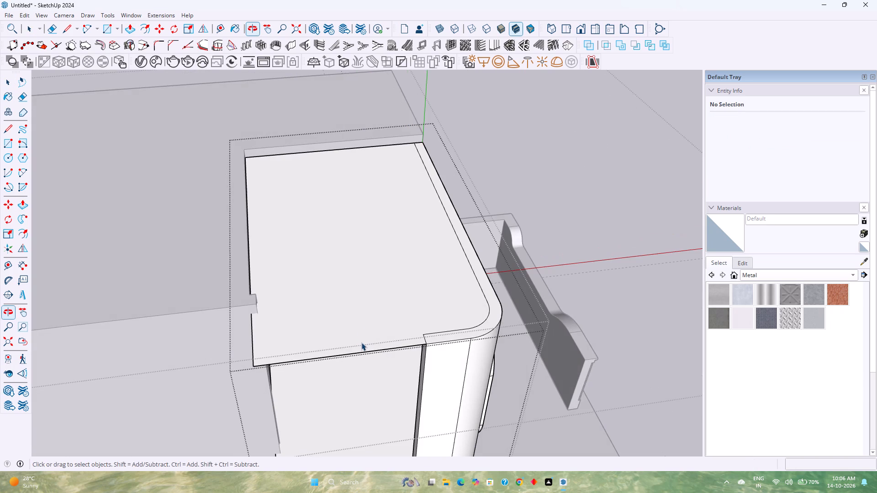
click(376, 315)
middle_drag(375, 379, 345, 377)
middle_drag(343, 349, 439, 305)
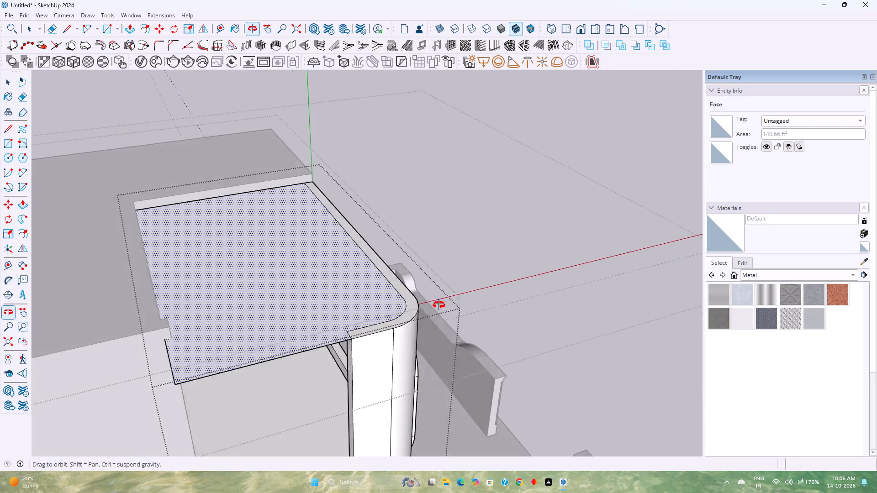
middle_drag(439, 305, 530, 292)
middle_drag(475, 328, 323, 391)
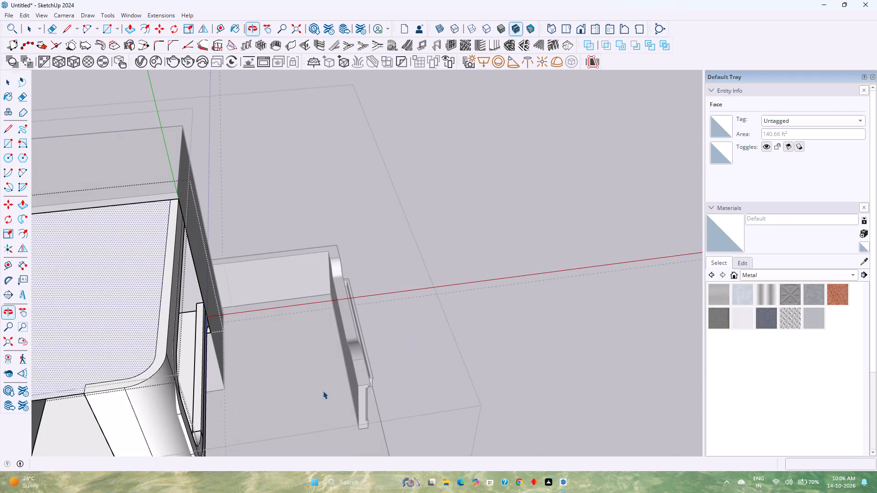
shift+middle_drag(204, 286, 442, 257)
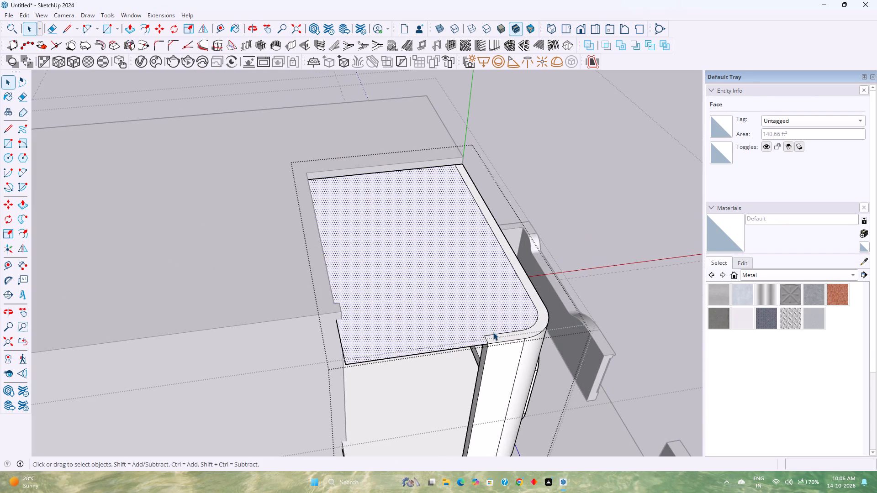
shift+middle_drag(479, 323, 407, 330)
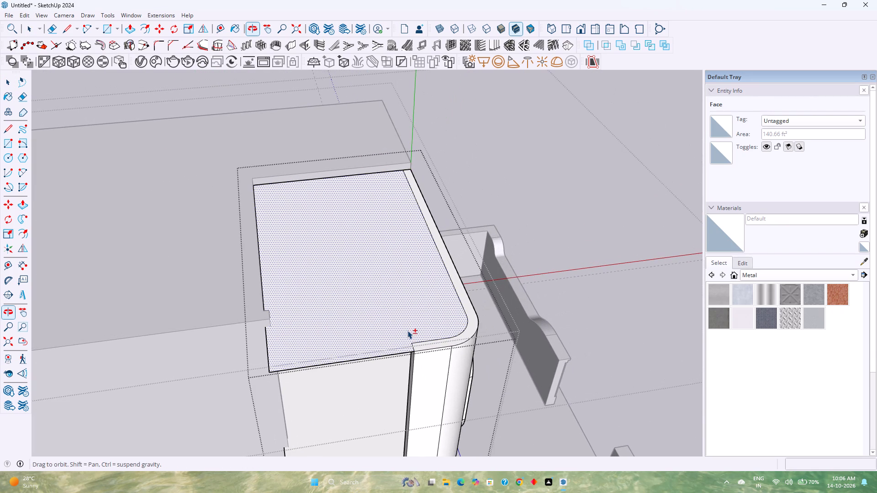
click(405, 308)
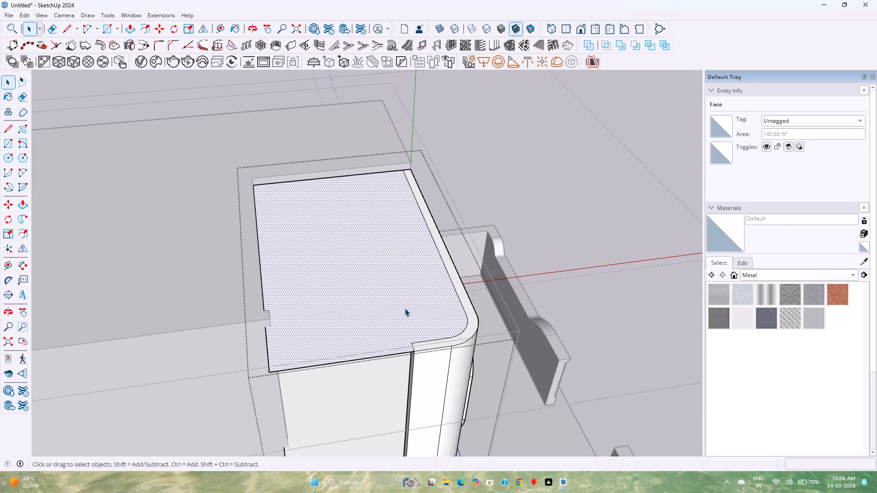
key(ctrl+z)
key(ctrl+z)
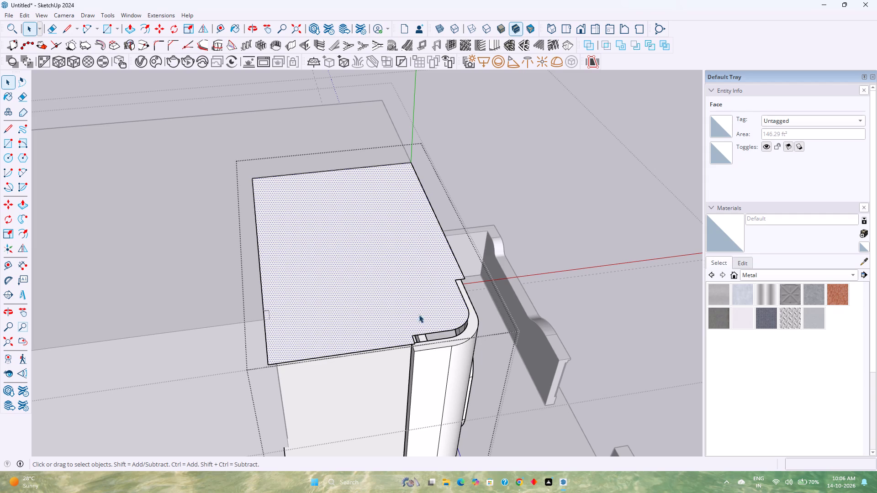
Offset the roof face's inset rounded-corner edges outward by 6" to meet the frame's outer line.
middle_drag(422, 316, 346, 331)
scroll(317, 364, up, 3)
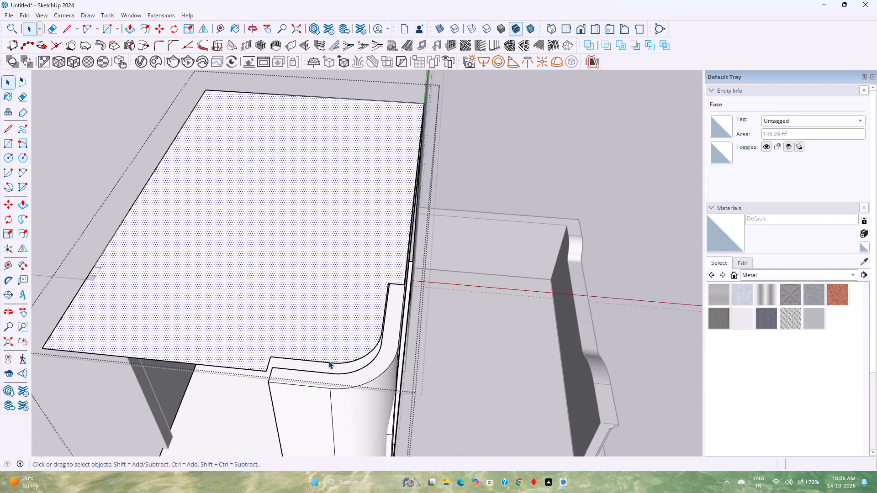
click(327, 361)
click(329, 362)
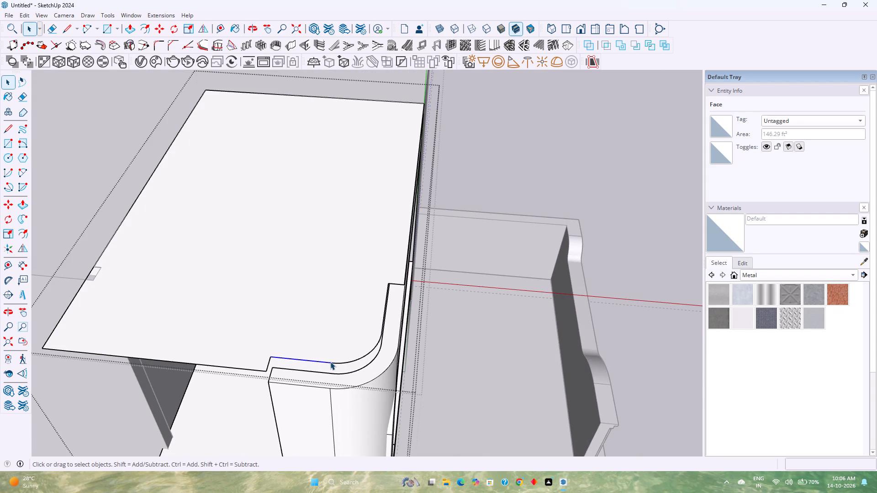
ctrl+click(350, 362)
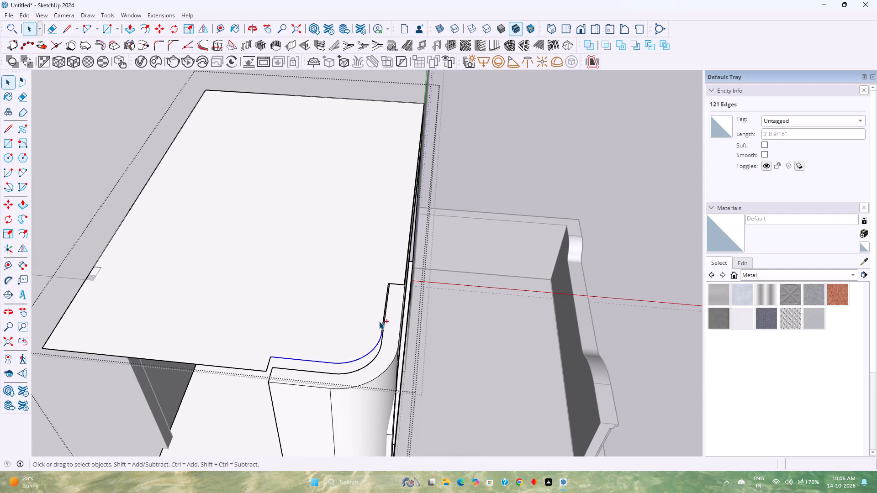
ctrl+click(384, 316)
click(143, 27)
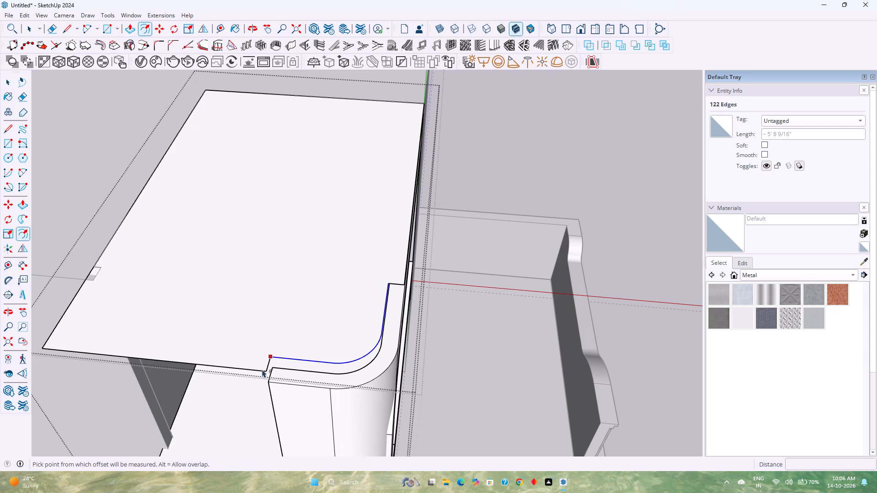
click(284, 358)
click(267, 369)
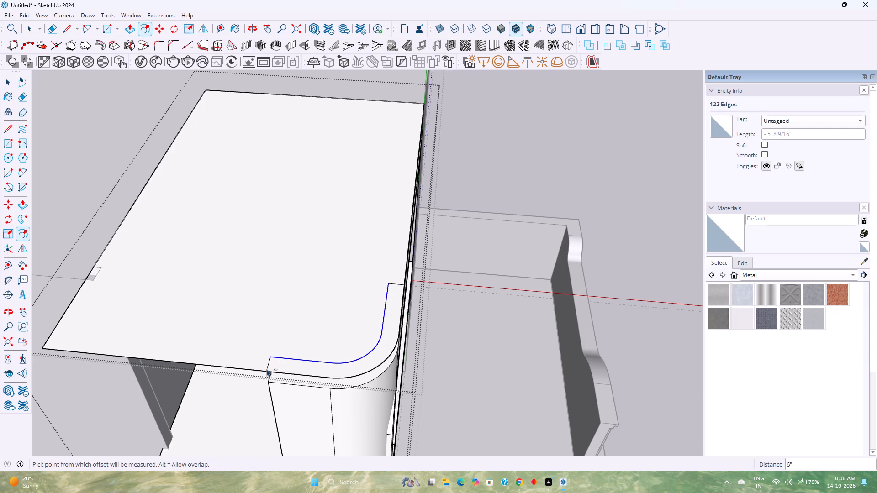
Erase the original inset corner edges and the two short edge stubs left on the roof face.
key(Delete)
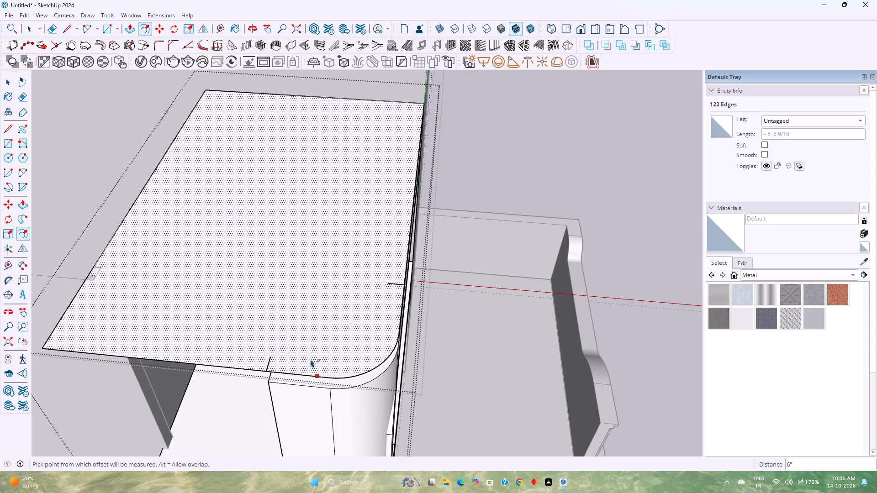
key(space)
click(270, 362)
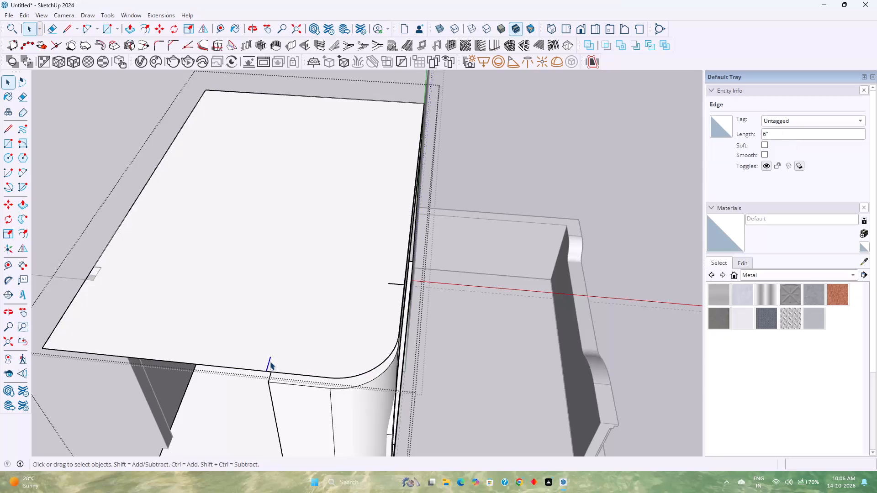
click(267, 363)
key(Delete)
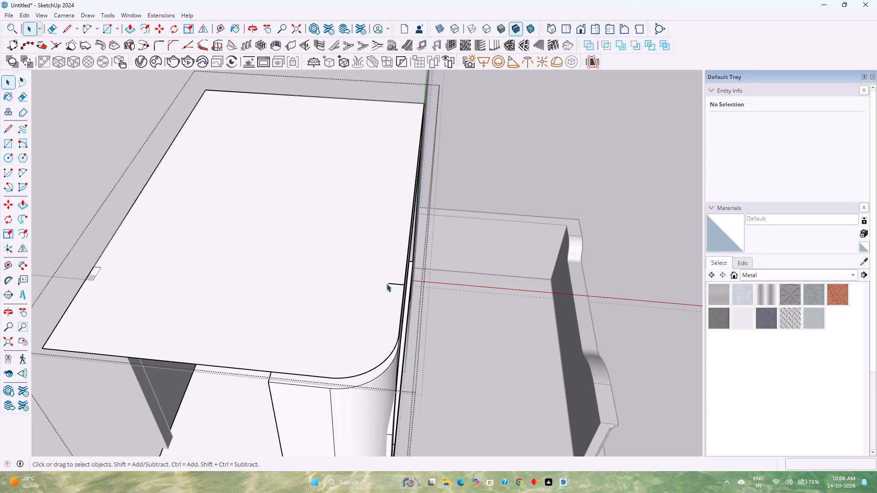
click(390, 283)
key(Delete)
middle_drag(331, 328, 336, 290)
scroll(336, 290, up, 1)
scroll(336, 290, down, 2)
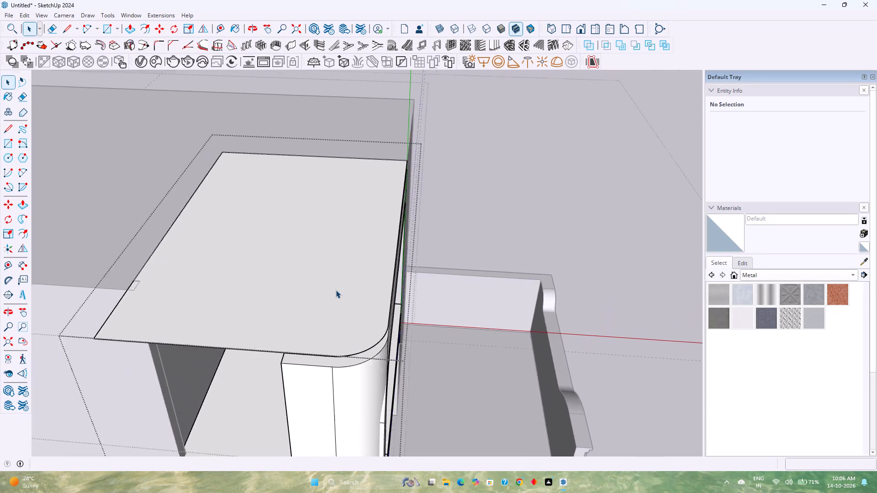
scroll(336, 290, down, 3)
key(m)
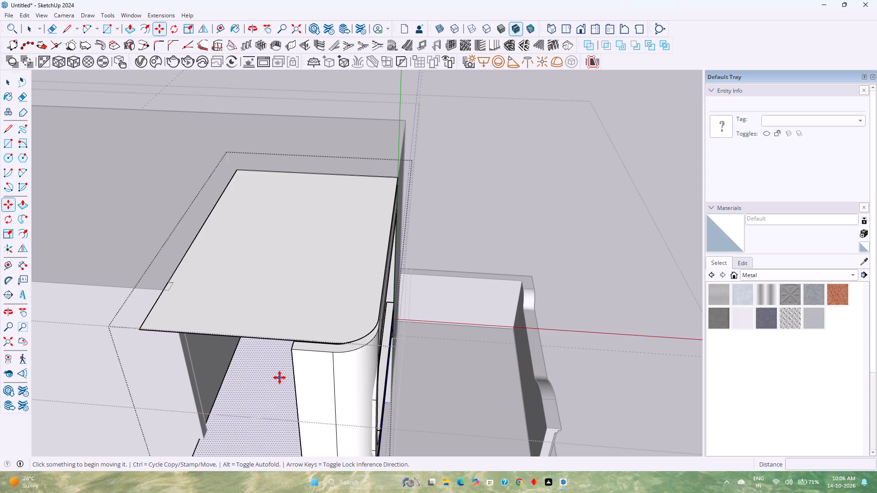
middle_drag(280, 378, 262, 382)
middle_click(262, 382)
Undo the roof corner edits and the roof face itself, back to the open-topped rounded frame.
key(ctrl+z)
key(space)
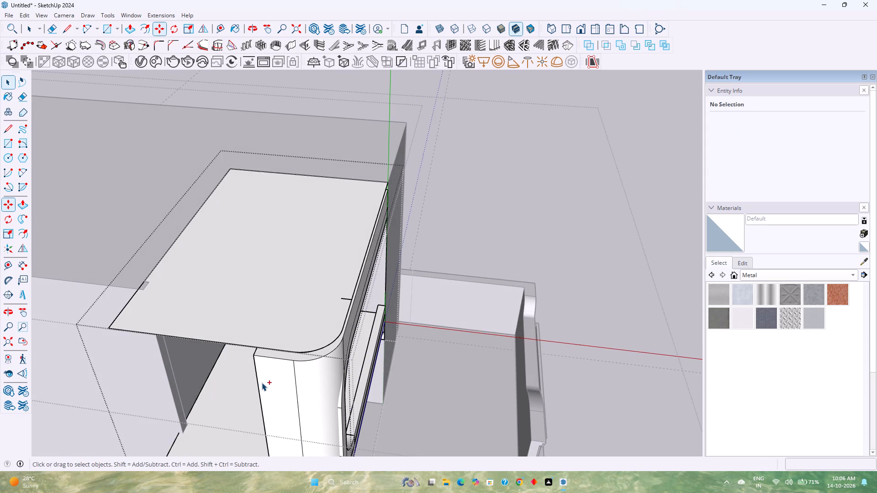
key(ctrl+z)
key(ctrl+z)
key(ctrl+z)
key(ctrl+z)
key(ctrl+z)
key(ctrl+z)
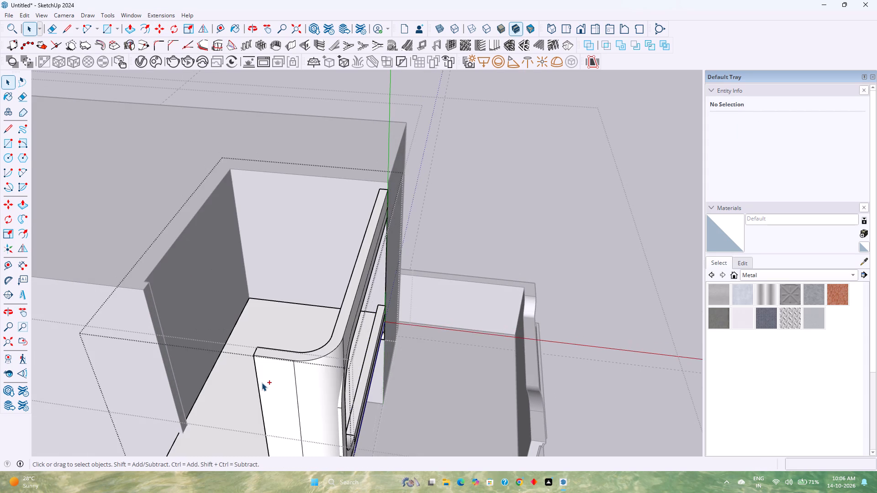
Undo the edits that brought the front frame's top rail flush with the rounded corner wall's top.
key(ctrl+z)
key(ctrl+z)
key(ctrl+z)
key(ctrl+z)
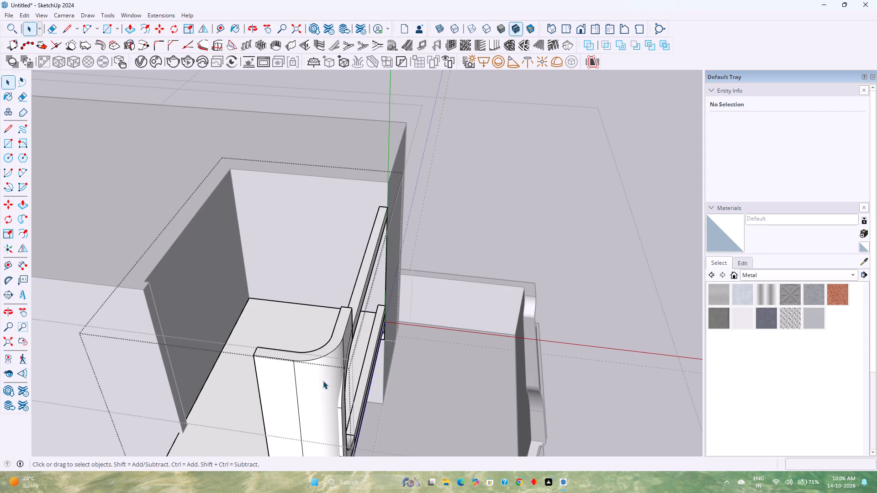
Place a guide line 9" above the upper front edge of the frame's top rail.
middle_drag(323, 381, 192, 397)
middle_click(191, 397)
shift+middle_drag(223, 381, 383, 368)
middle_drag(408, 370, 250, 393)
shift+middle_drag(253, 385, 253, 385)
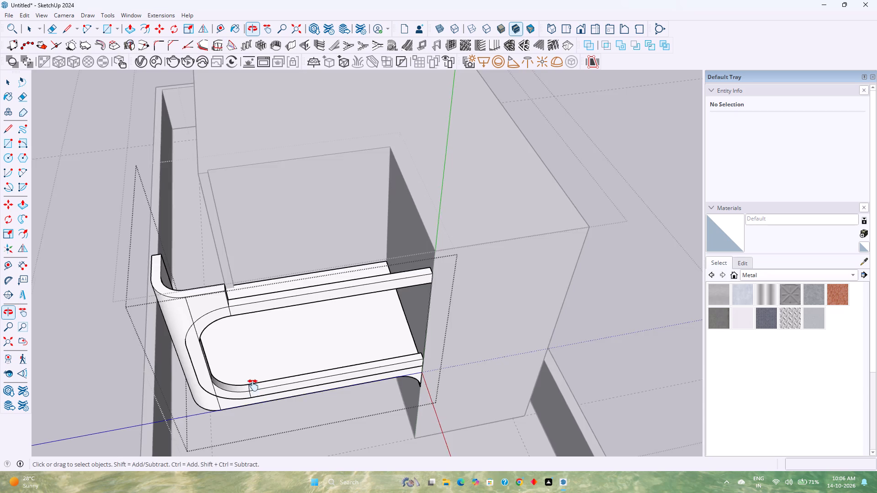
shift+middle_drag(253, 385, 351, 412)
middle_drag(341, 388, 275, 387)
shift+middle_drag(276, 389, 395, 409)
middle_drag(391, 411, 424, 346)
scroll(424, 286, up, 3)
middle_drag(517, 329, 533, 288)
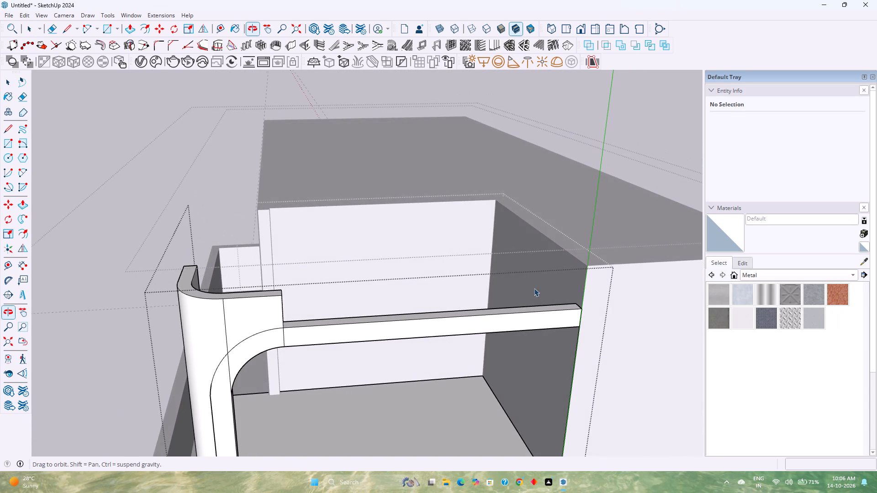
click(221, 29)
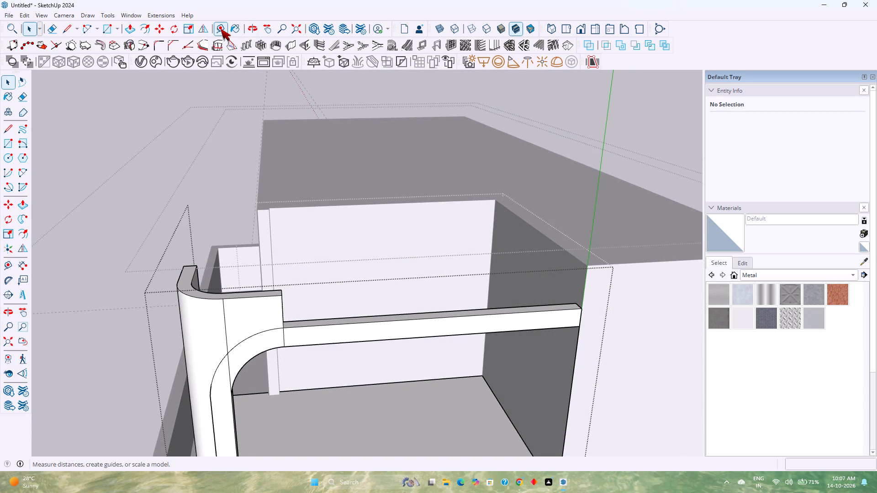
click(568, 309)
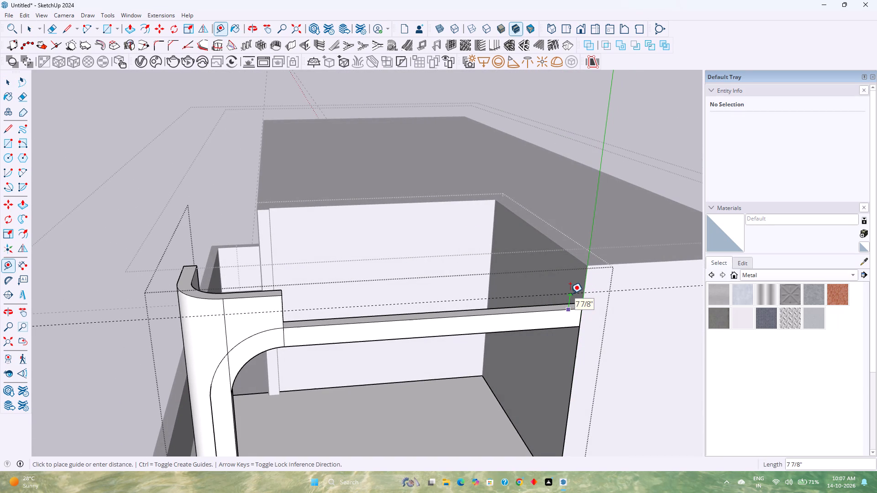
key(9)
key(Return)
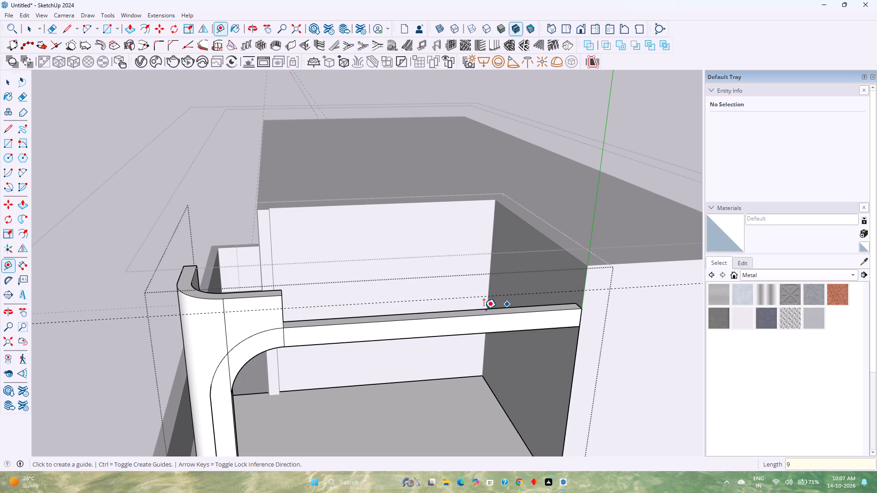
Set the guide line's offset above the top rail to 11".
middle_drag(421, 321, 196, 373)
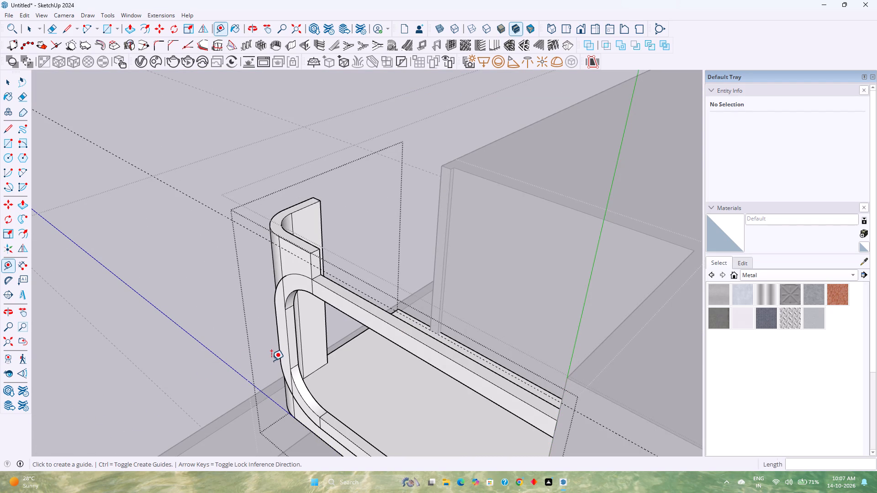
shift+middle_drag(275, 365, 268, 402)
middle_drag(257, 406, 335, 329)
shift+middle_click(335, 329)
shift+middle_drag(429, 280, 207, 413)
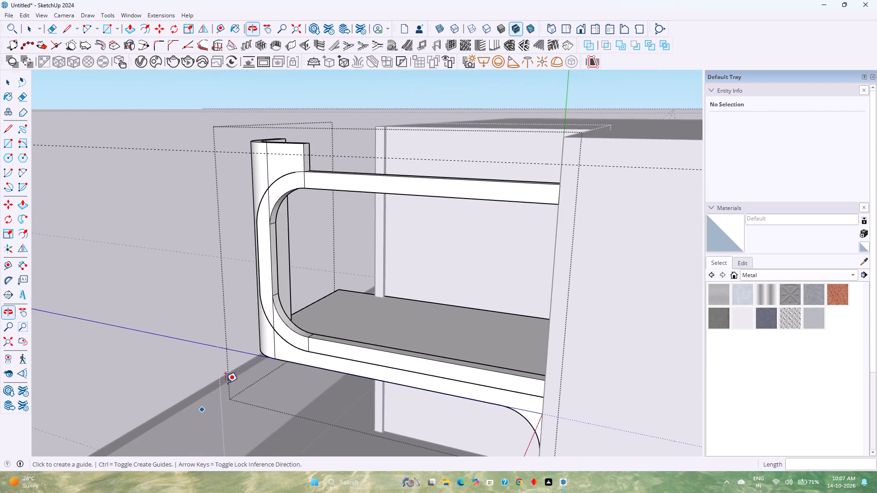
middle_drag(287, 340, 313, 320)
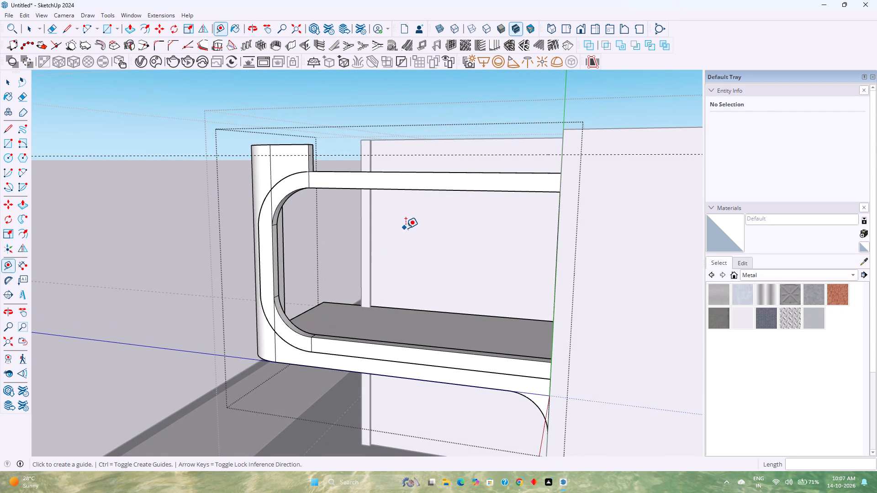
key(1)
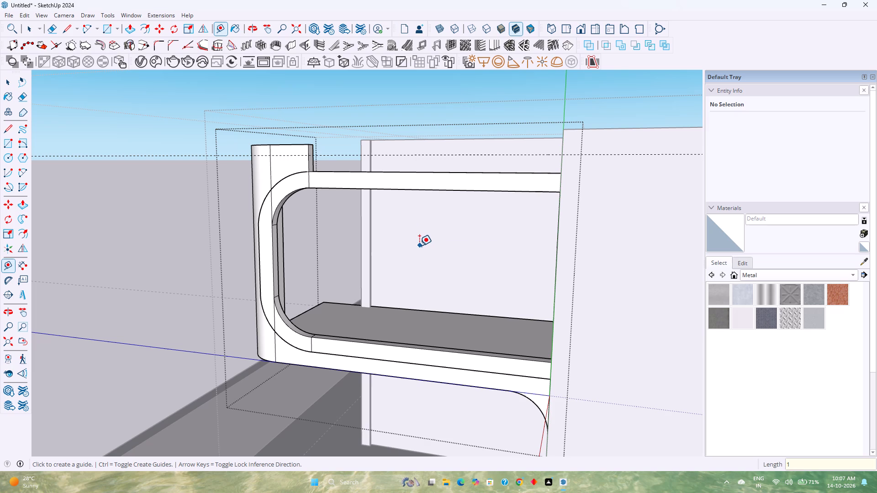
key(1)
key(Return)
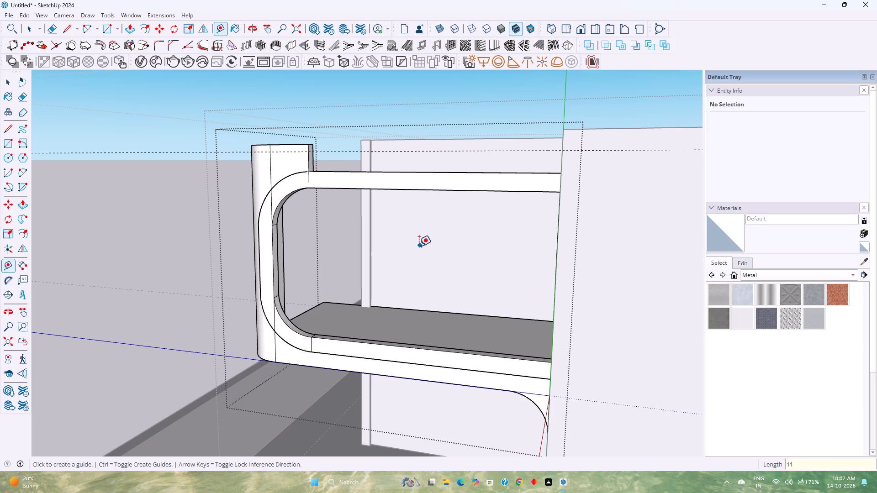
Push the rounded corner wall's top face down 4" to the guide line.
scroll(324, 151, up, 2)
middle_drag(319, 150, 318, 181)
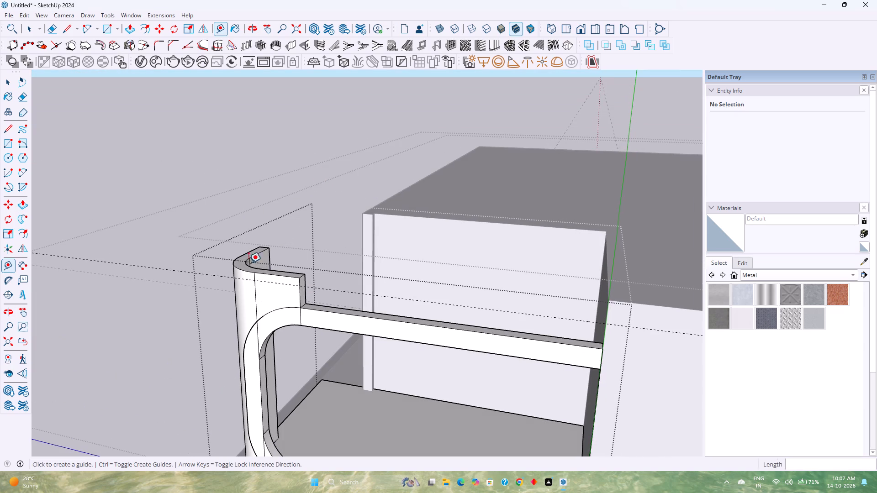
key(p)
scroll(293, 272, up, 3)
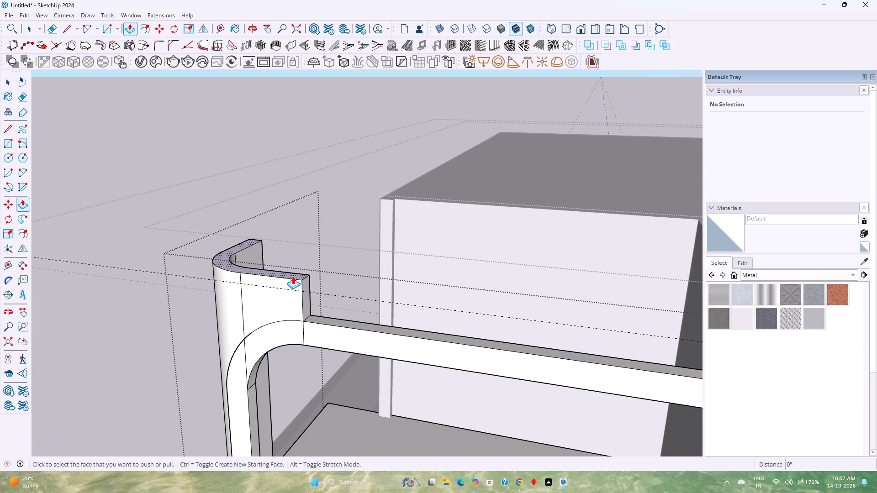
click(293, 277)
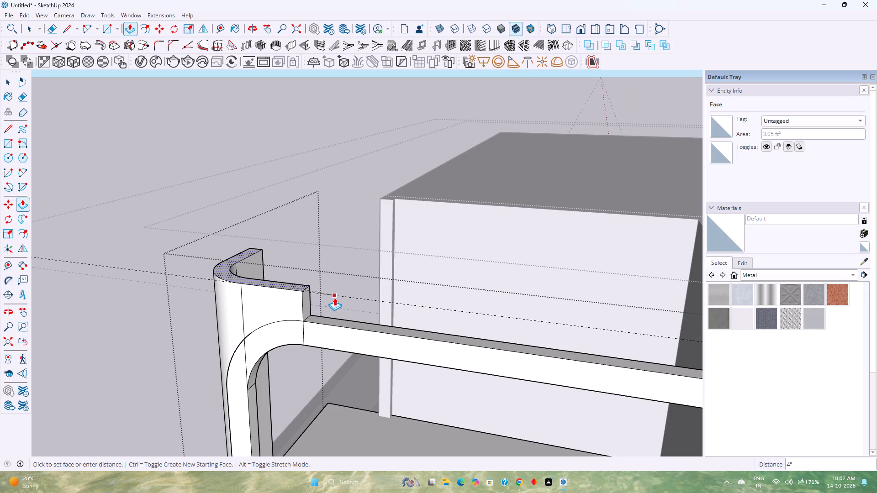
click(334, 298)
key(space)
Copy the floor slab's top face with its edges straight up about 9' 9" to just above the corner wall as a roof face.
middle_drag(334, 298, 401, 316)
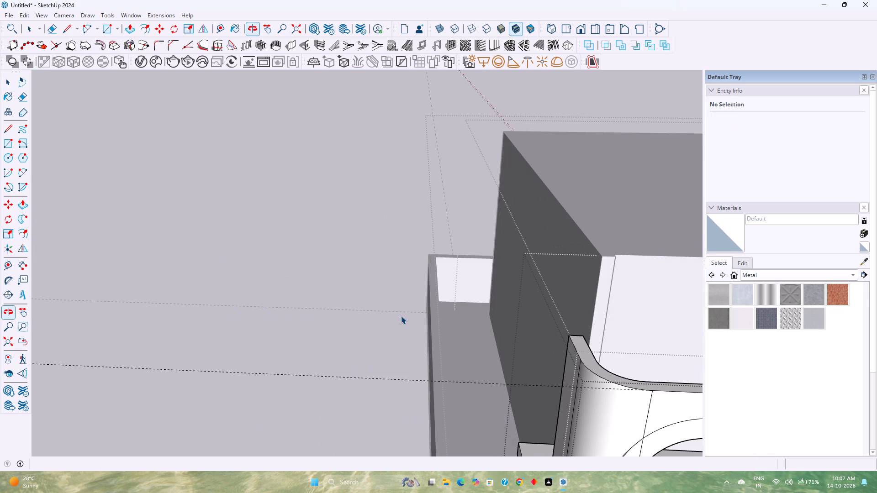
shift+middle_drag(432, 304, 349, 280)
shift+middle_click(345, 279)
scroll(298, 277, down, 3)
shift+middle_drag(348, 302, 301, 244)
middle_drag(300, 243, 381, 250)
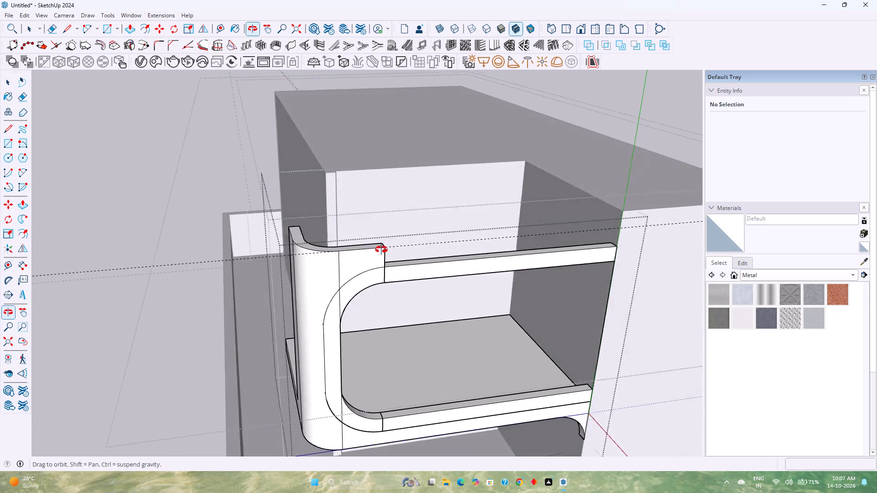
middle_drag(381, 250, 563, 255)
middle_click(563, 255)
shift+middle_drag(457, 281, 573, 226)
shift+middle_click(573, 226)
click(385, 321)
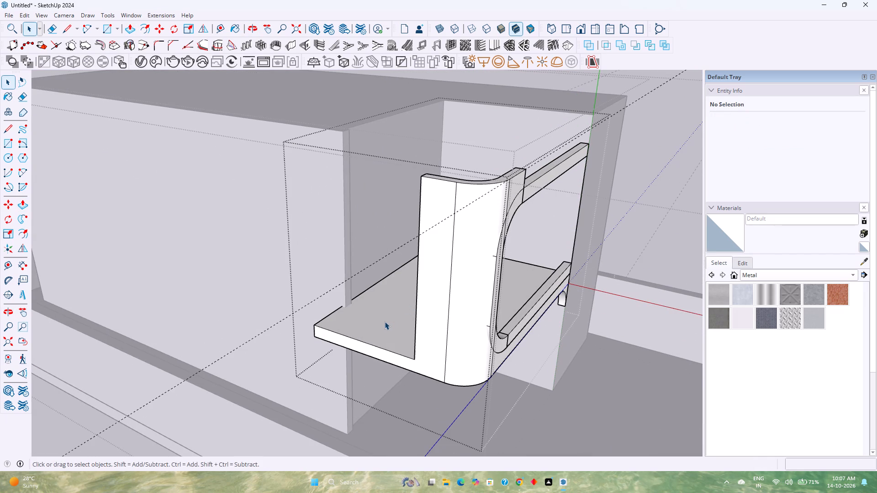
click(385, 322)
click(385, 322)
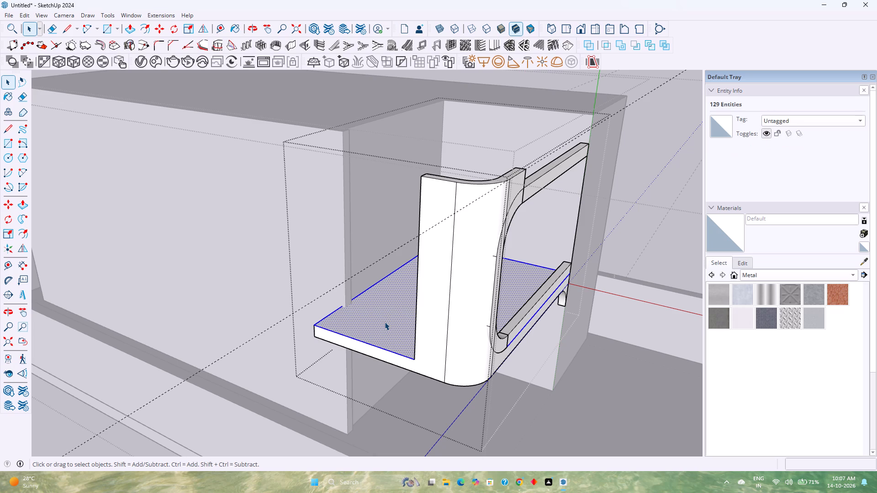
key(m)
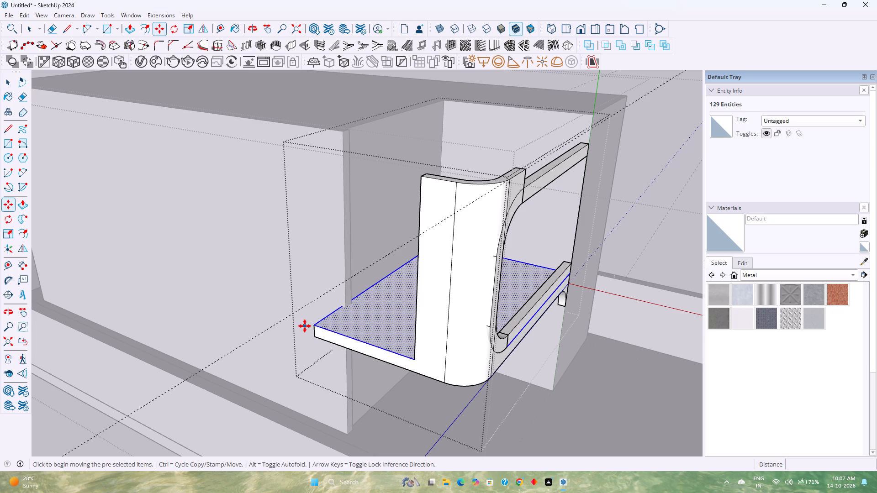
click(312, 325)
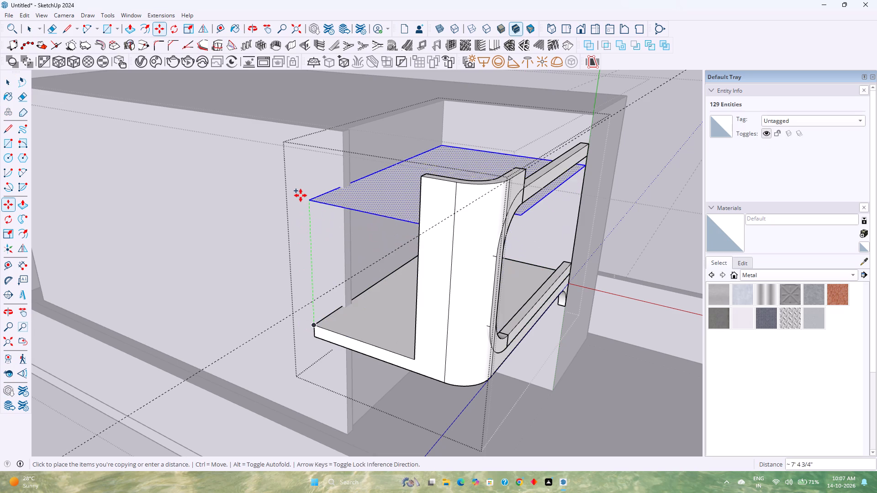
click(298, 155)
key(space)
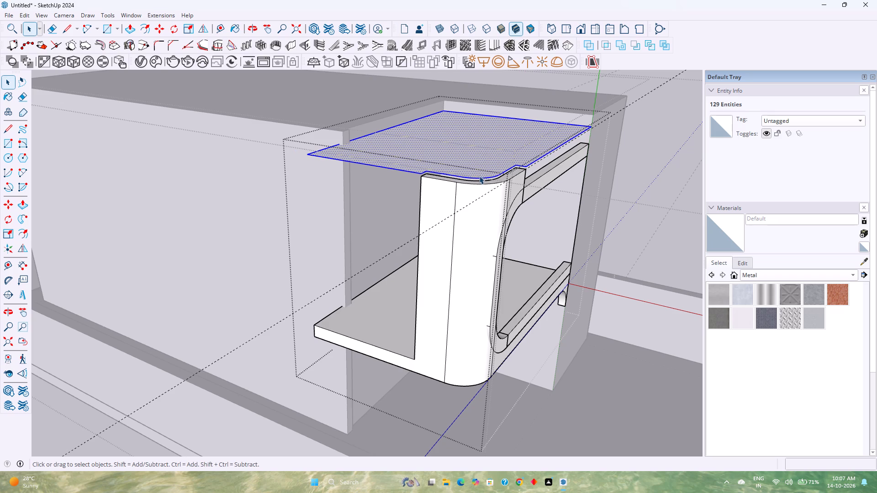
Offset the roof face's inset corner arc and its two adjoining straight edges outward by 6".
click(481, 178)
middle_drag(481, 178, 489, 303)
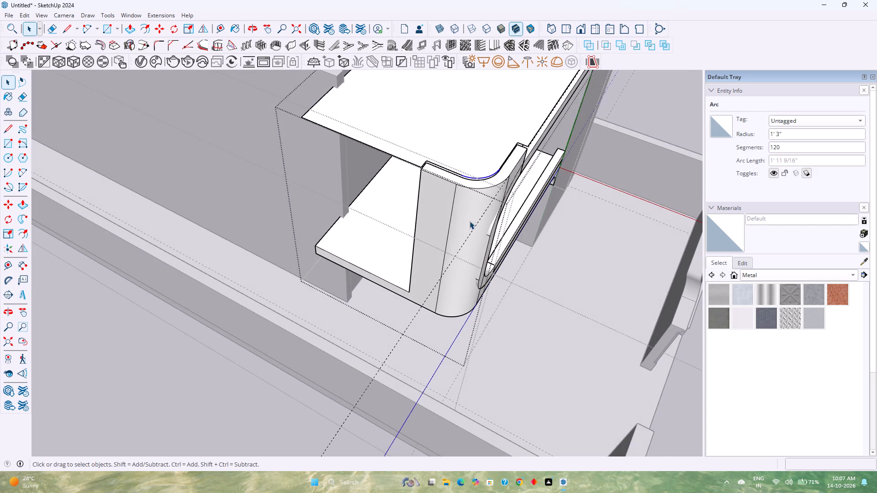
ctrl+middle_drag(482, 189, 469, 249)
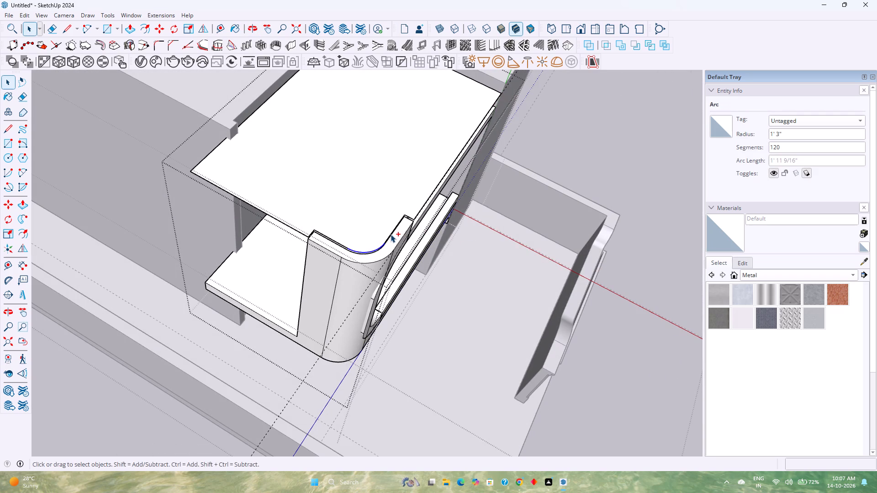
ctrl+click(391, 234)
ctrl+click(329, 237)
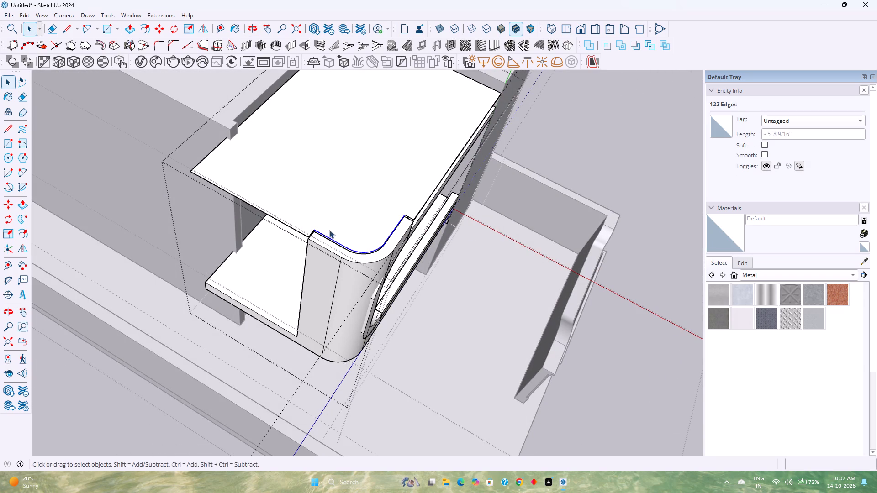
click(139, 29)
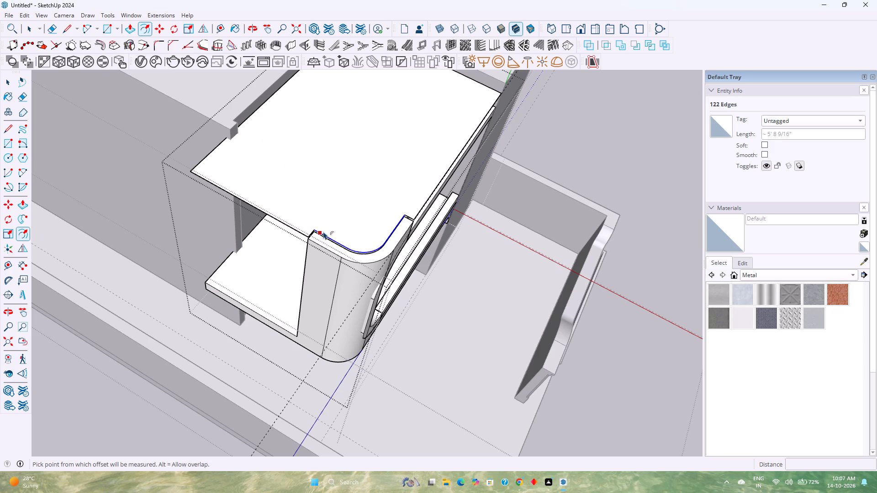
click(331, 240)
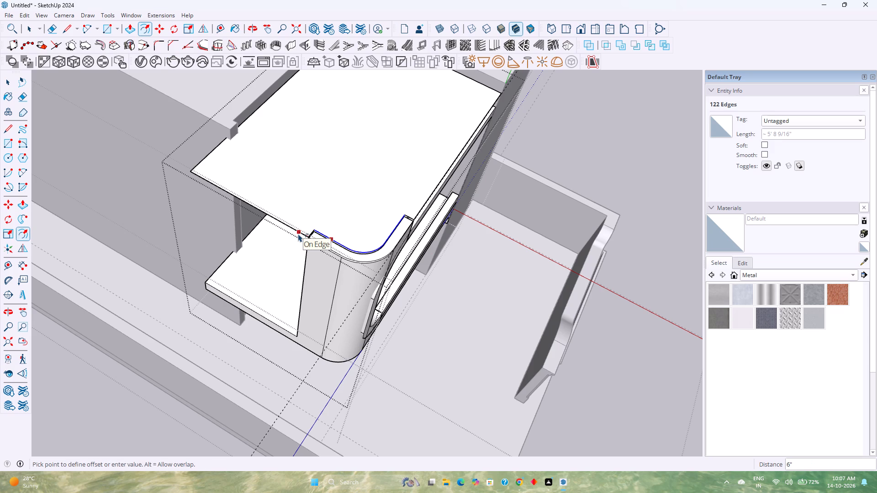
click(298, 234)
Erase the original inset corner edges and the two short edge stubs left on the roof face.
key(Delete)
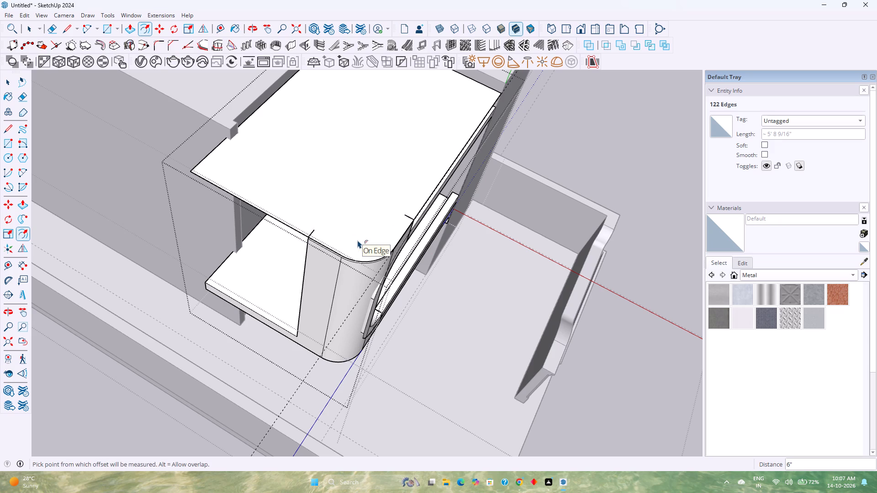
key(e)
click(314, 231)
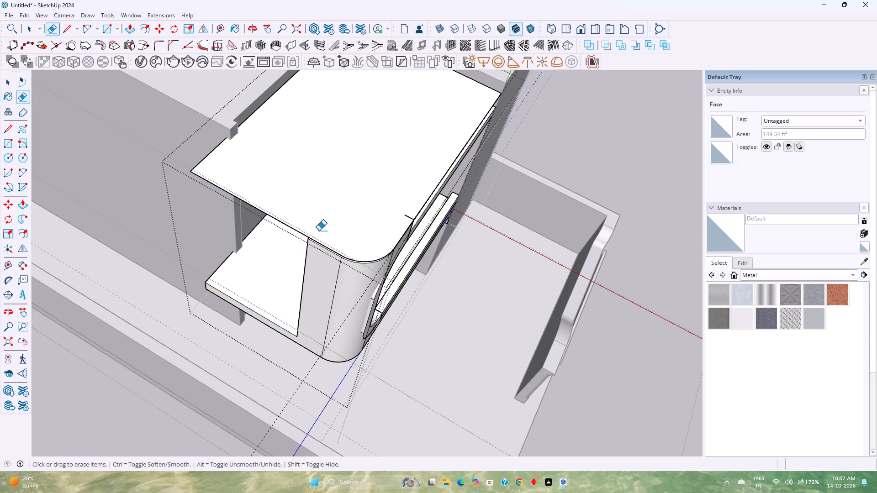
click(407, 216)
middle_drag(364, 238, 207, 260)
middle_click(207, 260)
shift+middle_drag(207, 249, 367, 336)
middle_drag(360, 357, 327, 295)
middle_click(327, 294)
shift+middle_drag(351, 282, 421, 351)
middle_drag(386, 361, 346, 314)
middle_click(345, 313)
click(368, 262)
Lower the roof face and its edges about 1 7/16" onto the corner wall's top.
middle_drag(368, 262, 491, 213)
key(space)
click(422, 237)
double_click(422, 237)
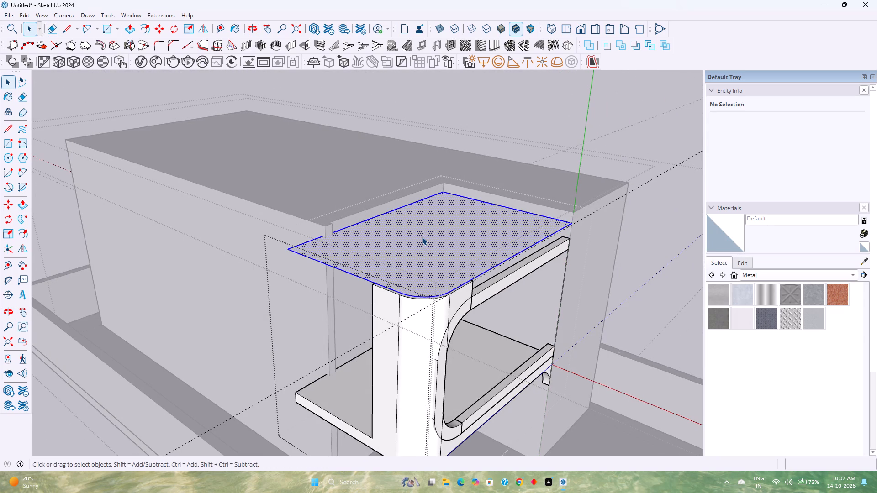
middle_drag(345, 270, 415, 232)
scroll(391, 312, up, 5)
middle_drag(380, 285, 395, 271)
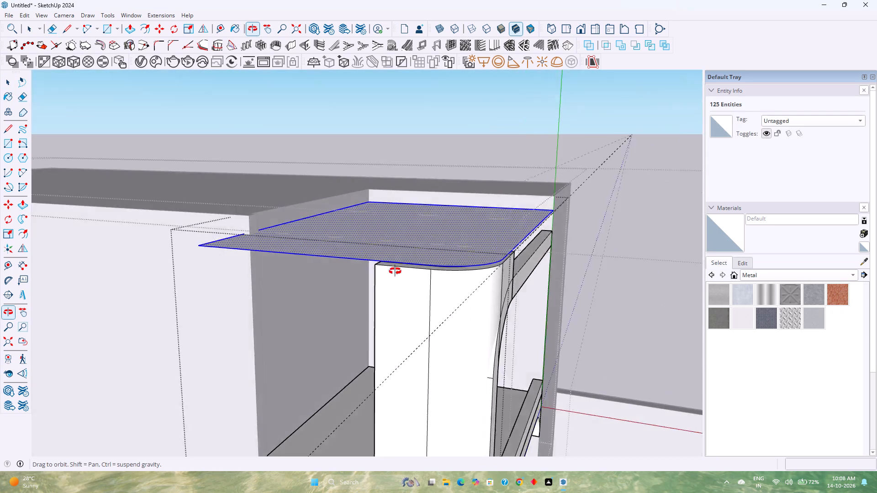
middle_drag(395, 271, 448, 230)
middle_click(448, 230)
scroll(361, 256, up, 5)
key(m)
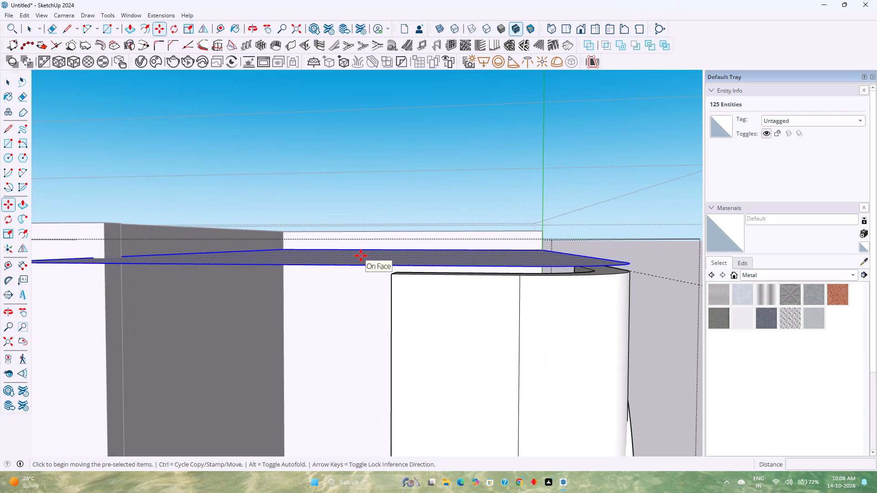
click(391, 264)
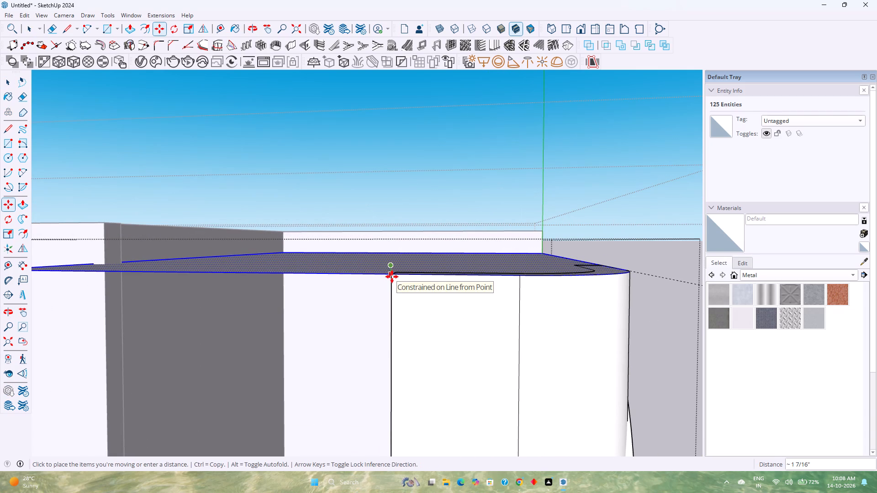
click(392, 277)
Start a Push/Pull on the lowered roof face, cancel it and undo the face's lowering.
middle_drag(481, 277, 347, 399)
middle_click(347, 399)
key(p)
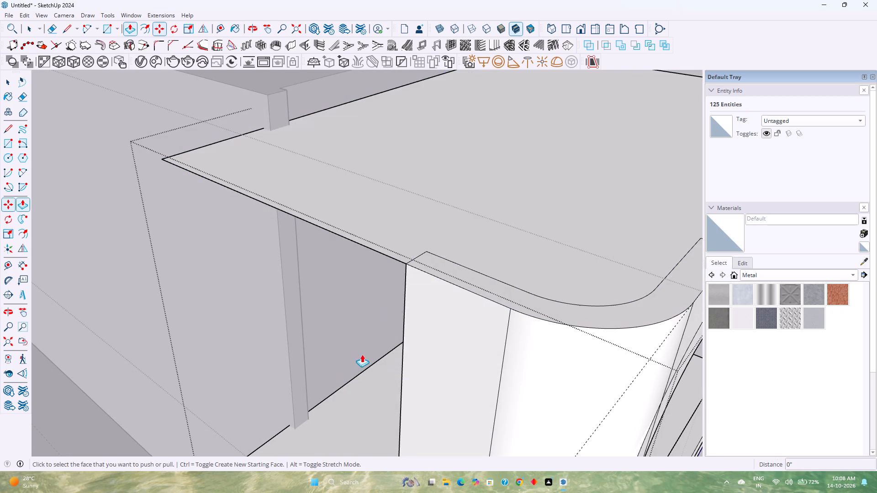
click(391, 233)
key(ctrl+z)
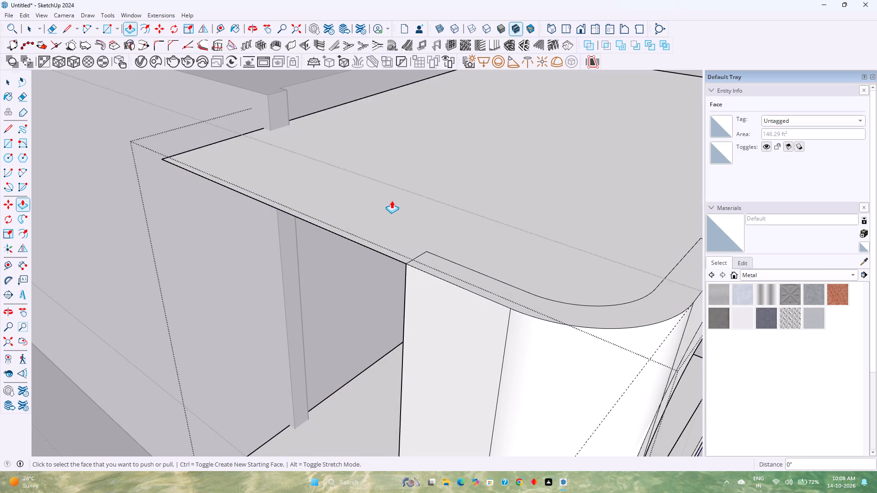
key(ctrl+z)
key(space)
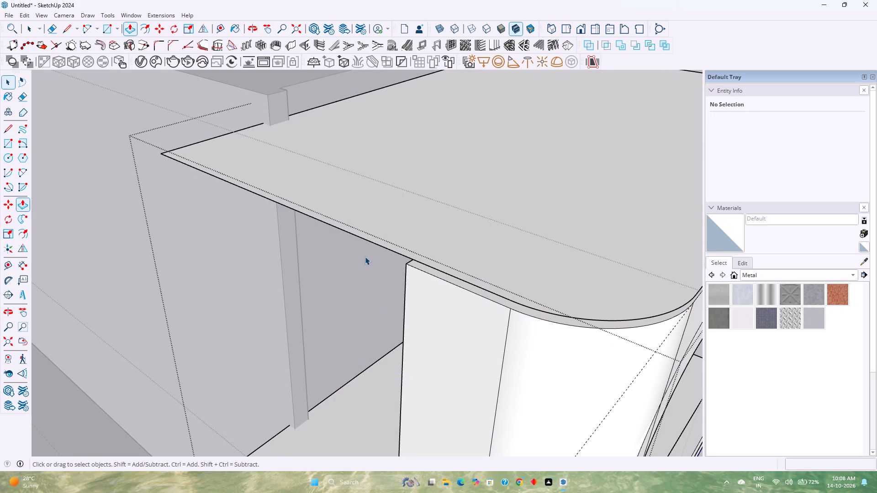
Push/Pull the roof face with the rounded corner up 11" to form a slab.
double_click(434, 228)
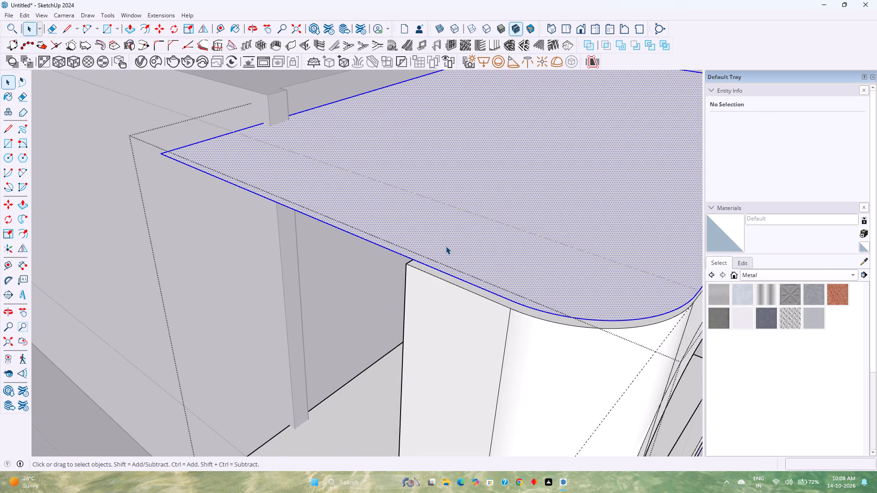
key(p)
scroll(452, 273, down, 5)
click(470, 254)
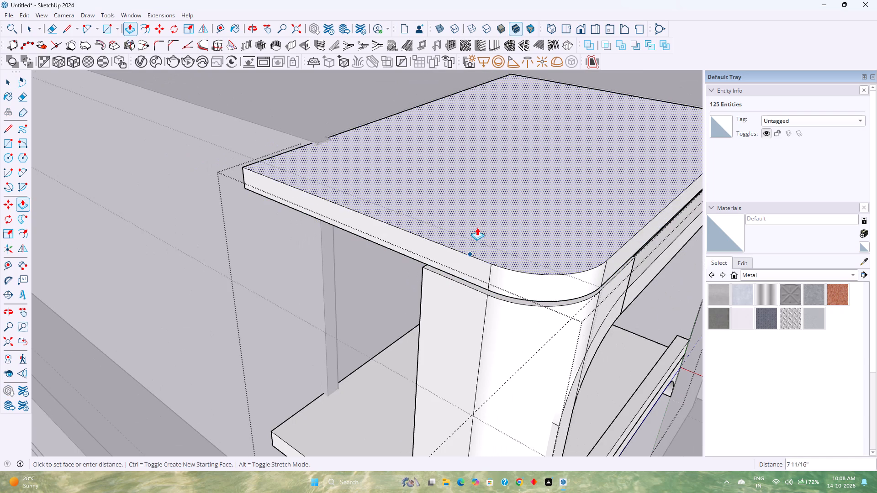
text(11)
key(Return)
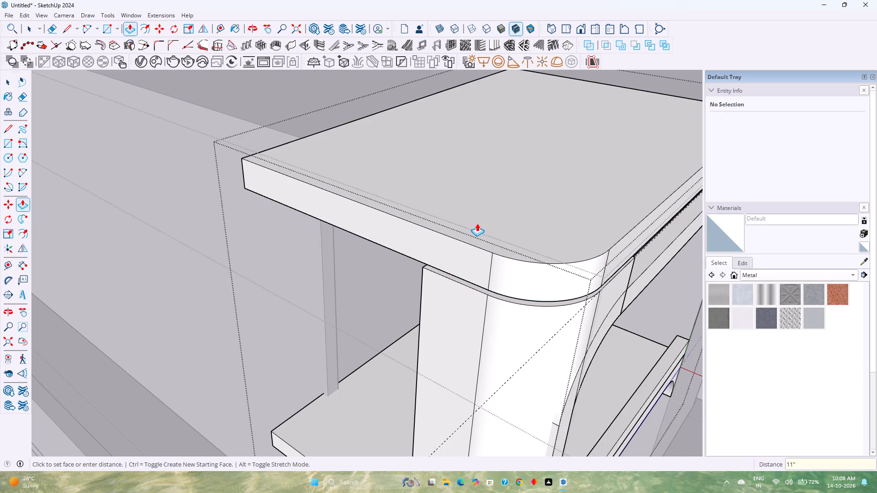
Move the entire roof slab down about 1' 7/16", aligning its upper inner corner to the guide, and leave the group.
key(space)
triple_click(469, 213)
middle_drag(340, 279, 413, 257)
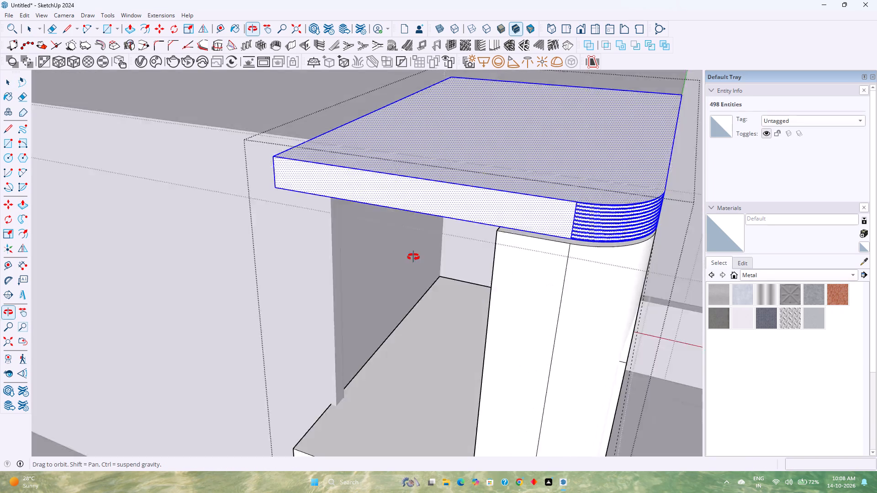
middle_drag(413, 257, 446, 238)
middle_click(446, 238)
scroll(446, 238, down, 2)
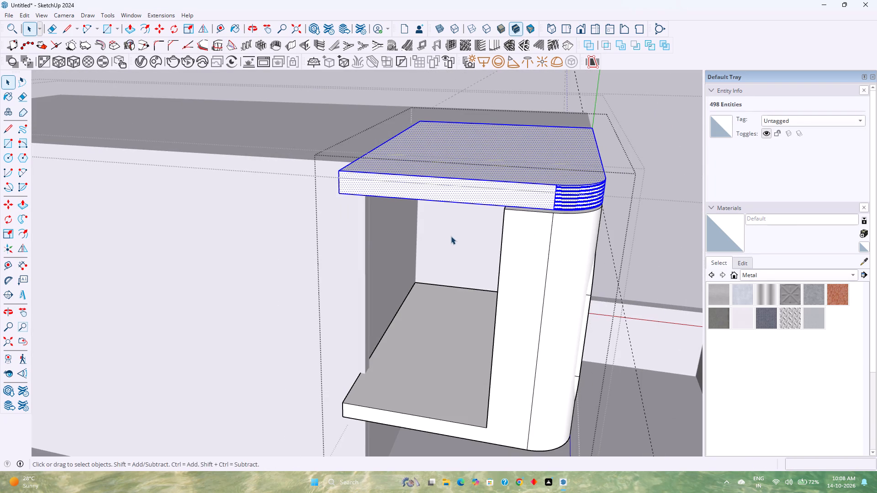
key(m)
middle_drag(490, 249, 289, 244)
shift+middle_drag(262, 197, 271, 197)
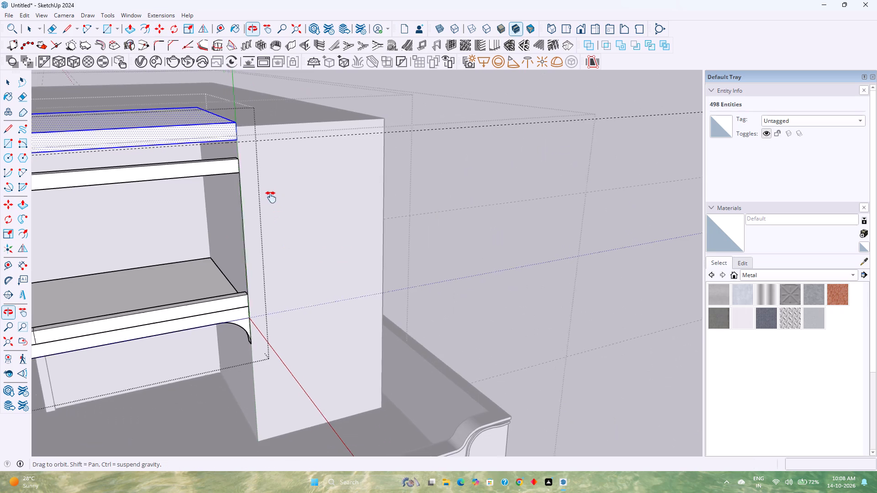
shift+middle_drag(271, 197, 536, 345)
middle_drag(532, 356, 430, 329)
middle_click(429, 329)
shift+middle_drag(77, 308, 115, 325)
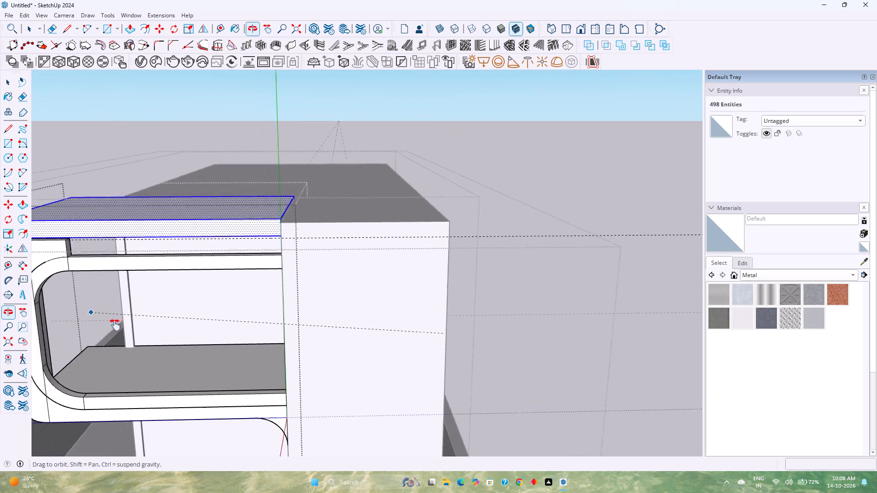
shift+middle_drag(115, 325, 240, 353)
middle_drag(474, 334, 441, 276)
middle_click(441, 276)
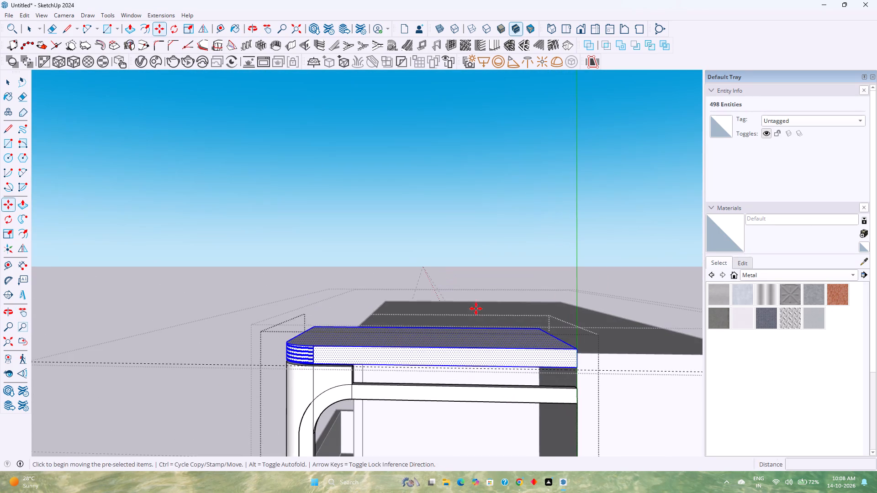
shift+middle_drag(516, 363, 419, 347)
scroll(446, 350, up, 8)
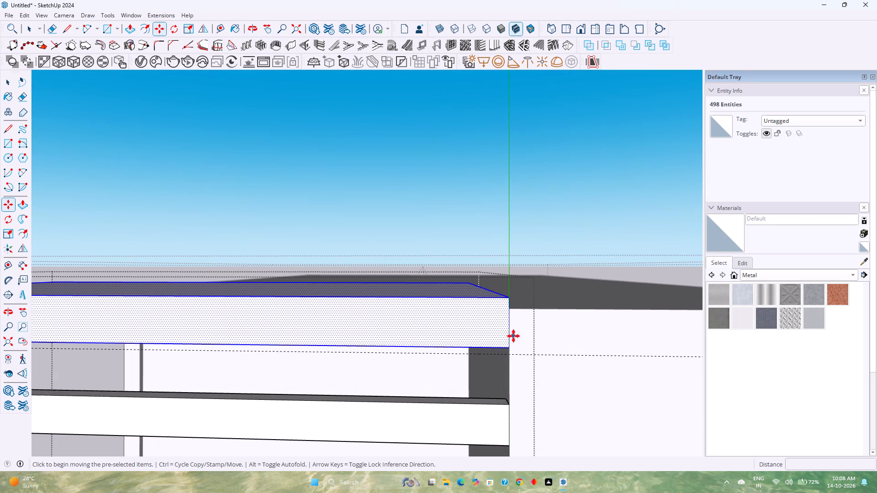
click(509, 297)
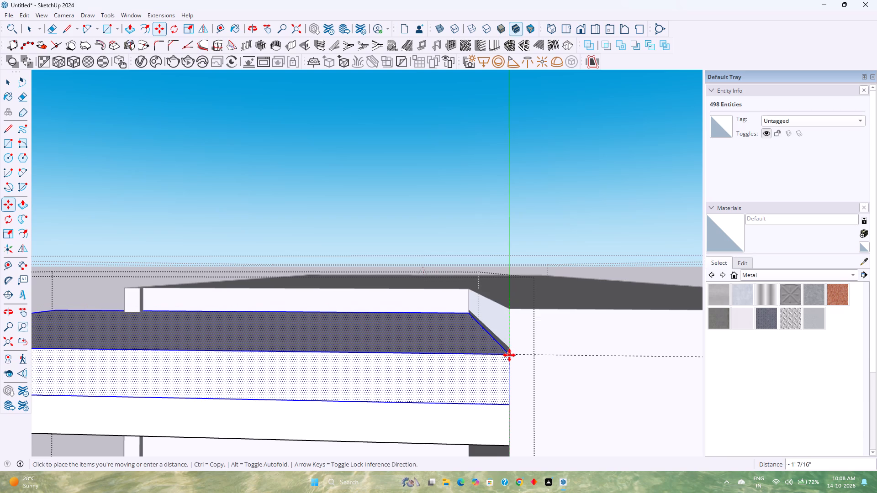
click(509, 355)
key(space)
scroll(450, 345, down, 6)
shift+middle_drag(391, 351, 561, 337)
middle_drag(371, 337, 402, 439)
key(Escape)
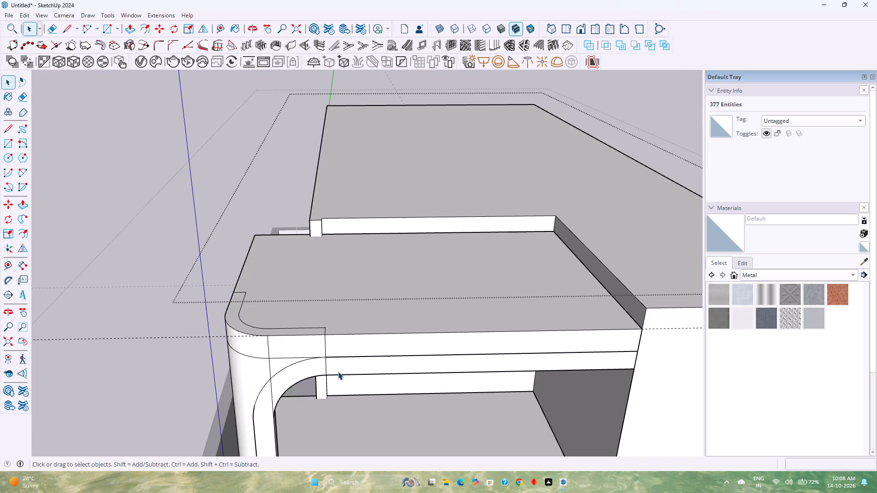
Reopen the frame group and erase the 11" vertical edge on the front fascia beside the rounded corner.
middle_drag(292, 375, 289, 342)
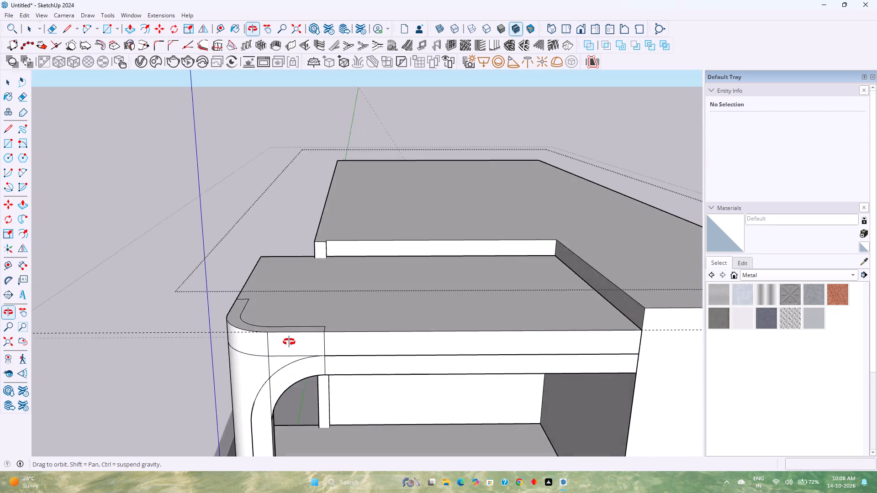
middle_drag(289, 342, 334, 312)
middle_click(334, 312)
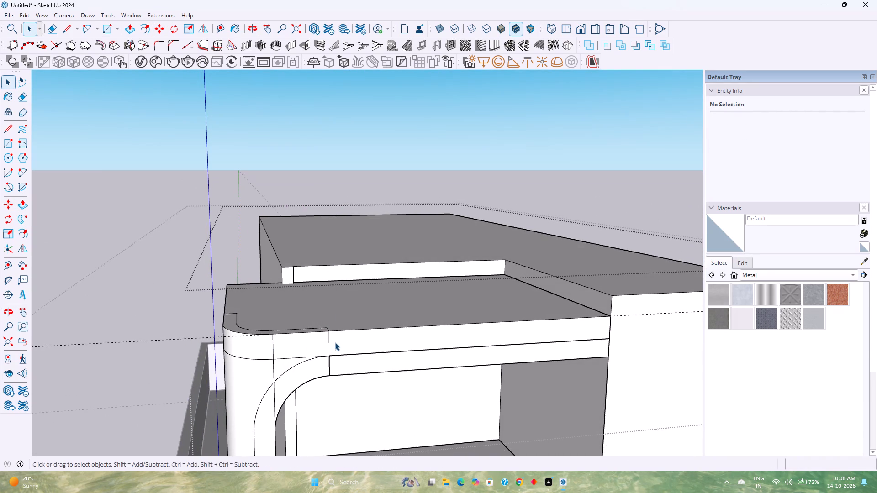
click(329, 346)
double_click(329, 348)
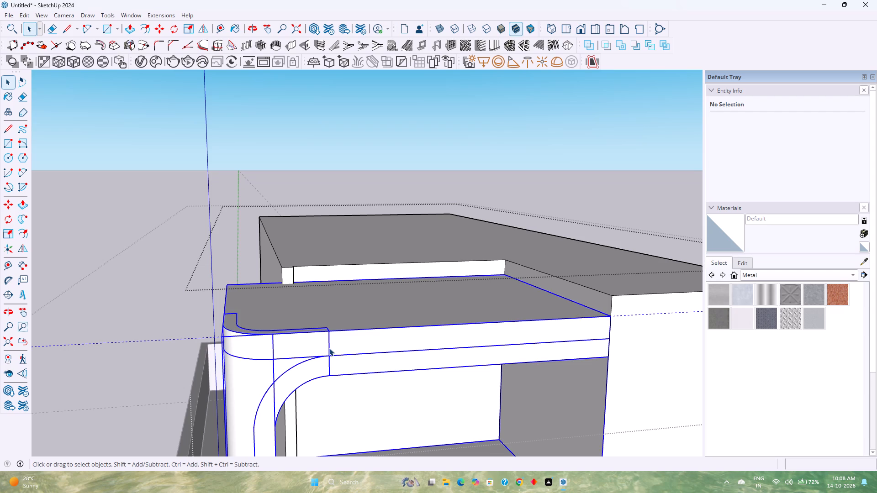
click(328, 343)
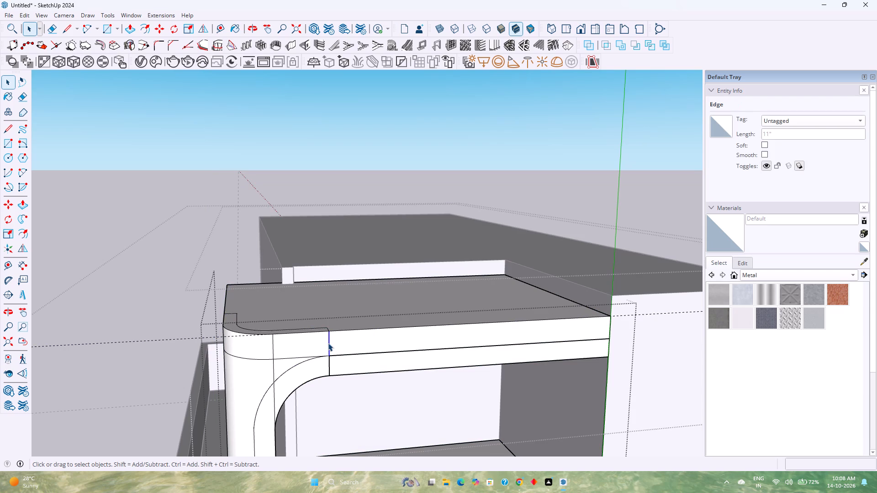
key(Delete)
Erase the 11" vertical edge on the roof slab's side fascia above the corner wall's inner end.
middle_drag(336, 381, 720, 331)
middle_click(721, 330)
middle_drag(503, 332, 572, 312)
middle_click(572, 312)
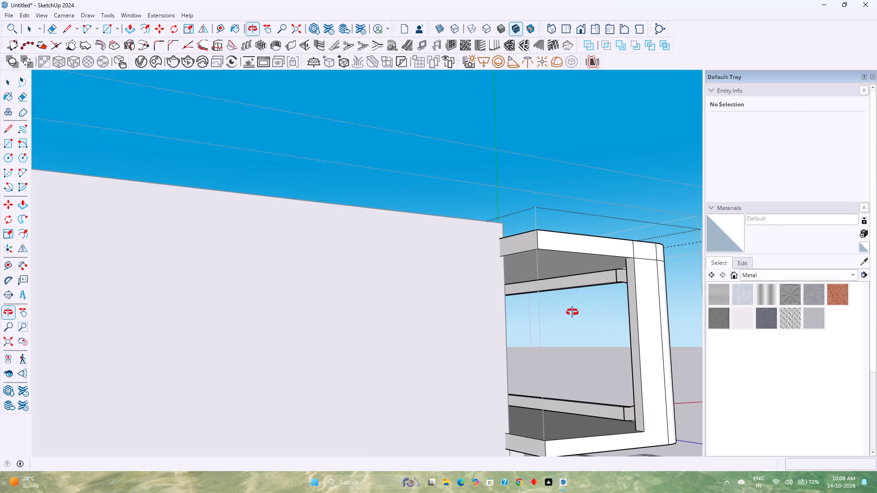
scroll(612, 292, up, 14)
shift+middle_drag(612, 292, 536, 292)
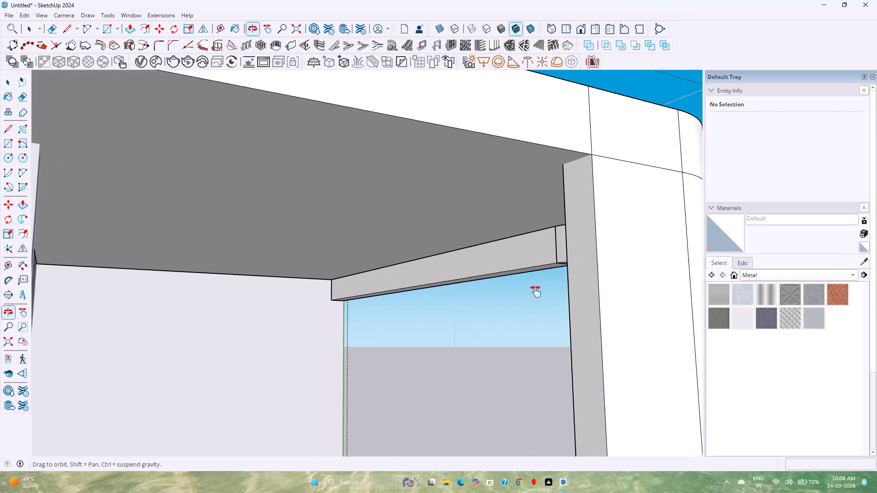
shift+middle_drag(536, 292, 509, 295)
middle_drag(481, 299, 559, 310)
scroll(655, 280, up, 2)
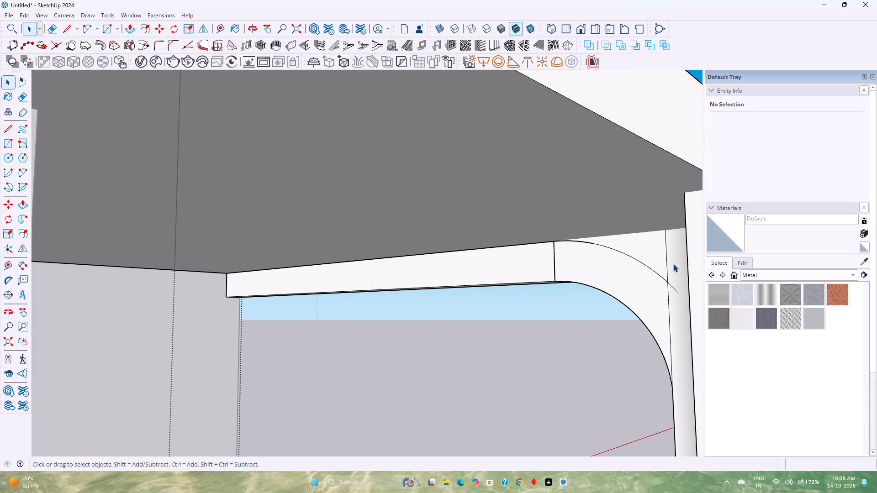
middle_drag(650, 265, 298, 362)
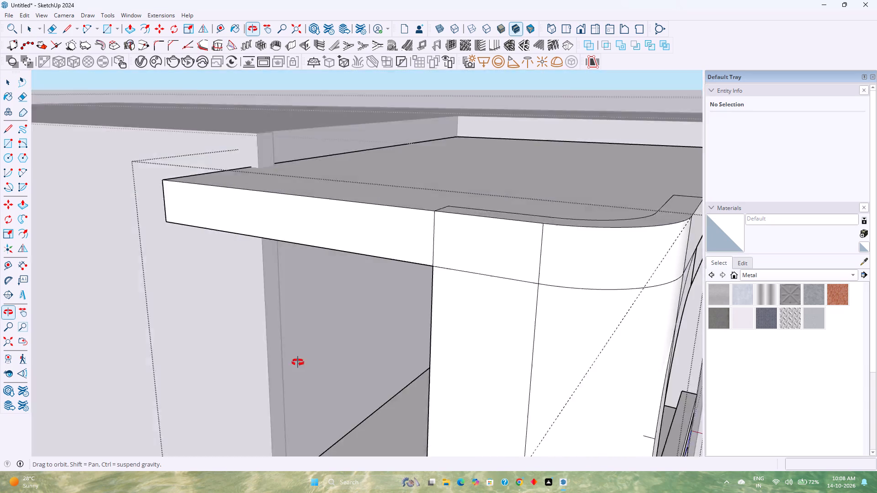
middle_drag(298, 362, 261, 380)
middle_click(261, 380)
click(428, 246)
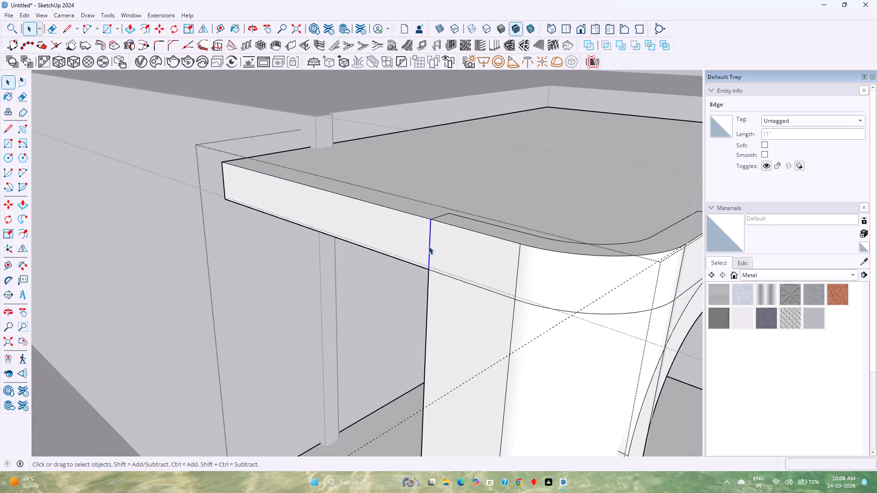
key(Delete)
Draw a short line along the bottom of the corner wall's blue inner end face.
middle_drag(410, 281, 632, 267)
middle_click(632, 267)
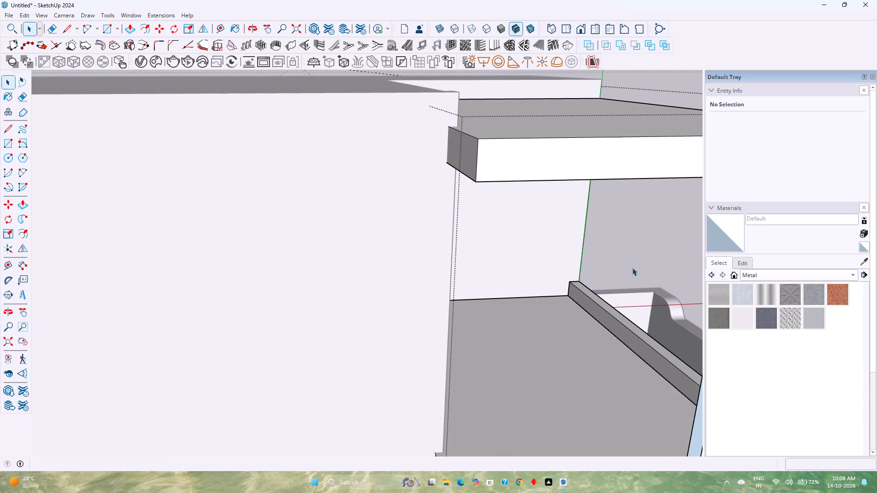
shift+middle_drag(622, 289, 398, 234)
middle_drag(333, 265, 447, 278)
shift+middle_click(447, 278)
shift+middle_drag(517, 285, 444, 254)
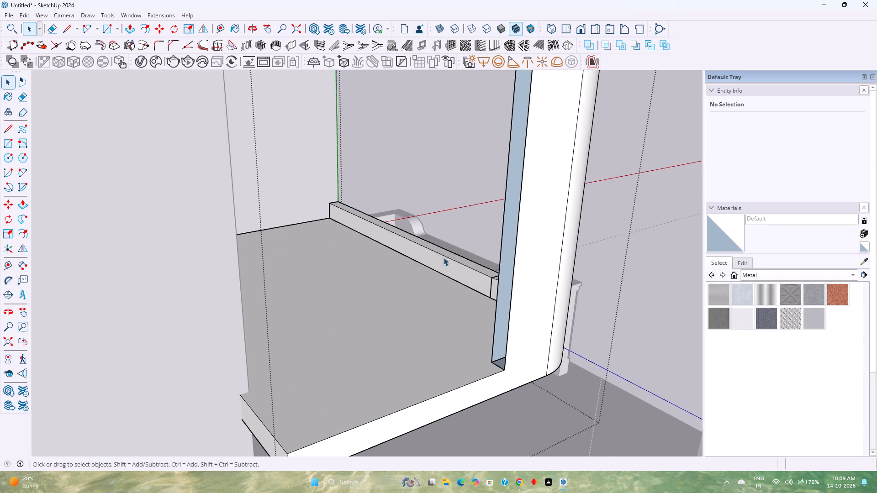
key(l)
click(493, 360)
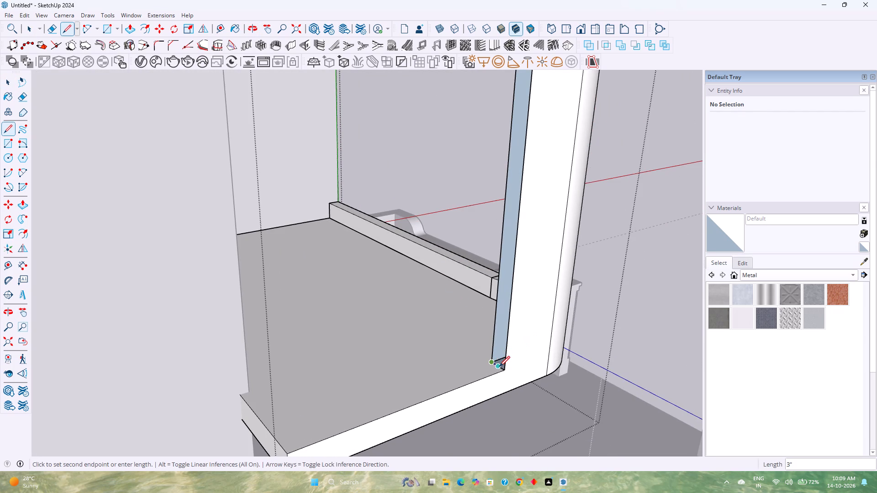
click(500, 367)
Trace the corner wall's inner end with an 8' 9" vertical line and a 6" line along its bottom.
key(space)
double_click(506, 361)
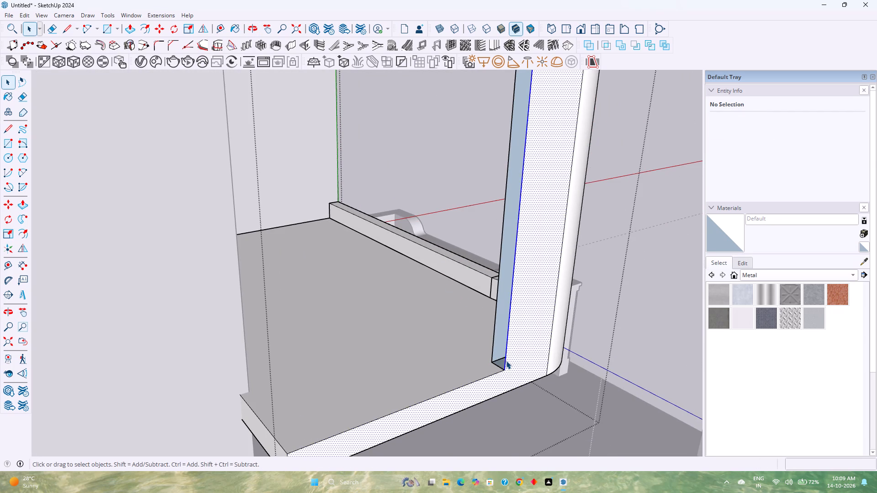
shift+middle_drag(491, 326, 500, 346)
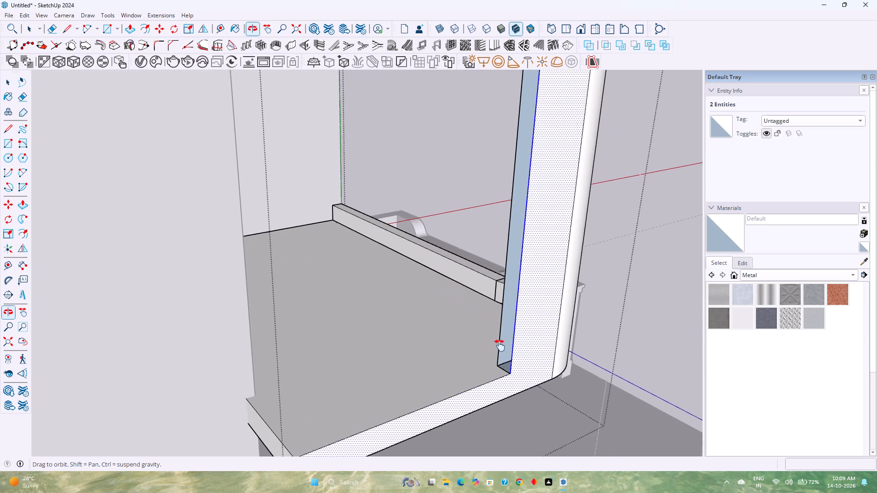
shift+middle_drag(500, 346, 475, 451)
key(l)
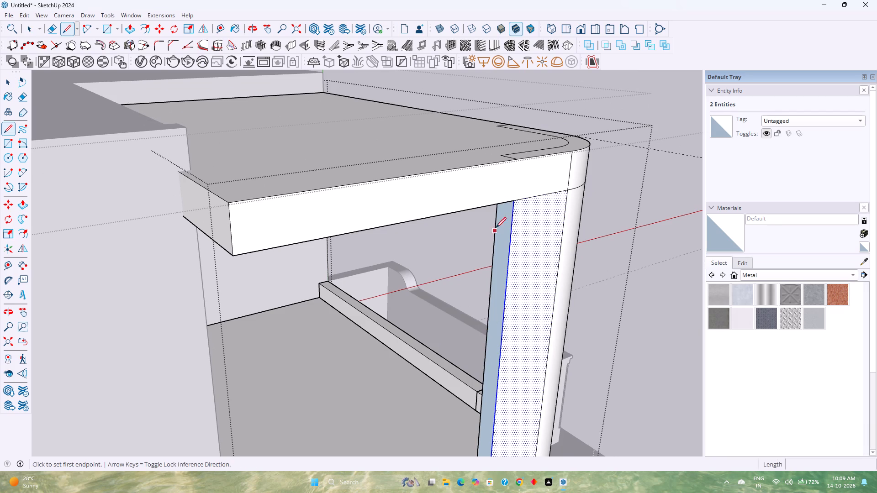
click(516, 201)
scroll(523, 267, down, 4)
shift+middle_drag(477, 330, 487, 275)
click(517, 336)
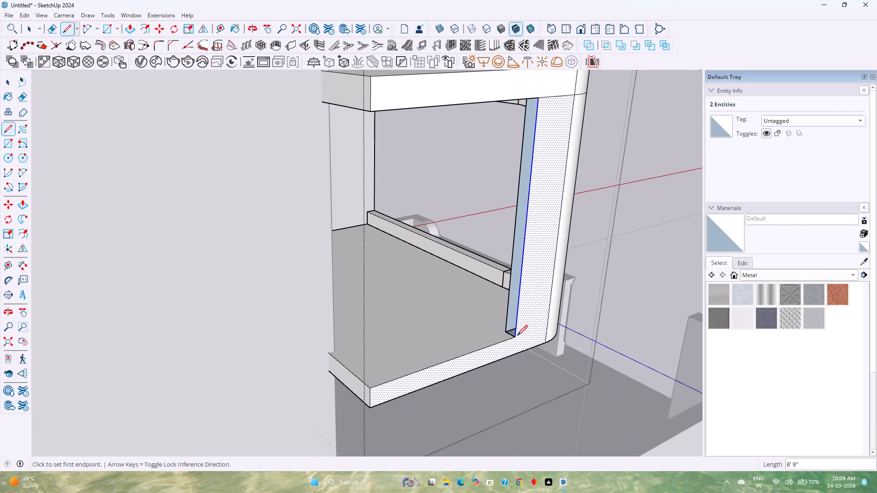
click(506, 330)
click(514, 336)
key(space)
Select the front frame group, invert the selection, and hide the surrounding house geometry.
scroll(512, 330, down, 4)
middle_drag(536, 321, 389, 367)
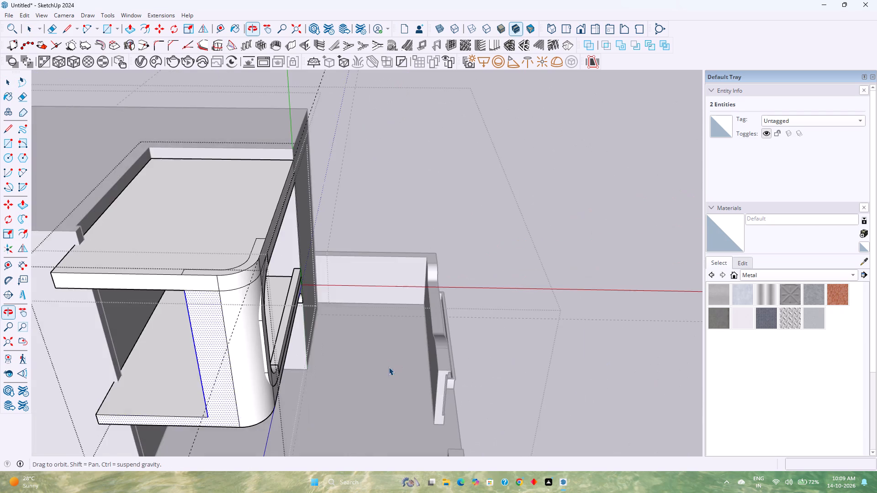
click(473, 319)
click(226, 228)
right_click(226, 228)
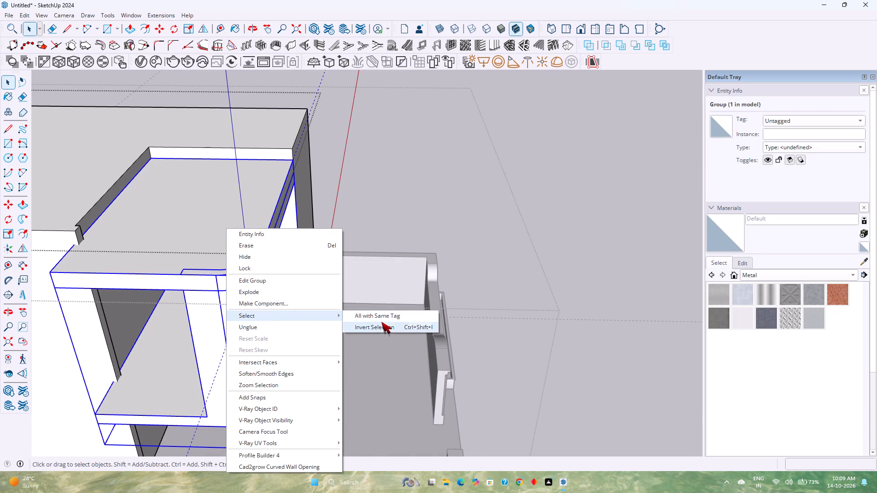
click(382, 326)
right_click(278, 142)
click(321, 174)
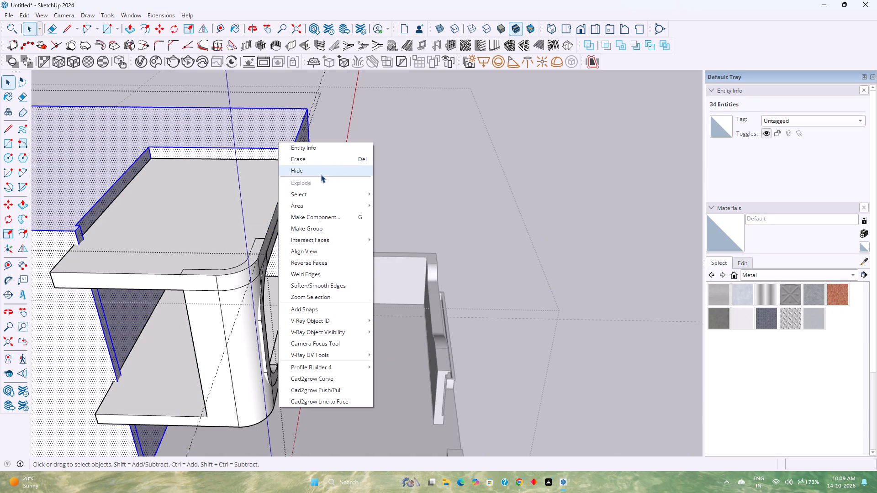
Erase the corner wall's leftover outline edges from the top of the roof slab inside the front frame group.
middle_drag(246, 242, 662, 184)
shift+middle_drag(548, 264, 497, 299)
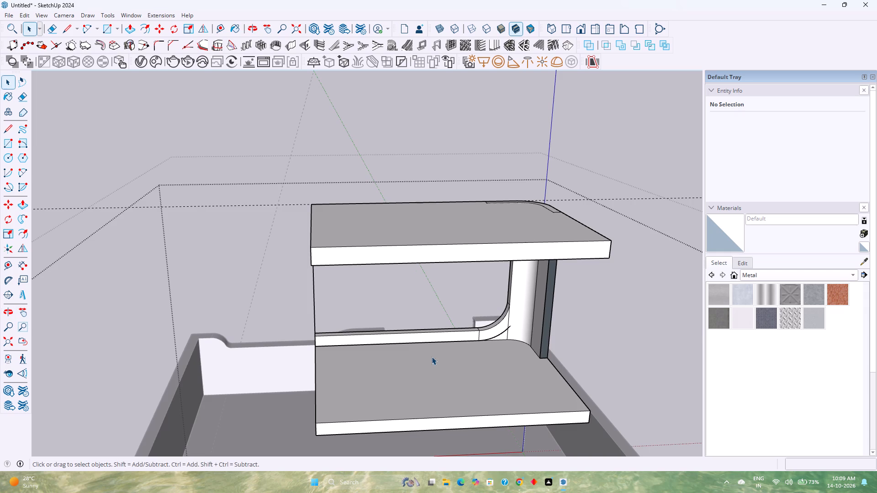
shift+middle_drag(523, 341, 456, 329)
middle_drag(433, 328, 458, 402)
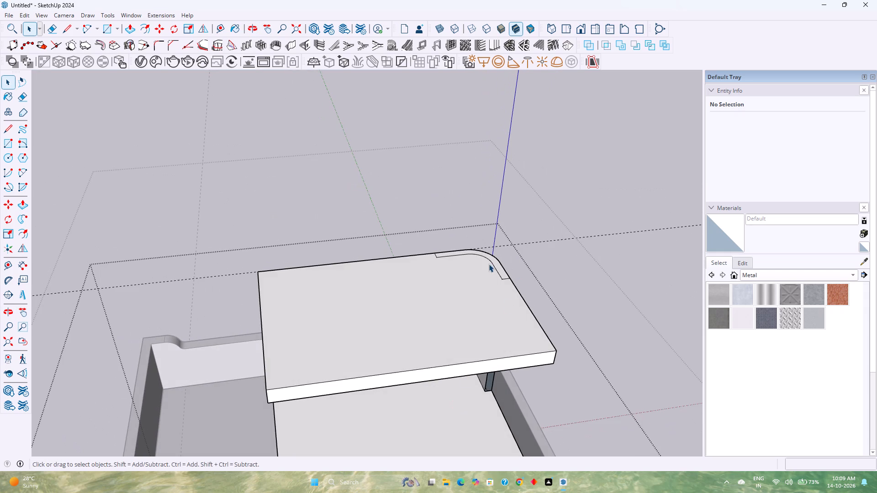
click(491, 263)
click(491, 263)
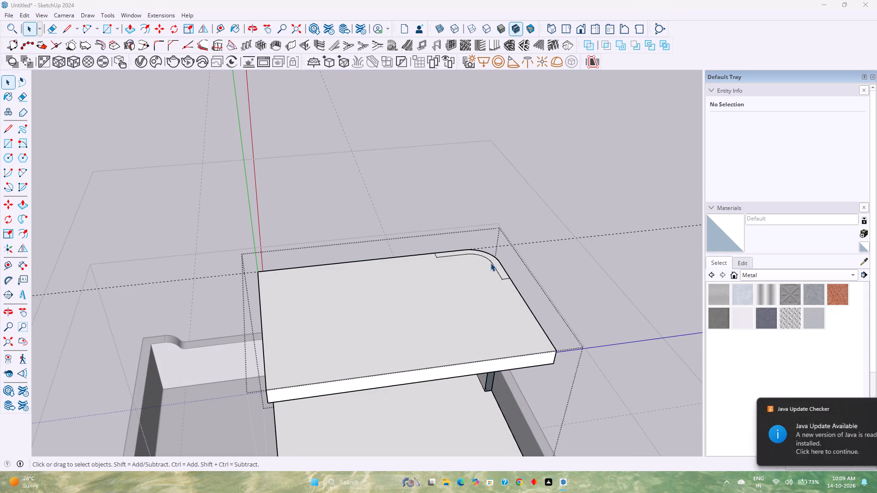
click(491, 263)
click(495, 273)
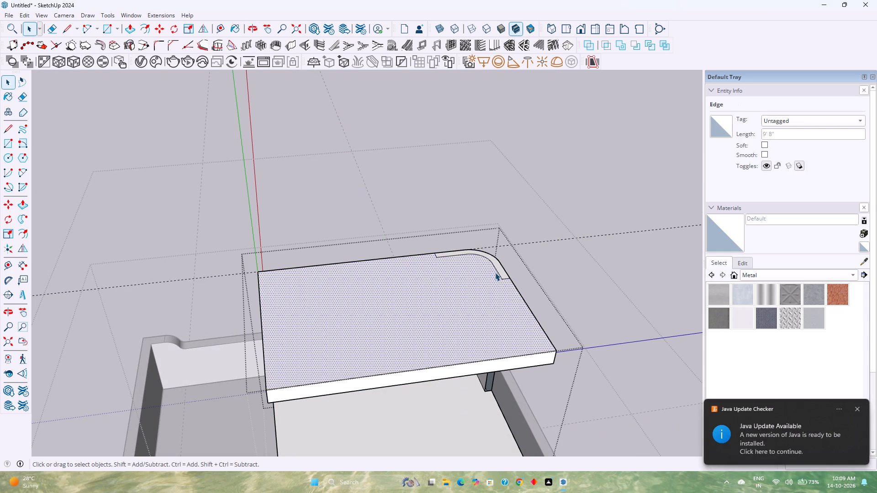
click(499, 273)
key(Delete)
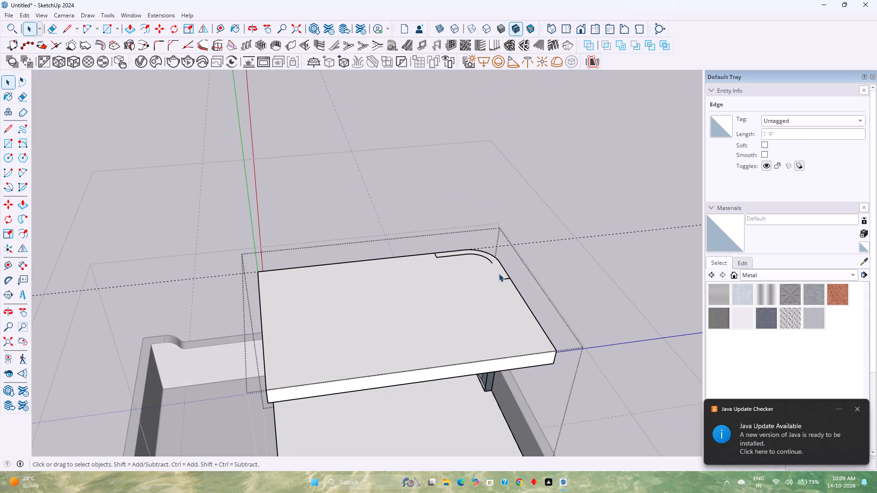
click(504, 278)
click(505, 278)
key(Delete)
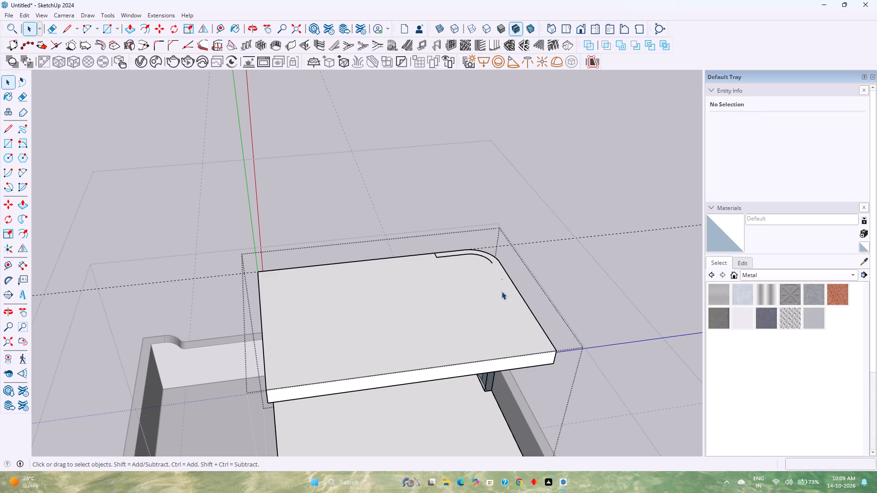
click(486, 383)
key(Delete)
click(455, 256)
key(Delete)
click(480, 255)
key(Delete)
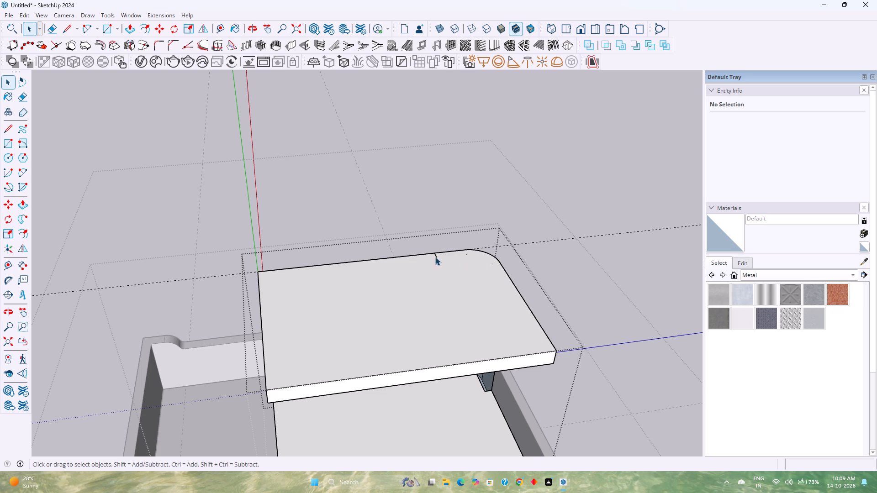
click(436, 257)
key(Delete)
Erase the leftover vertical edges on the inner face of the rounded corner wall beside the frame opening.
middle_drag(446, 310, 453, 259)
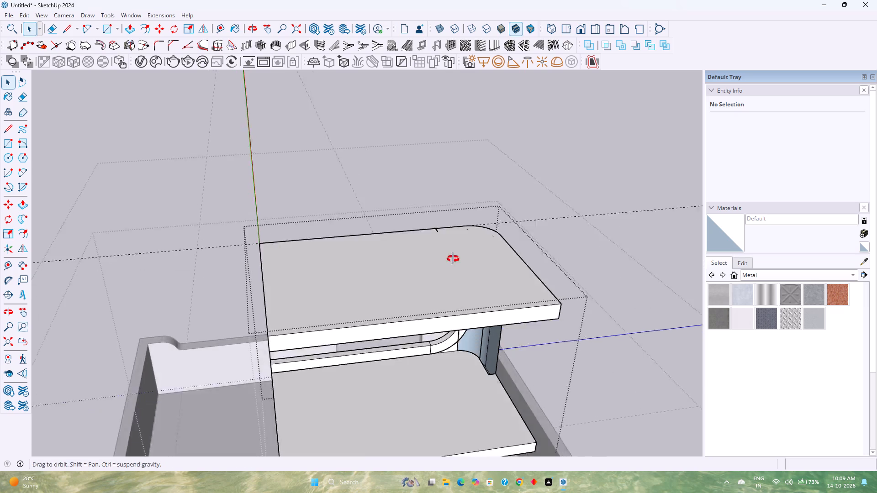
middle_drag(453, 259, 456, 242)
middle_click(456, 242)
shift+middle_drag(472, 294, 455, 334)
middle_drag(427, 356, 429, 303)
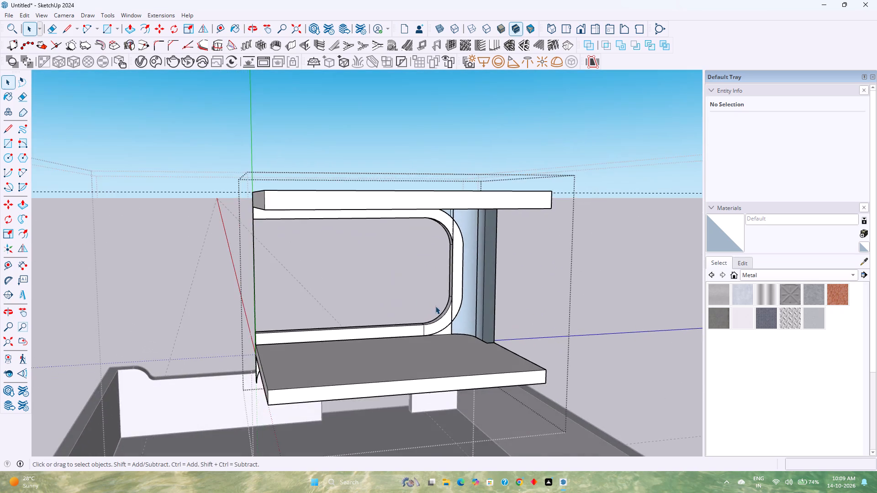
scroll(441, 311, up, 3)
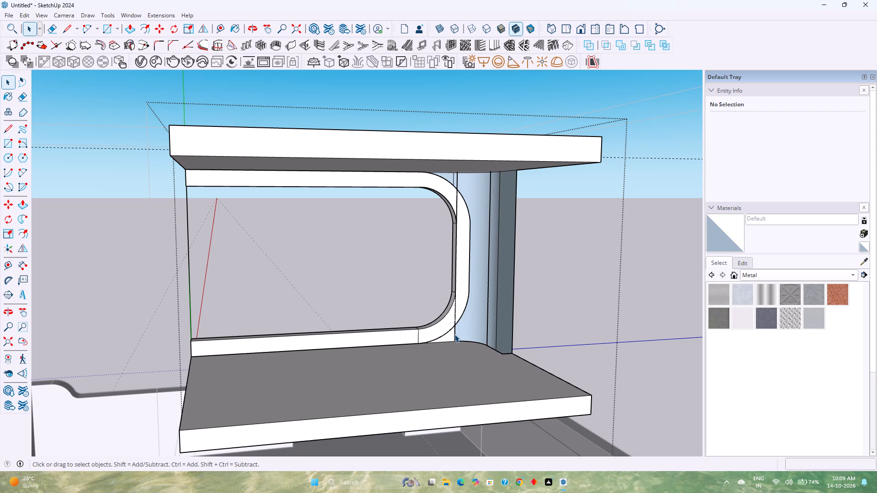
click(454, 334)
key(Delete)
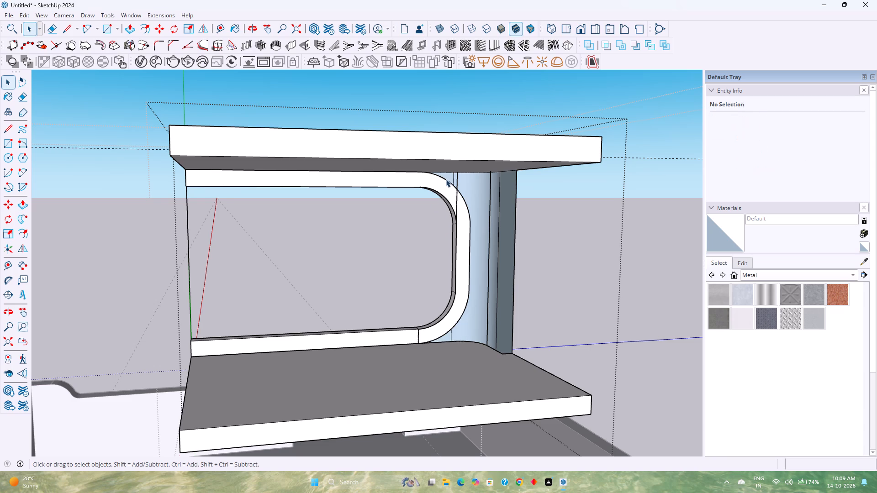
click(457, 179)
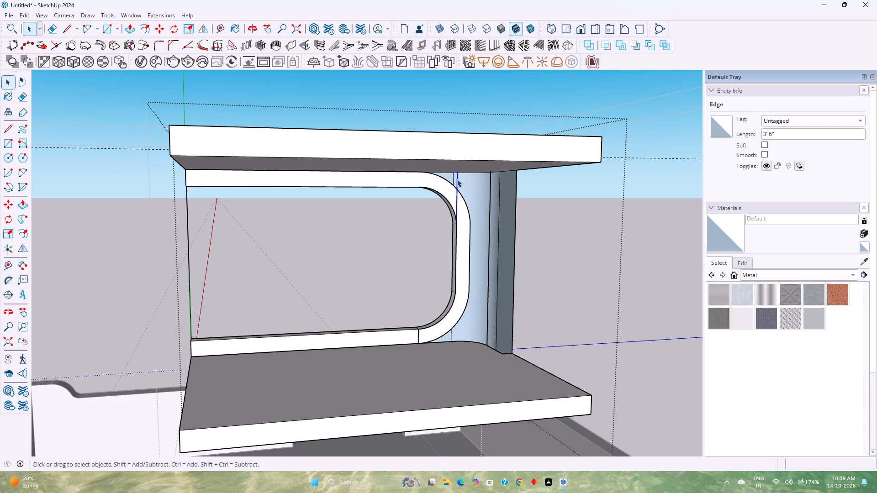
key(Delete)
Undo the recent edge erasures and the hiding of the surrounding house geometry.
key(ctrl+z)
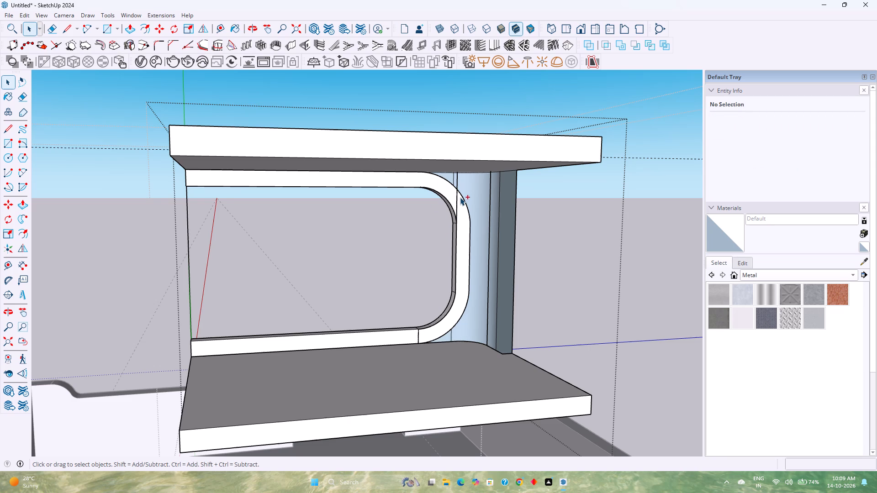
key(ctrl+z)
key(ctrl+z)
key(ctrl+z)
key(ctrl+z)
key(ctrl+z)
key(ctrl+z)
key(ctrl+z)
key(ctrl+z)
key(ctrl+z)
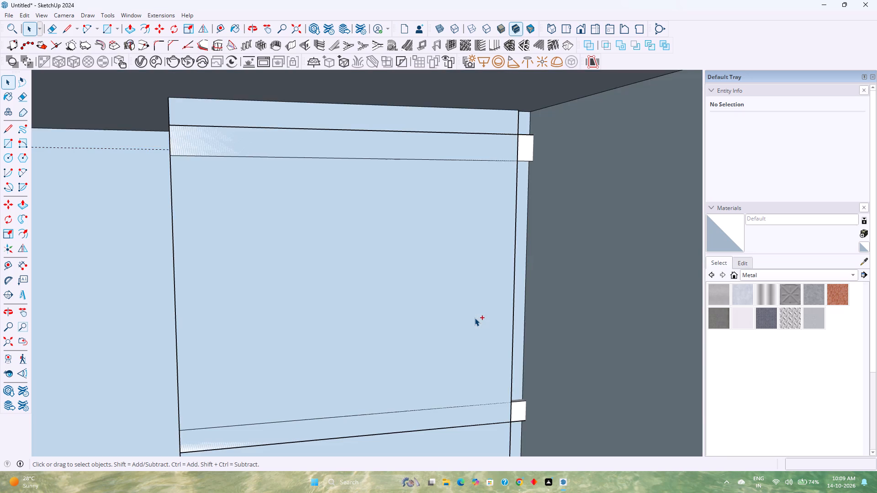
key(ctrl+z)
key(ctrl+z)
key(ctrl+z)
key(ctrl+z)
Undo the roof slab, corner wall and slab outline edits, back to the plain rounded frame standing on the floor slab.
click(11, 344)
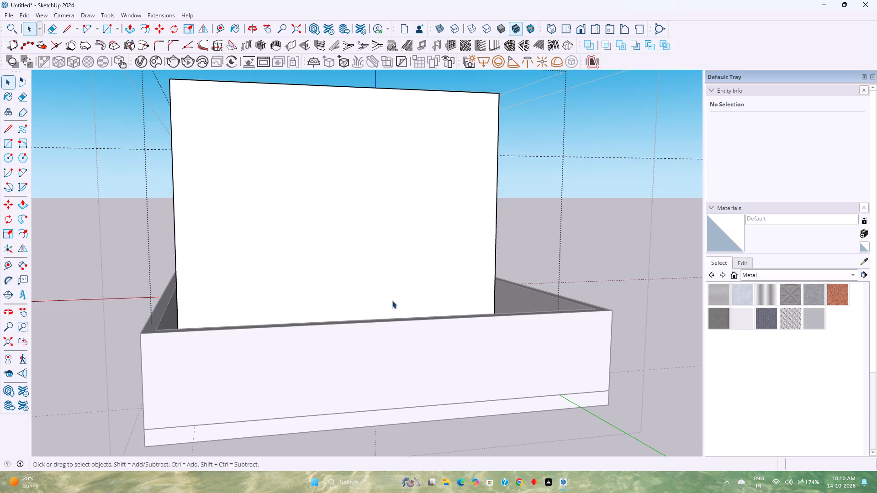
middle_drag(405, 299, 0, 343)
middle_drag(357, 299, 0, 269)
scroll(46, 274, down, 9)
shift+middle_drag(128, 283, 329, 334)
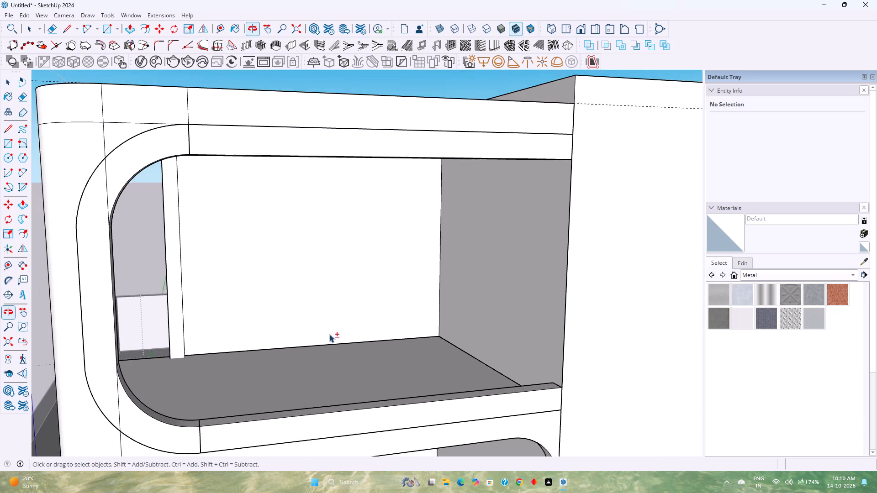
shift+middle_drag(329, 334, 327, 334)
scroll(333, 335, down, 4)
key(ctrl+z)
key(ctrl+z)
key(ctrl+z)
key(ctrl+z)
key(ctrl+z)
key(ctrl+z)
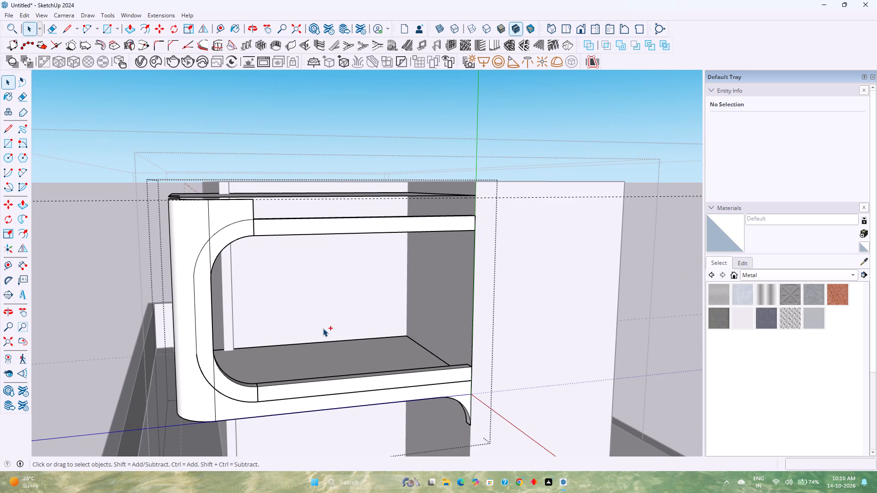
key(ctrl+z)
key(ctrl+z)
key(ctrl+z)
key(ctrl+z)
key(ctrl+z)
key(ctrl+z)
key(ctrl+z)
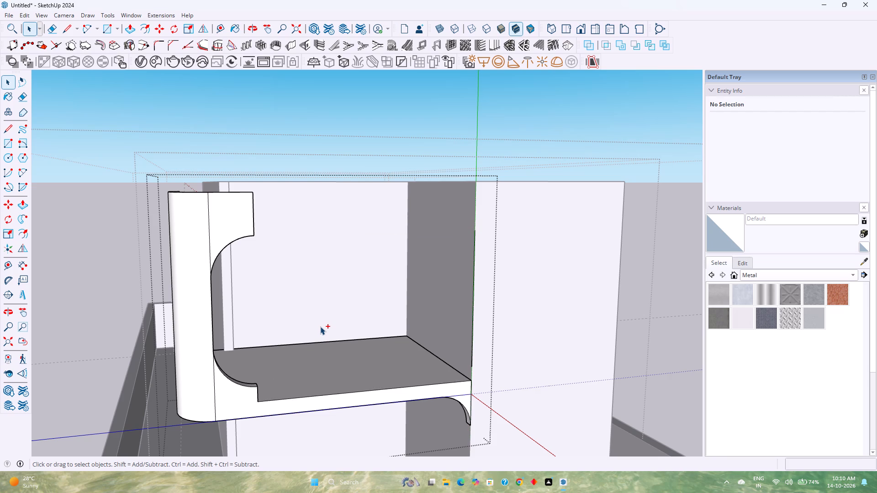
key(ctrl+z)
key(ctrl+z)
key(ctrl+z)
key(ctrl+z)
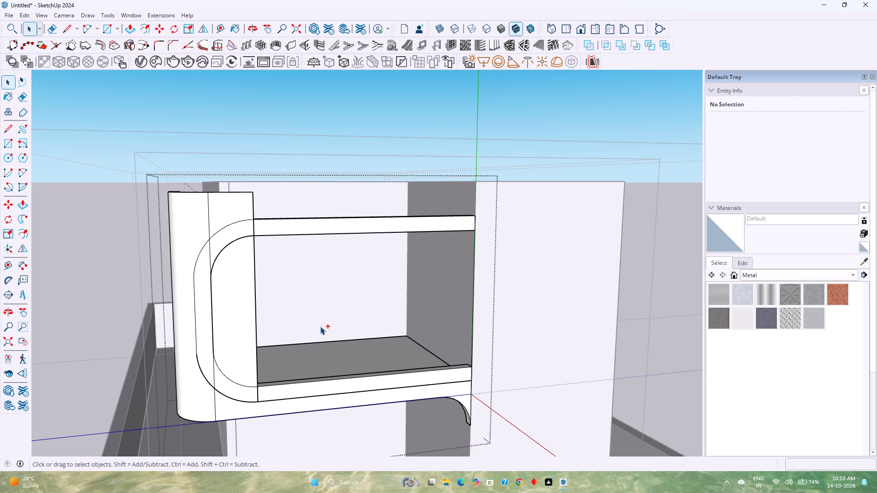
key(ctrl+z)
key(ctrl+z)
key(ctrl+z)
key(ctrl+z)
key(ctrl+z)
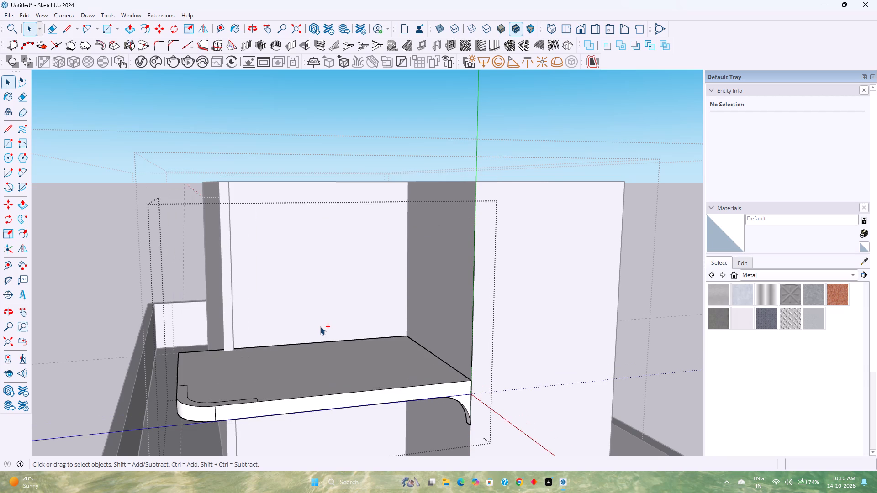
key(ctrl+z)
key(ctrl+z)
key(ctrl+z)
key(ctrl+z)
key(ctrl+z)
key(ctrl+z)
key(ctrl+z)
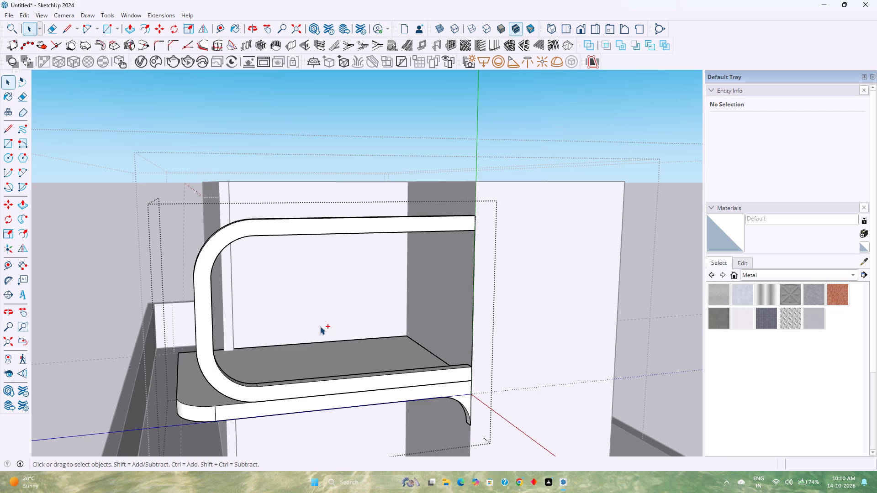
Place a horizontal guide 11" above the top edge of the rounded frame's upper rail.
shift+middle_drag(320, 326, 330, 367)
middle_drag(341, 382, 335, 378)
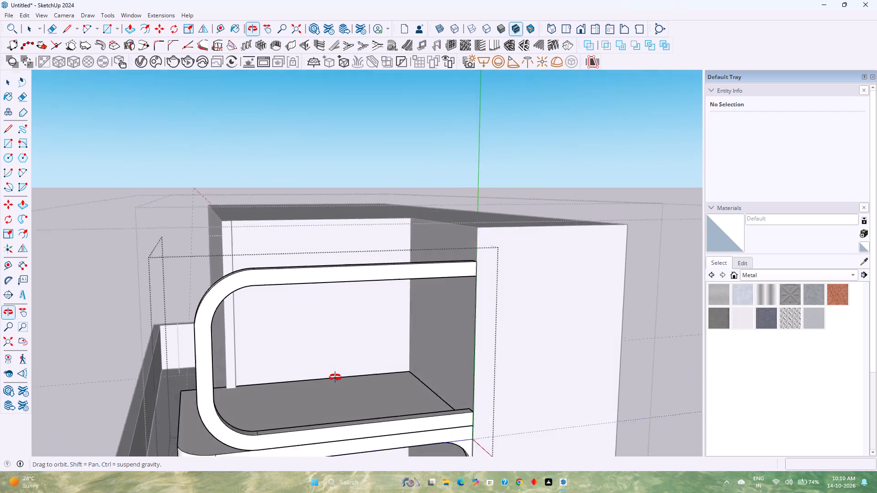
middle_drag(335, 378, 311, 331)
shift+middle_drag(322, 351, 338, 426)
shift+middle_click(338, 426)
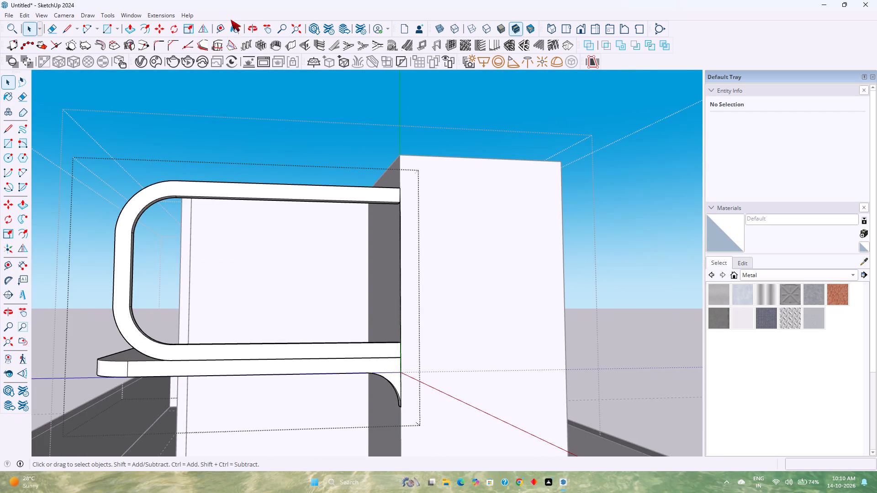
click(218, 28)
scroll(386, 196, up, 6)
middle_drag(389, 193, 432, 302)
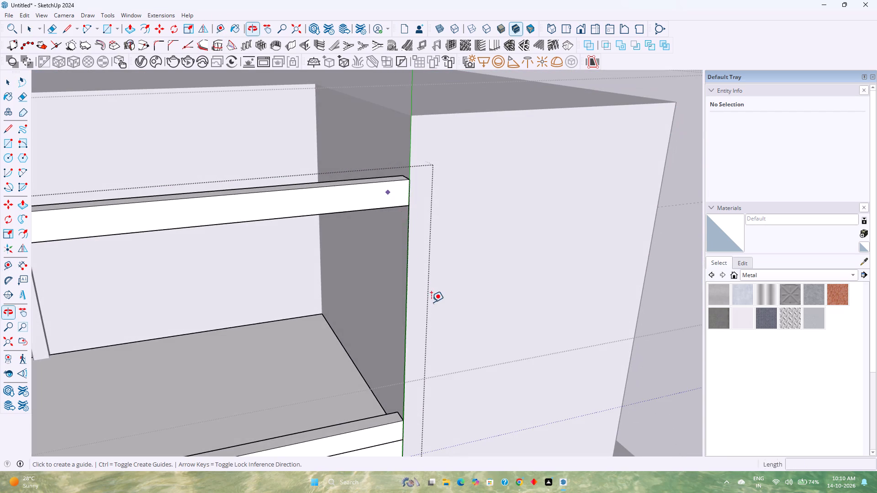
click(390, 179)
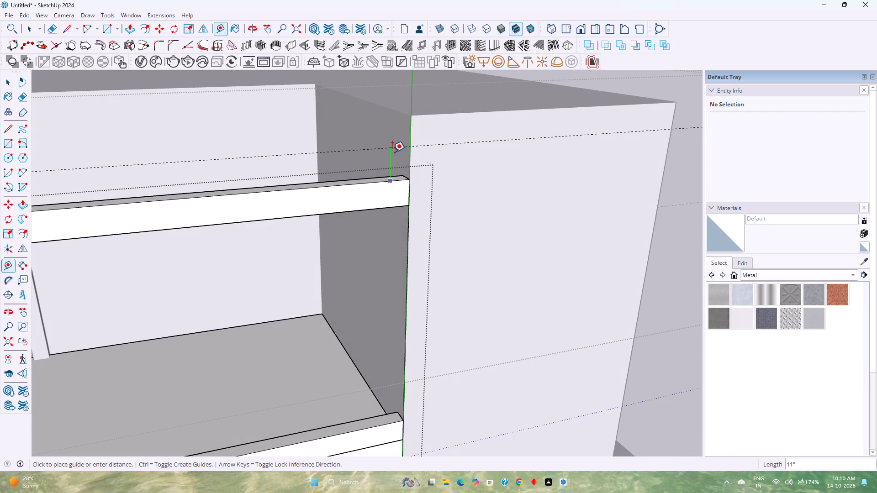
key(Left)
text(11)
key(Return)
key(space)
Copy the floor slab's top face with its edges 8' 9" up to the top end corner of the frame's upper rail.
scroll(396, 203, down, 3)
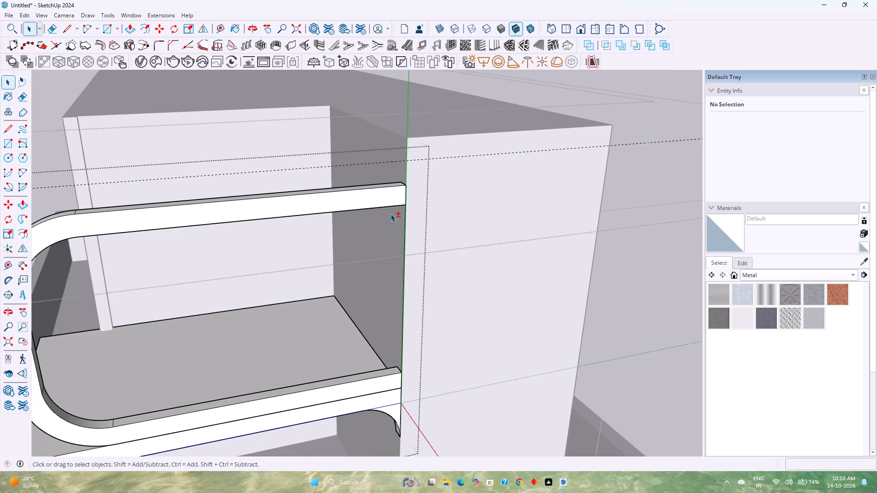
shift+middle_drag(394, 217, 669, 169)
shift+middle_click(672, 168)
double_click(322, 361)
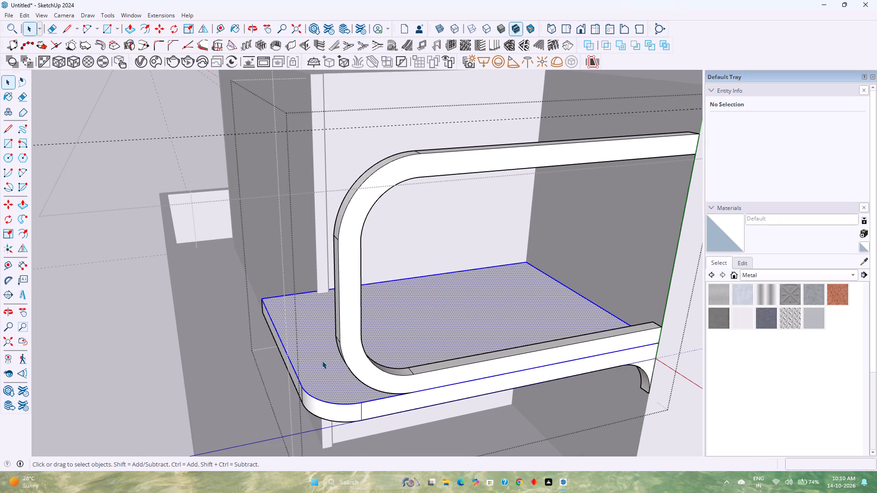
key(m)
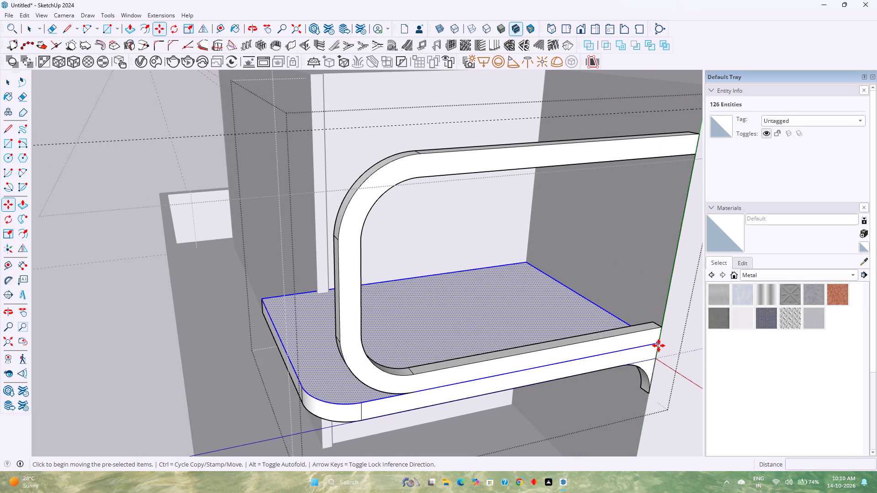
click(659, 346)
shift+middle_drag(653, 264, 519, 331)
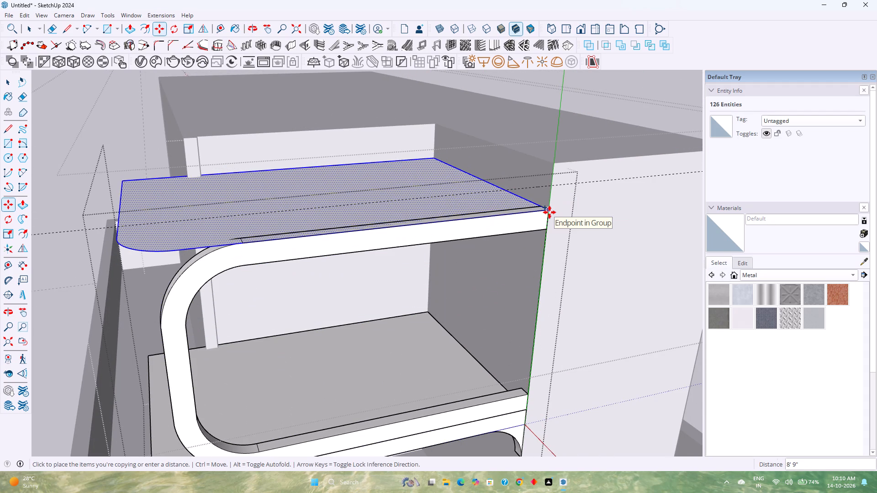
click(549, 212)
Push/Pull the copied slab face 11" upward to the guide to form the roof slab.
key(p)
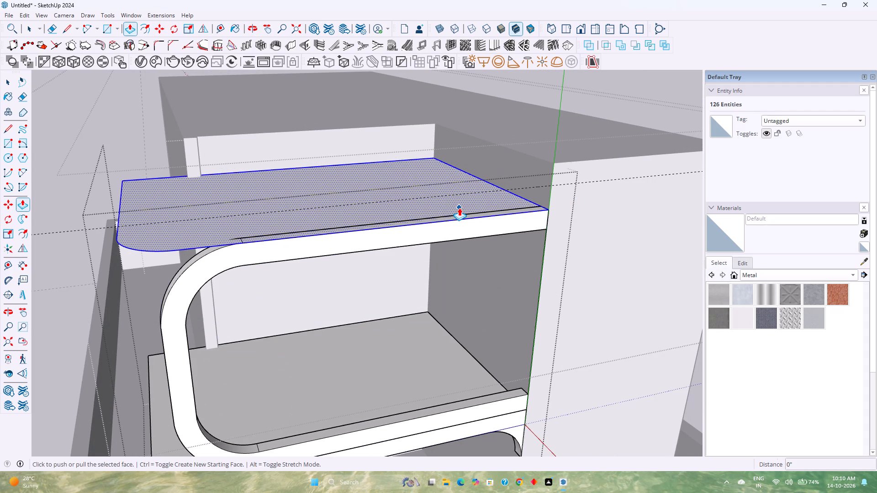
click(459, 208)
click(515, 188)
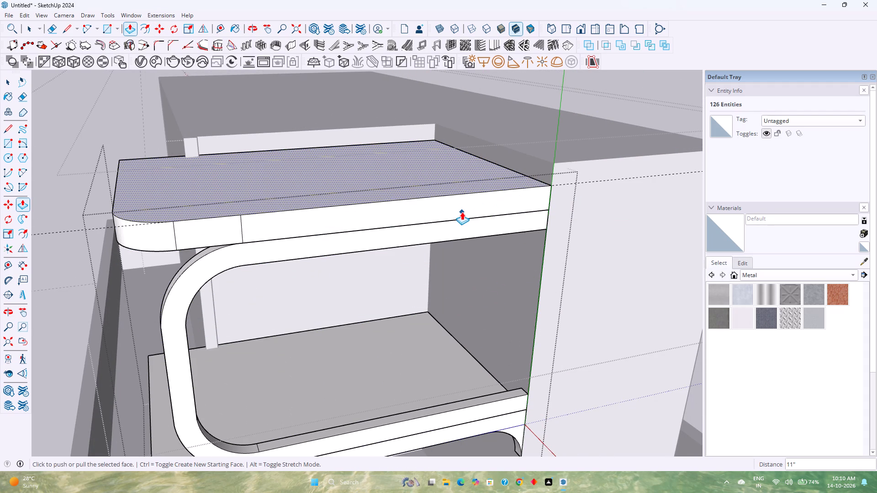
Offset the floor slab's rounded corner arc and adjoining front edge 6" inward on the slab's top face.
key(space)
shift+middle_drag(343, 273, 460, 217)
shift+middle_click(460, 217)
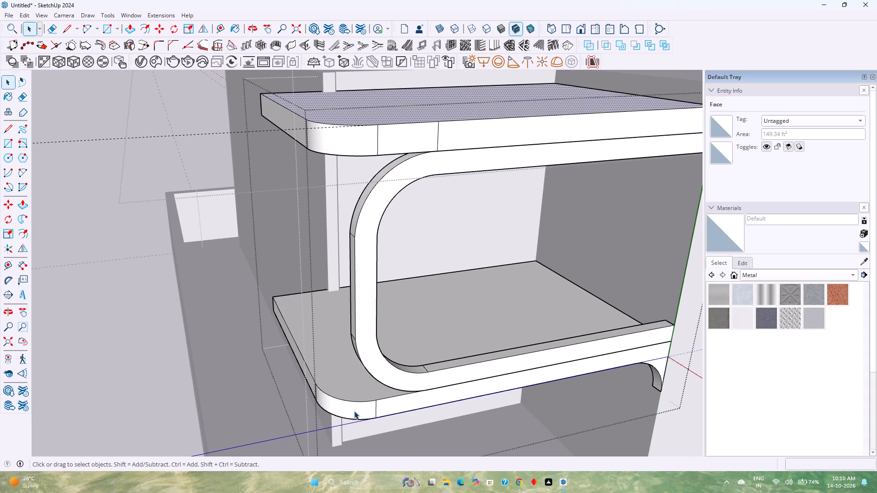
scroll(352, 411, down, 1)
middle_drag(352, 411, 476, 415)
middle_click(476, 415)
scroll(430, 393, down, 3)
shift+middle_drag(375, 393, 529, 338)
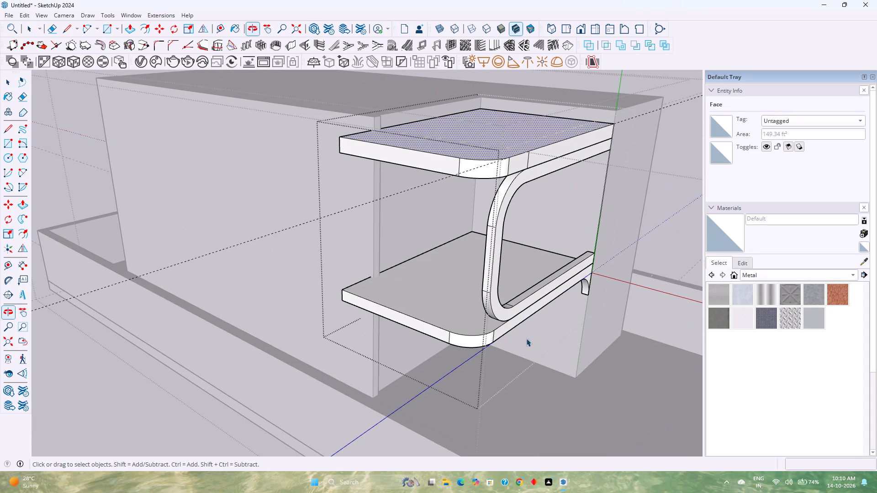
click(471, 335)
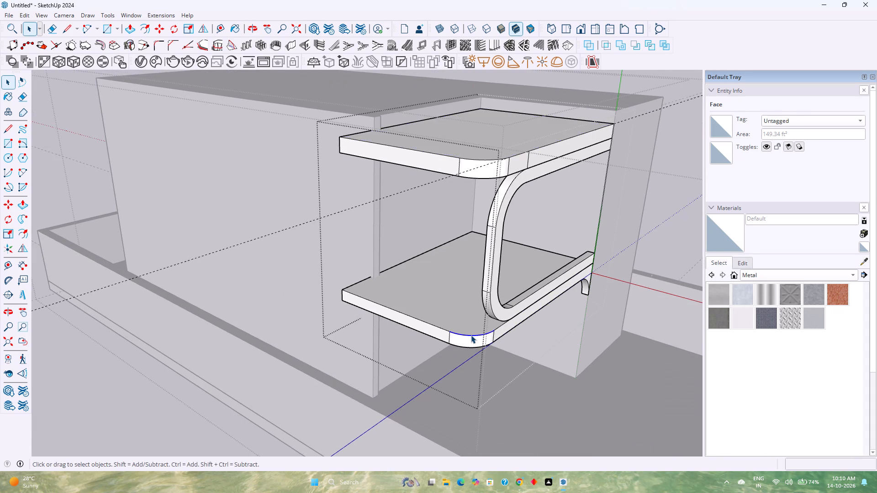
scroll(471, 335, up, 10)
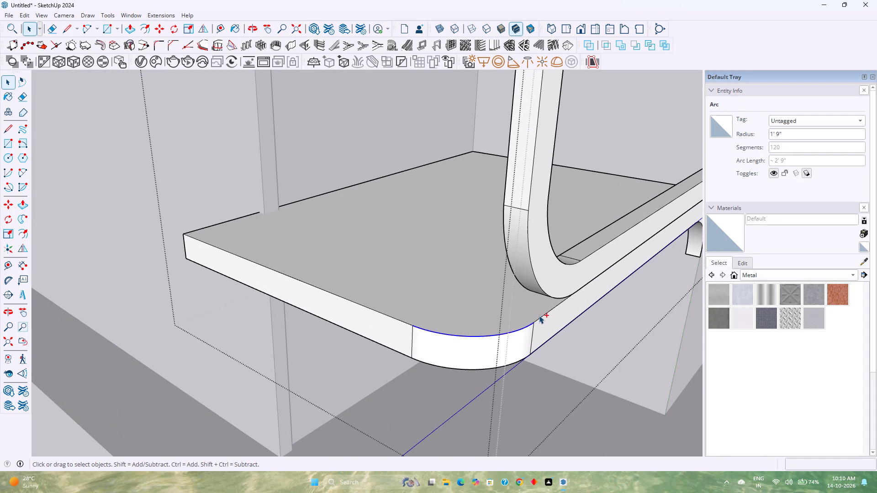
ctrl+click(540, 316)
middle_drag(521, 321, 587, 363)
middle_click(617, 367)
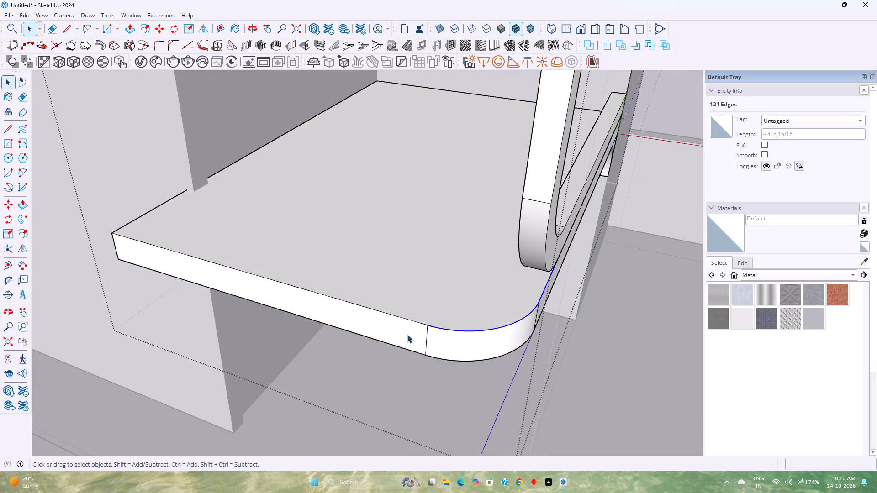
scroll(407, 334, down, 5)
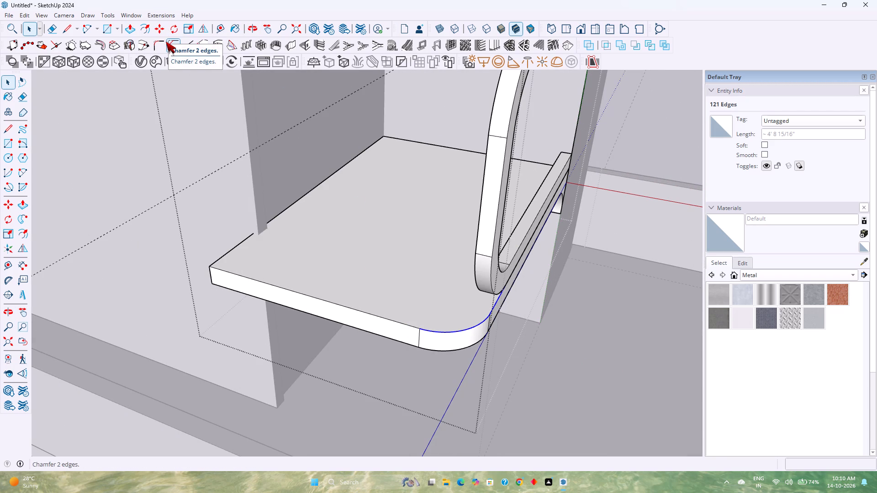
click(146, 26)
click(444, 336)
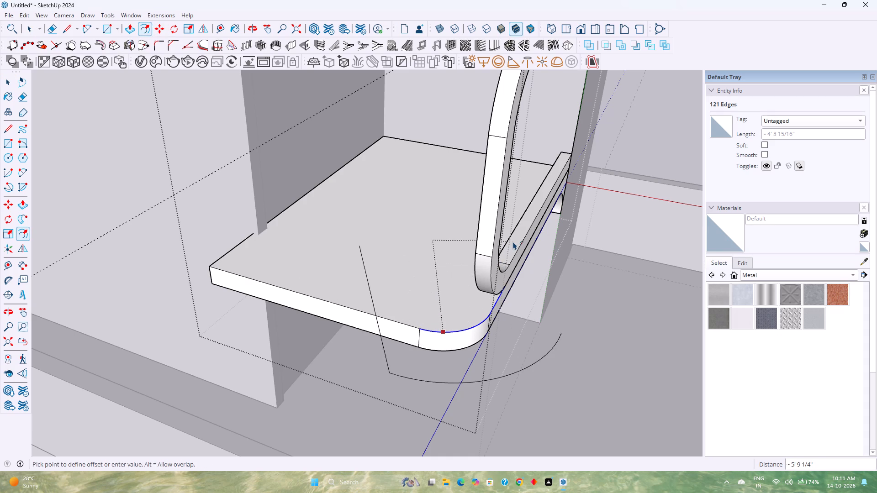
scroll(474, 288, up, 6)
middle_drag(468, 294, 649, 303)
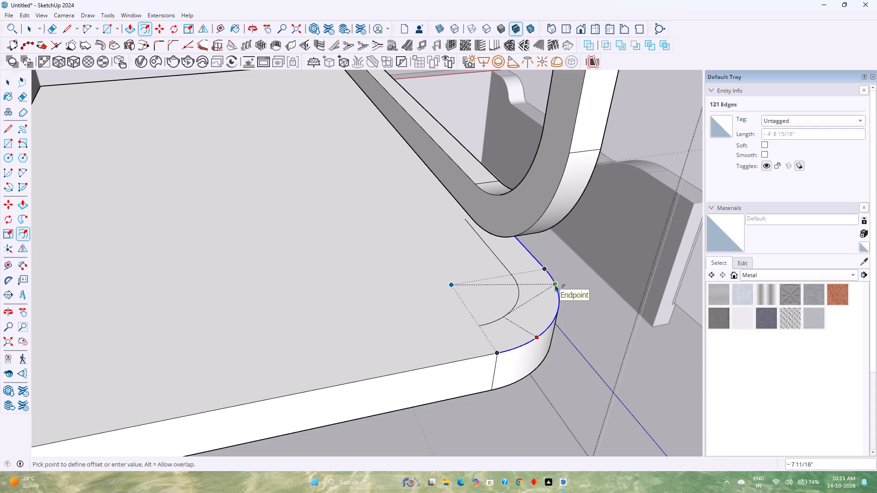
key(6)
key(Return)
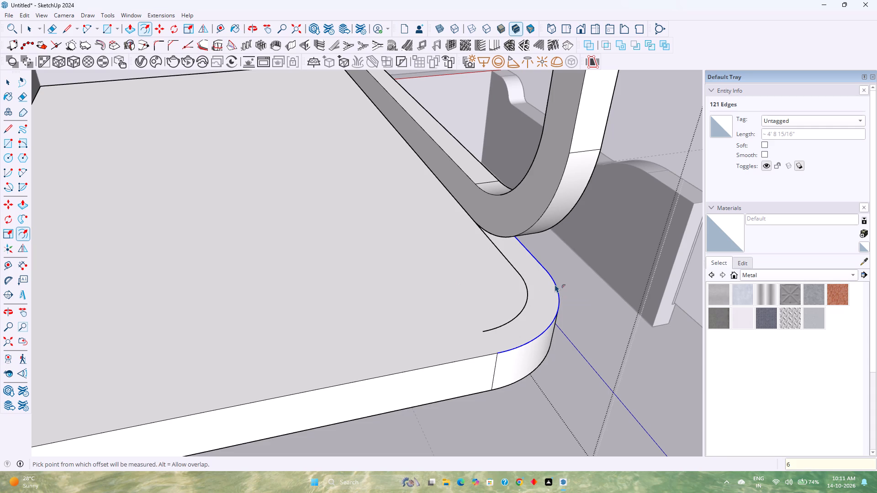
key(space)
Draw a 6" line from the offset arc's free end to the end of the slab's corner arc.
scroll(586, 272, down, 1)
middle_drag(586, 272, 551, 287)
middle_click(551, 287)
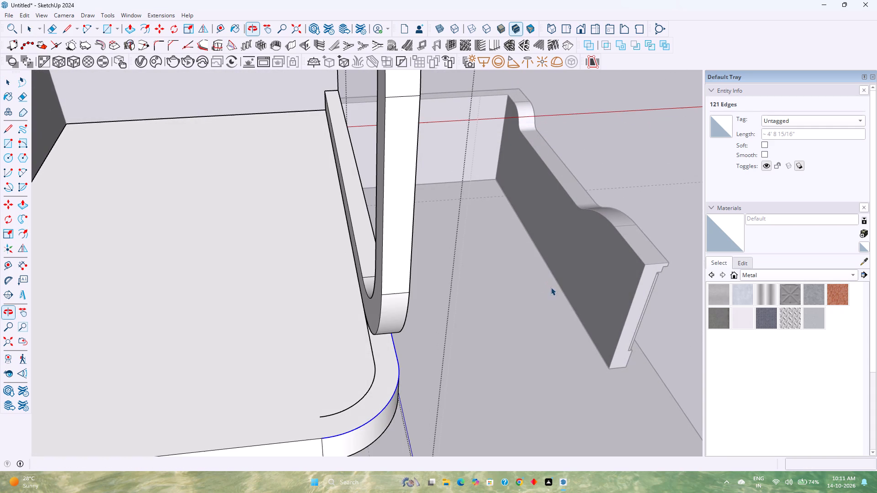
key(l)
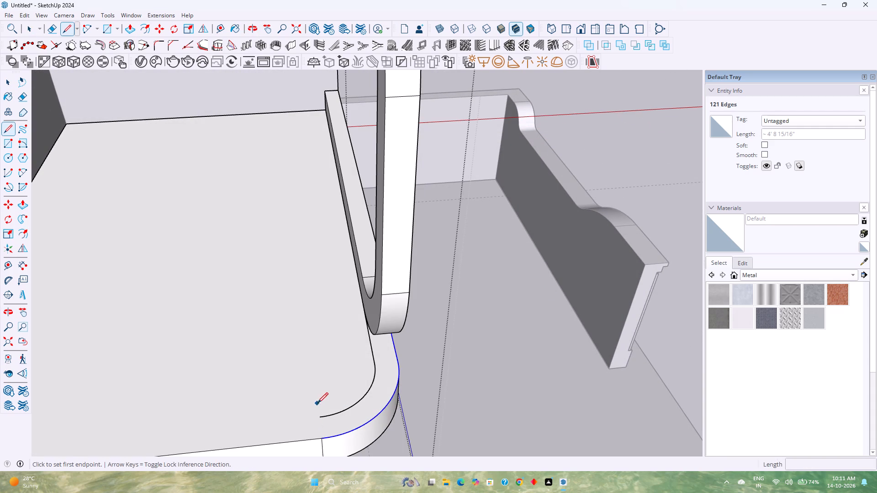
click(322, 419)
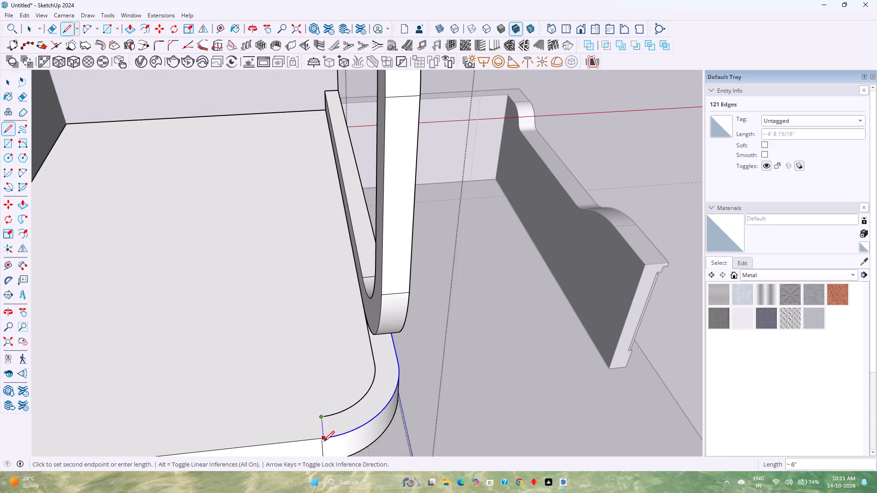
scroll(324, 441, up, 10)
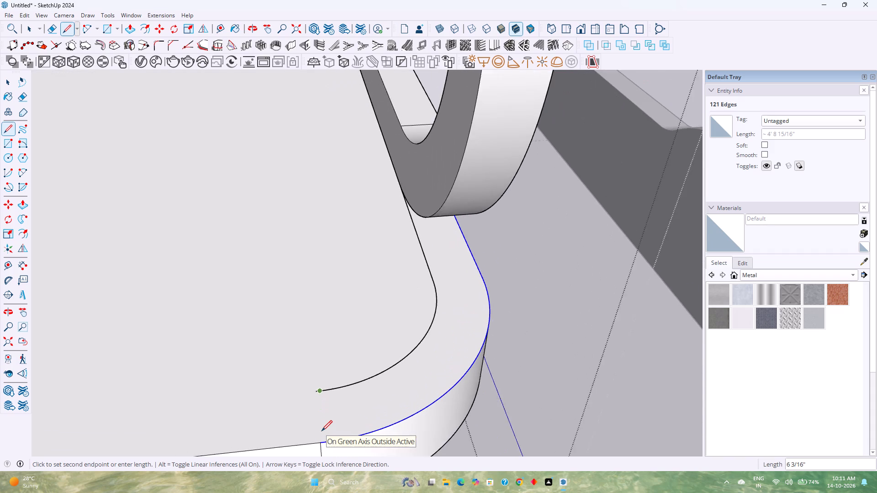
shift+middle_drag(322, 431, 340, 373)
key(Escape)
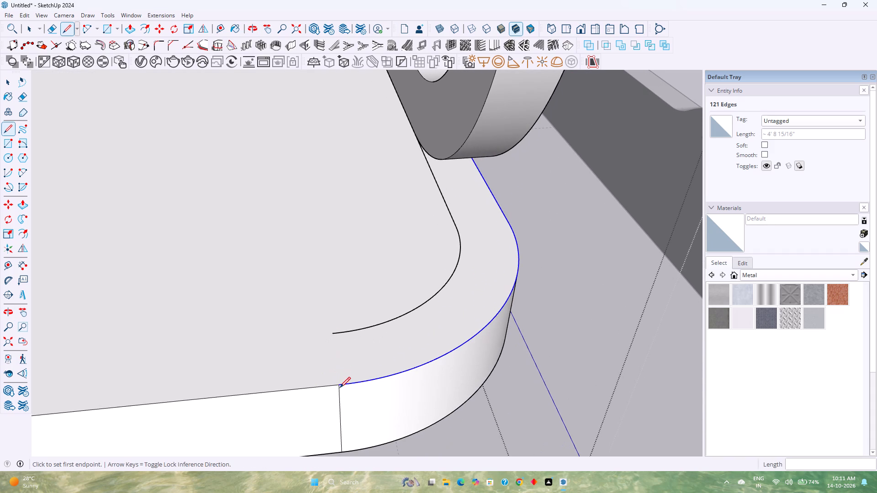
scroll(332, 331, up, 7)
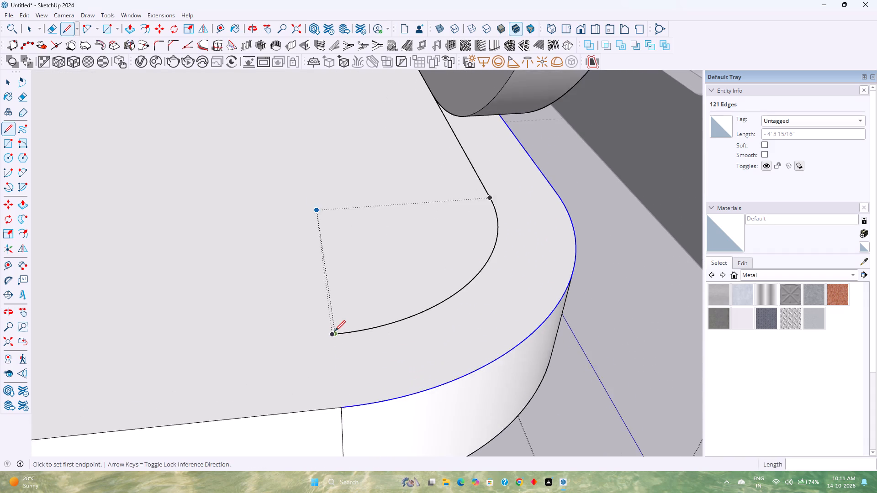
scroll(335, 331, up, 12)
click(319, 346)
scroll(319, 346, down, 2)
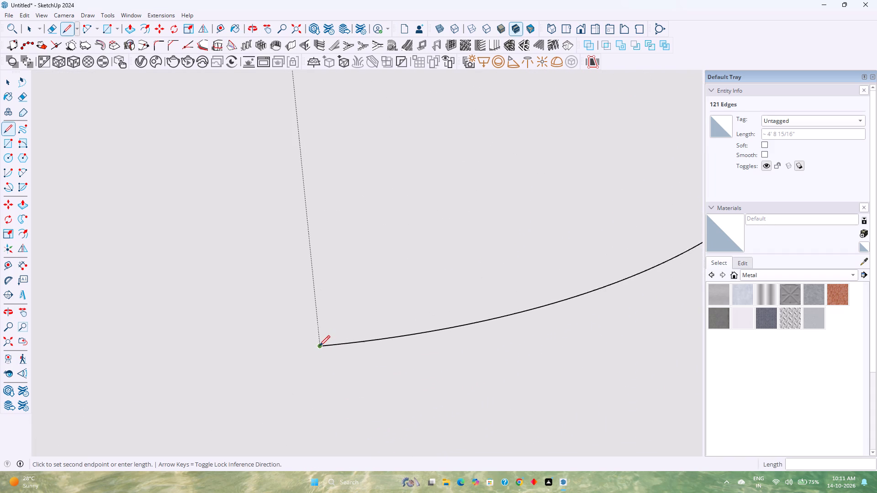
scroll(319, 346, down, 18)
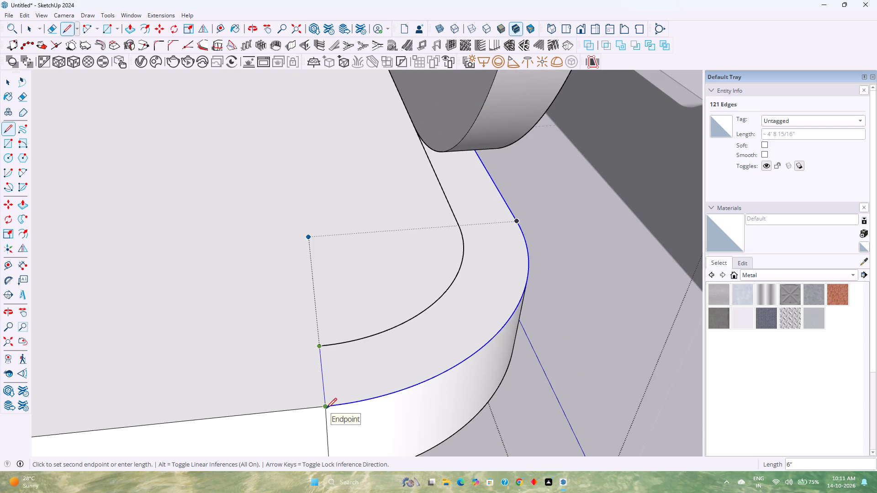
click(326, 409)
key(space)
Hide the rounded frame group standing on the floor slab.
middle_drag(415, 347, 229, 423)
middle_click(225, 423)
scroll(217, 411, down, 3)
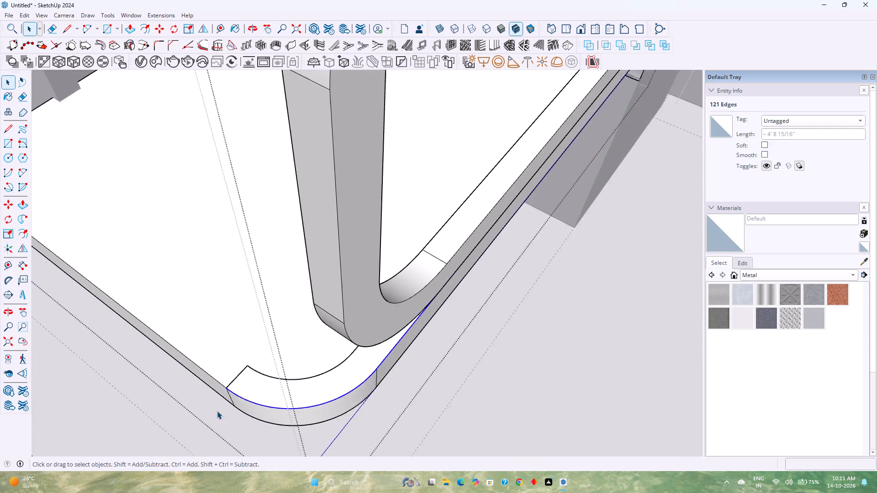
scroll(217, 411, down, 7)
click(280, 361)
right_click(280, 361)
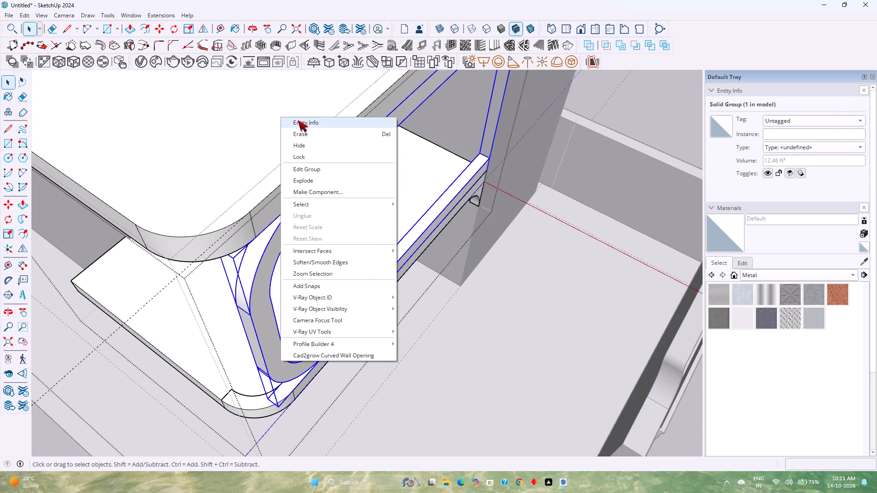
click(301, 146)
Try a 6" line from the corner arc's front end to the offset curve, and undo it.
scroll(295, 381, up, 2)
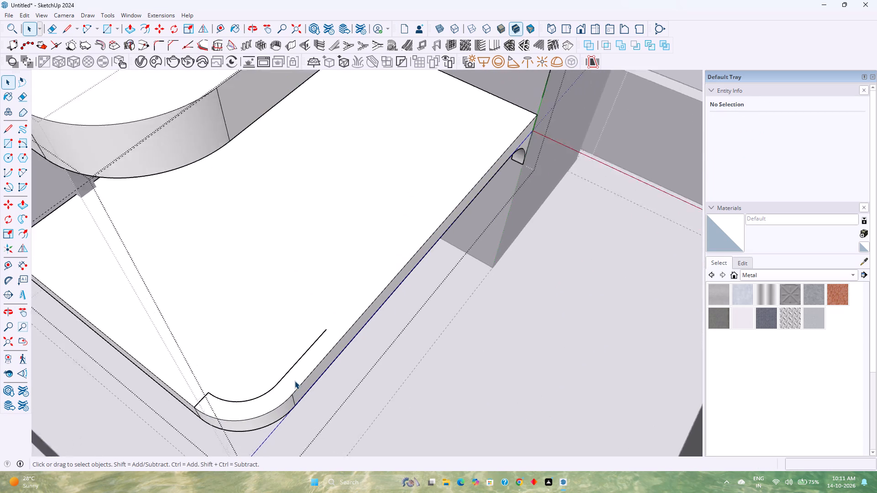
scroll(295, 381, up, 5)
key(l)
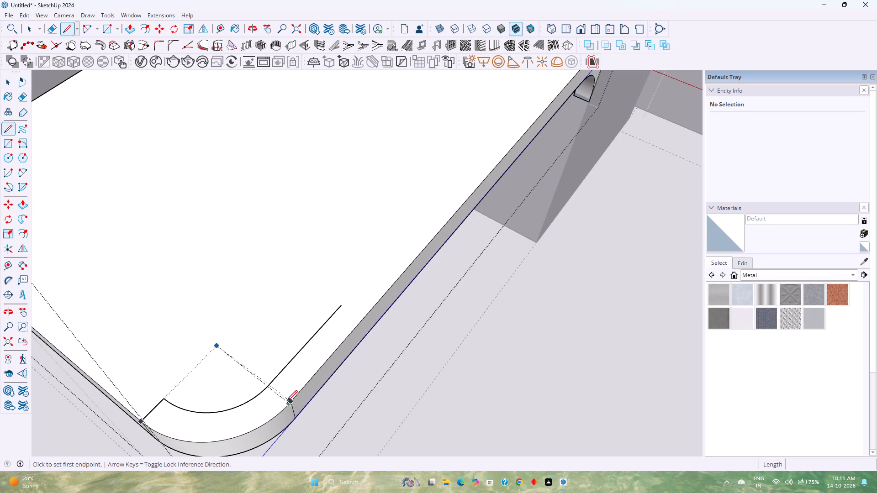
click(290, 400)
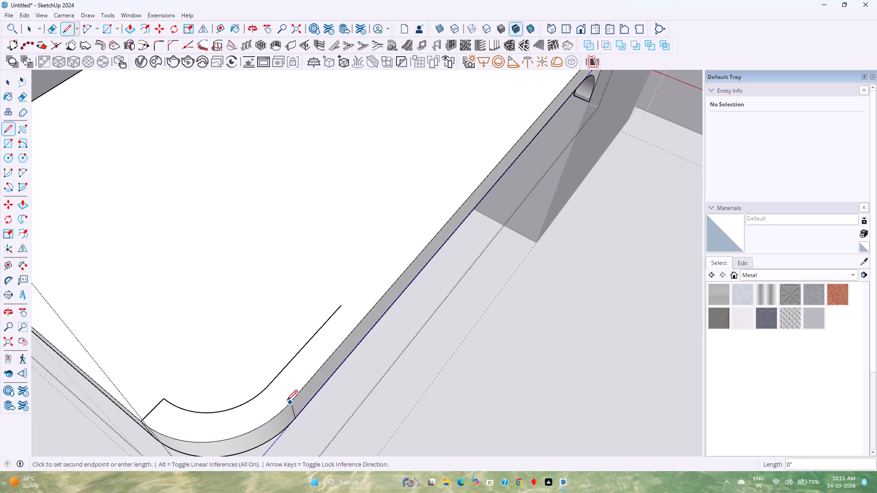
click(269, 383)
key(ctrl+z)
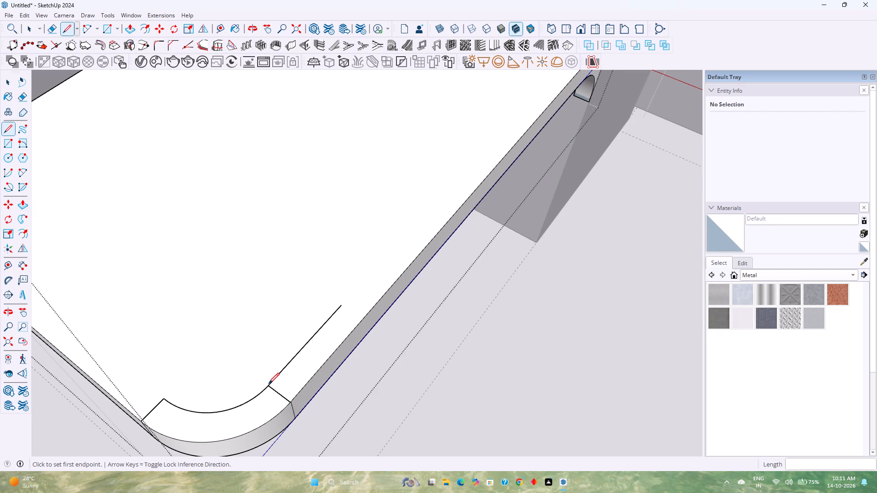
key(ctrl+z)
Close the corner strip's front end with a 6" line to the offset arc and delete the straight offset edge beyond it.
scroll(295, 410, up, 18)
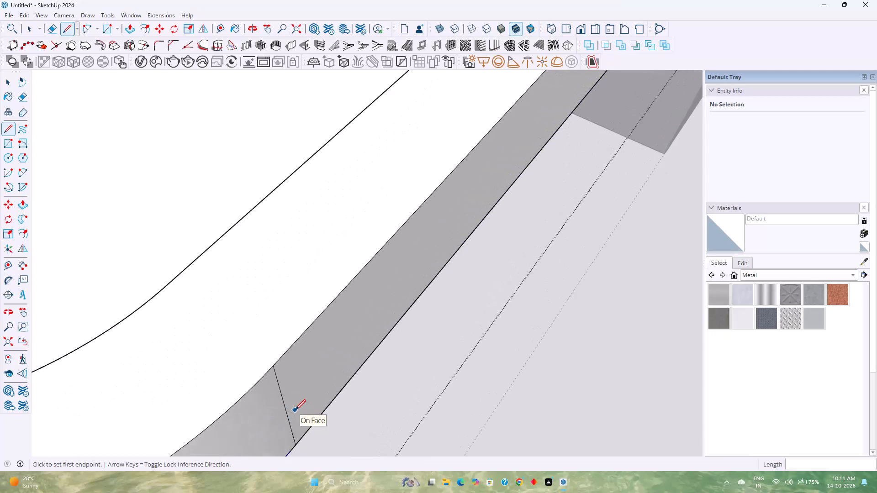
scroll(295, 410, up, 2)
click(259, 336)
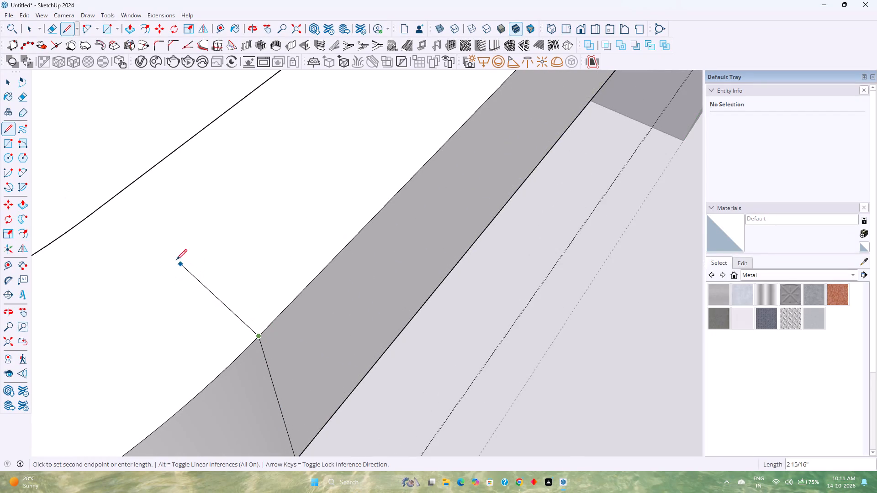
click(93, 215)
key(space)
click(117, 196)
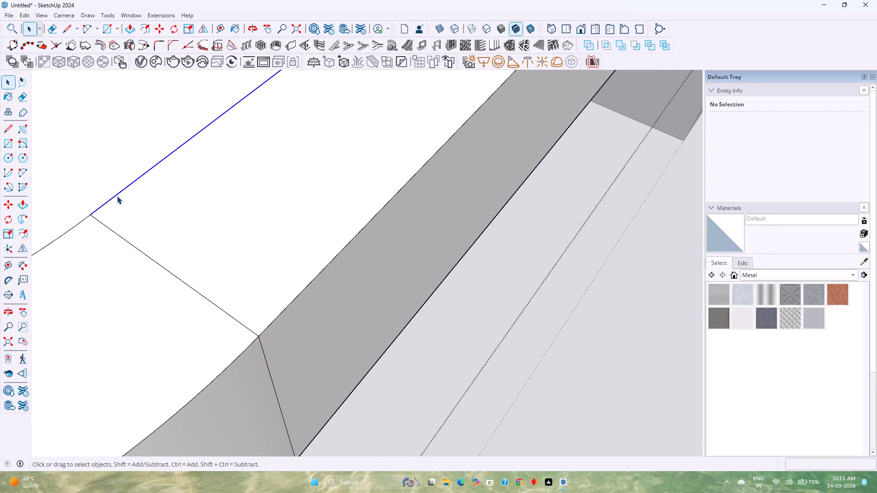
key(Delete)
Push/Pull the curved corner strip 8' 9" up to the underside of the roof slab to form the corner wall.
scroll(117, 196, down, 10)
shift+middle_drag(203, 220, 290, 249)
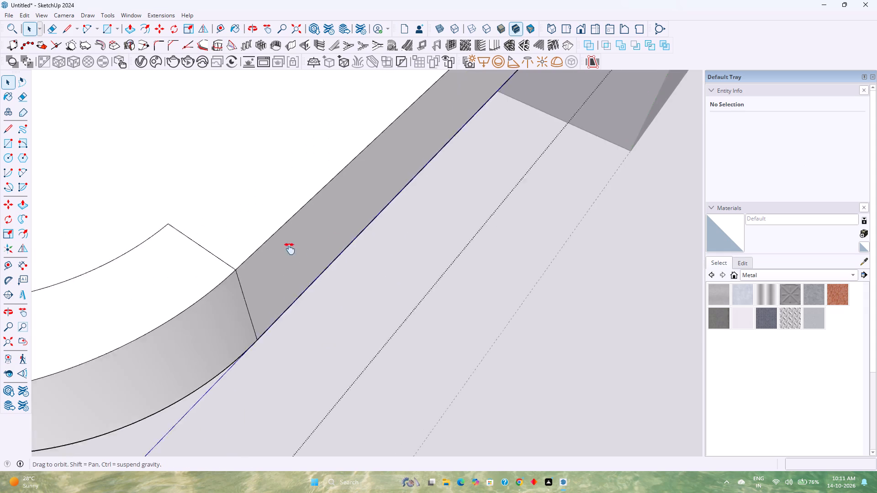
shift+middle_drag(290, 249, 379, 278)
scroll(382, 279, up, 1)
scroll(382, 279, down, 11)
key(p)
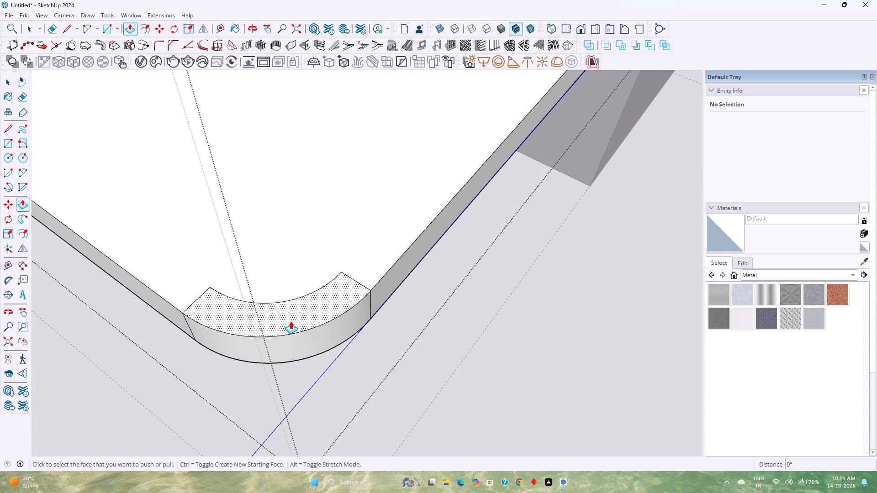
click(291, 321)
scroll(285, 289, down, 10)
shift+middle_drag(285, 289, 342, 376)
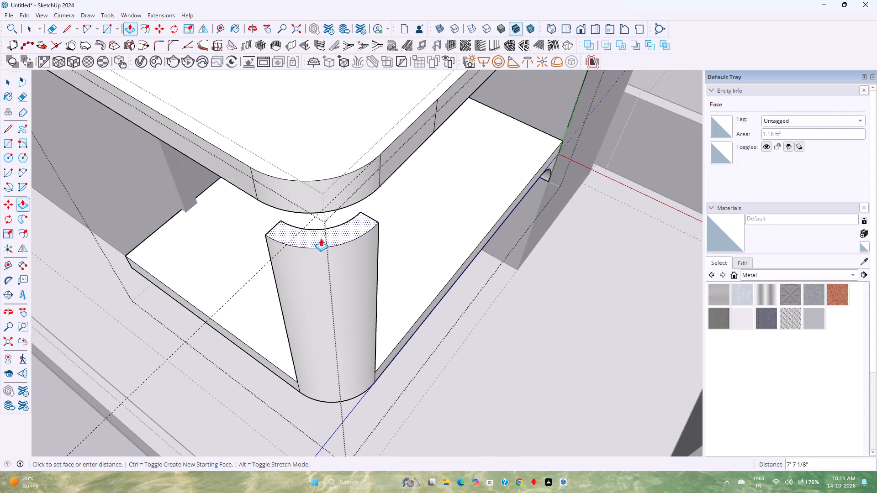
click(254, 201)
key(space)
Delete the extra vertical edge dividing the roof slab's front face near the rounded corner.
scroll(358, 316, down, 3)
shift+middle_drag(365, 319, 422, 383)
shift+middle_click(423, 384)
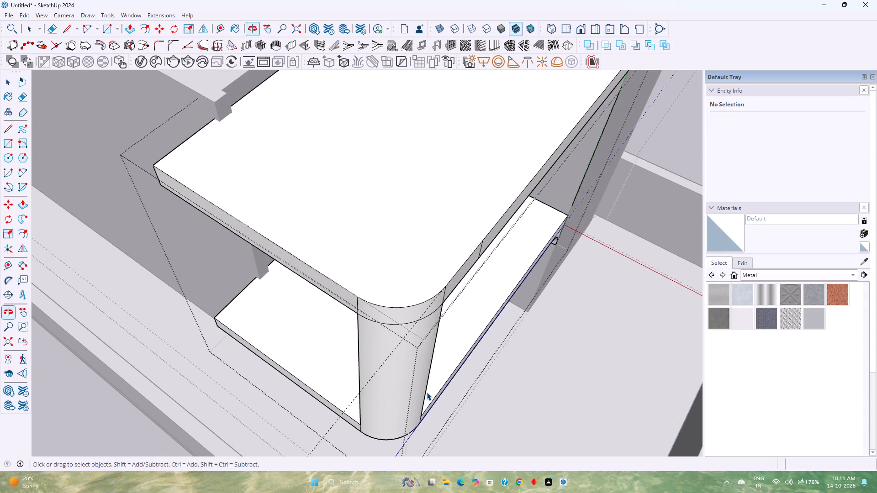
middle_drag(316, 353, 287, 342)
middle_click(286, 342)
middle_drag(354, 340, 153, 334)
middle_click(152, 334)
shift+middle_drag(376, 387, 368, 419)
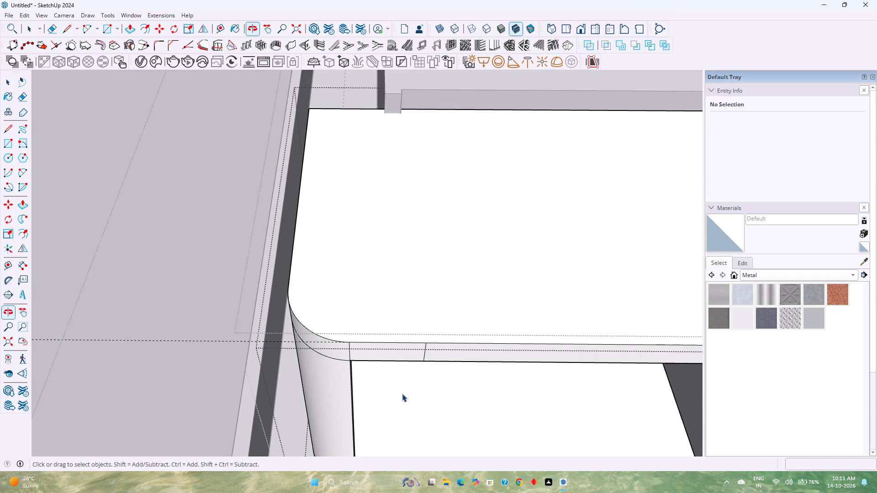
middle_drag(402, 393, 396, 368)
middle_click(396, 368)
scroll(403, 359, up, 3)
click(429, 274)
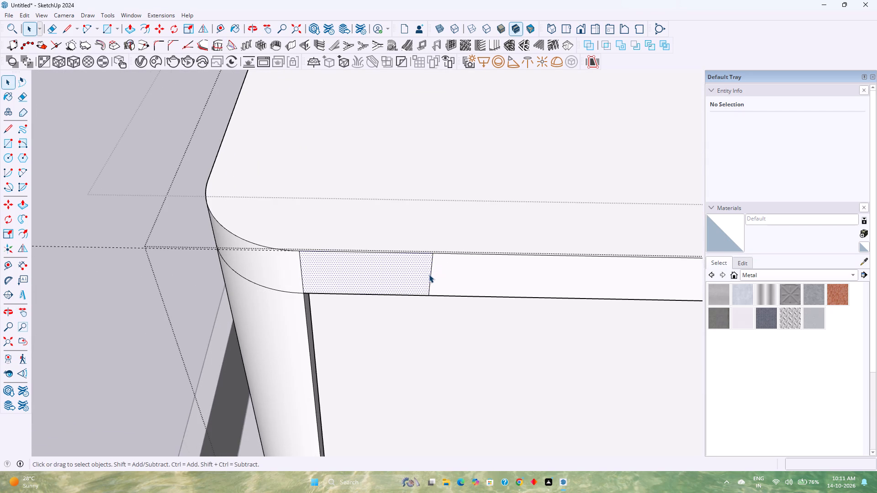
click(431, 275)
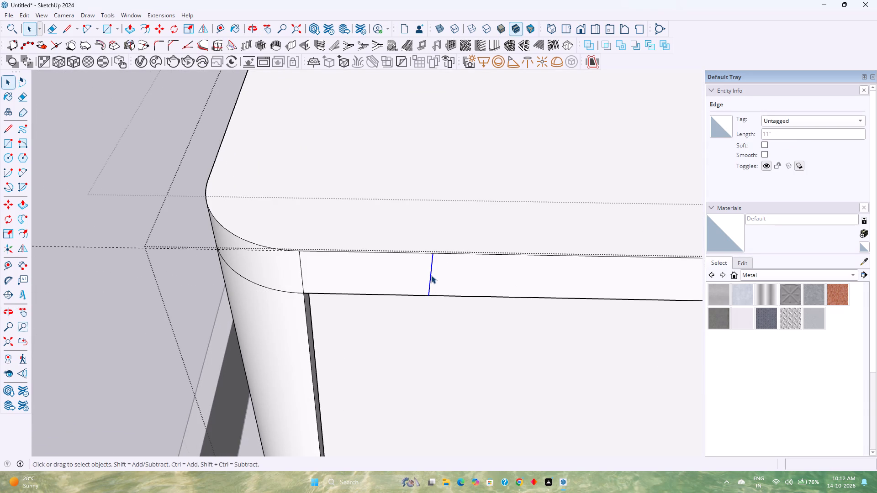
key(Delete)
Examine the curved corner wall between the floor and roof slabs from the front and from below.
scroll(403, 293, down, 10)
middle_drag(383, 418, 401, 309)
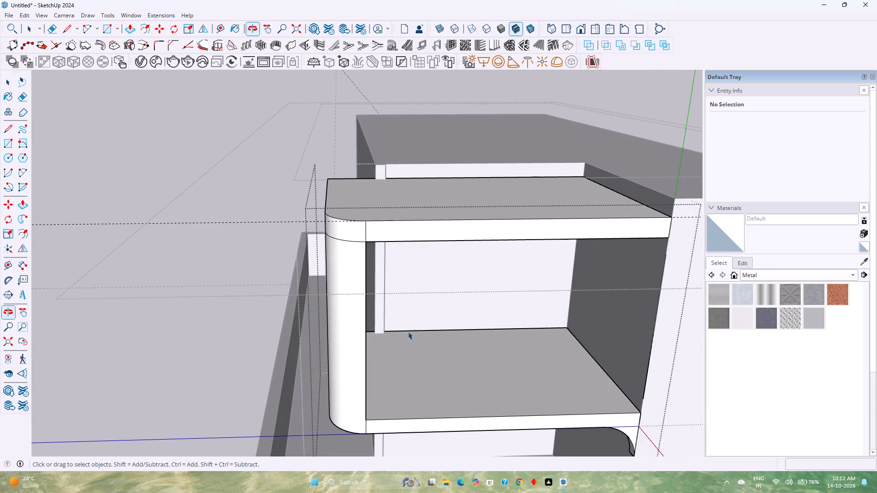
shift+middle_drag(408, 341, 423, 396)
shift+middle_click(423, 397)
middle_drag(389, 407, 361, 350)
middle_drag(361, 346, 361, 339)
scroll(361, 336, down, 2)
shift+middle_drag(361, 336, 380, 372)
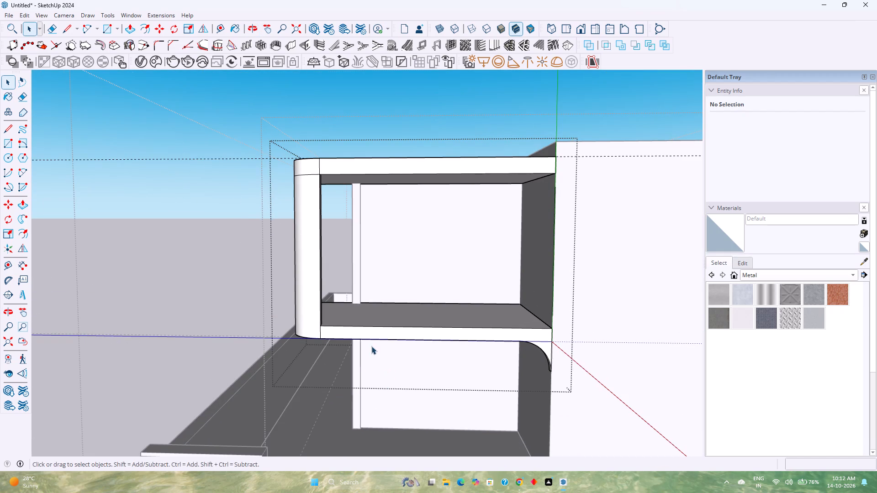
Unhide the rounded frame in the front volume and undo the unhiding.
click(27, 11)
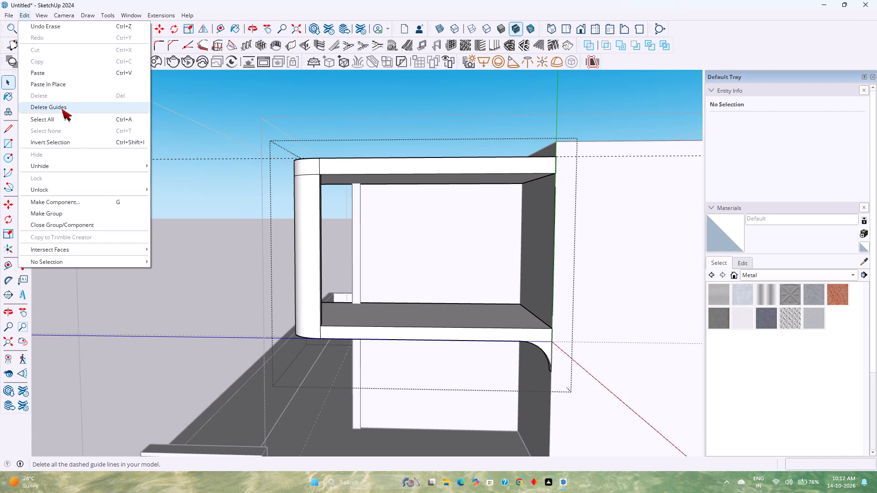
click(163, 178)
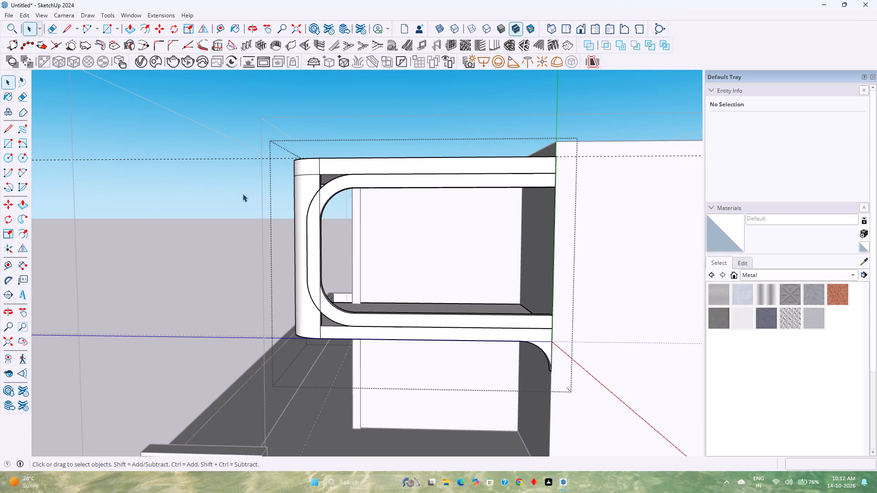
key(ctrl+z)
Undo the slab edge deletion, the corner wall's Push/Pull, the straight offset edge's deletion and the corner strip's front end line.
key(ctrl+z)
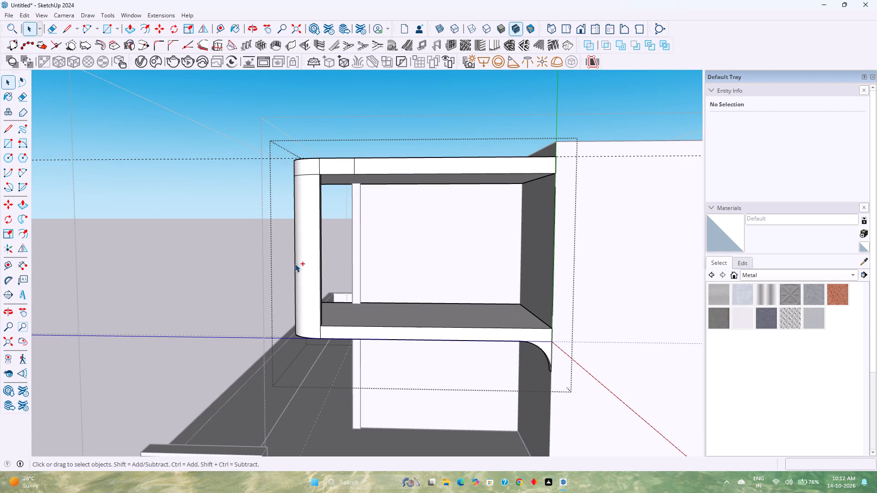
key(ctrl+z)
middle_drag(312, 273, 328, 343)
middle_click(328, 343)
shift+middle_drag(351, 363, 325, 245)
shift+middle_click(325, 245)
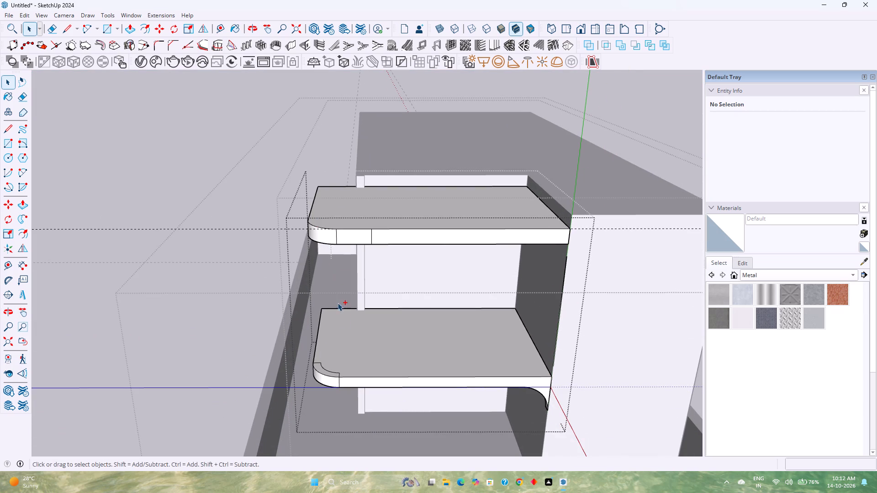
key(ctrl+z)
scroll(339, 387, up, 8)
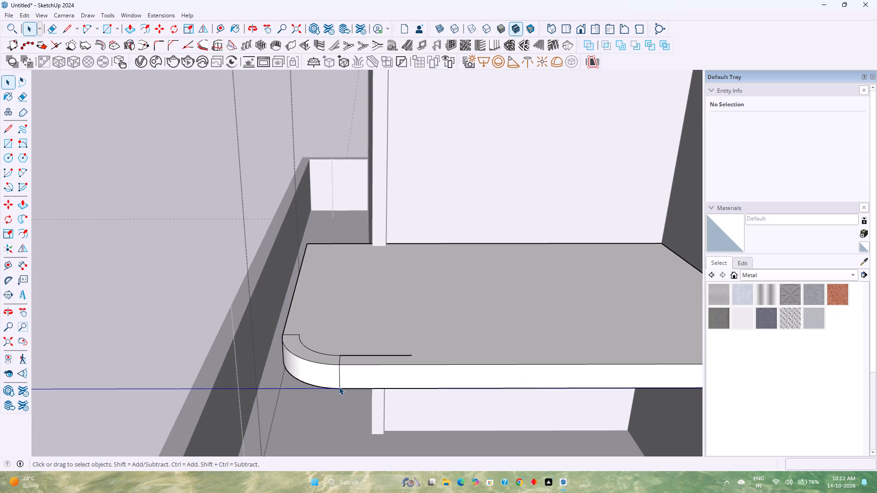
key(ctrl+z)
middle_drag(362, 373, 354, 420)
middle_click(353, 421)
Draw a 6" line from the free end of the straight offset edge to the floor slab's front edge, closing the longer corner strip.
key(l)
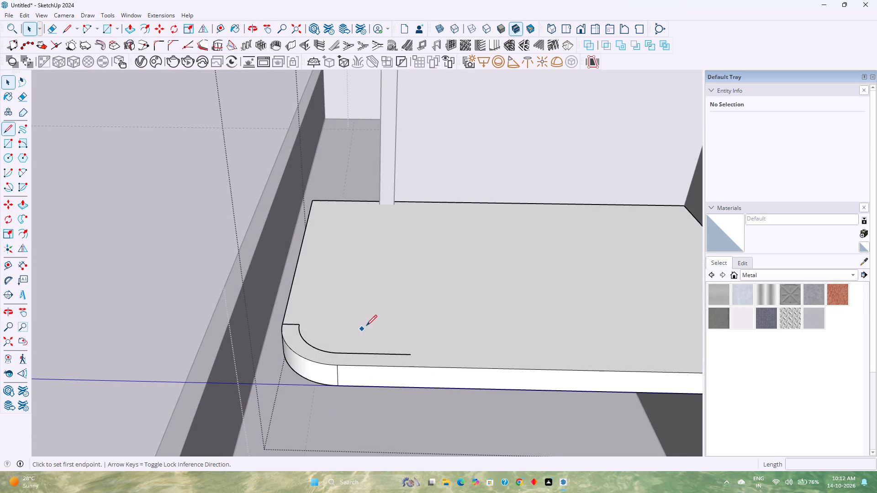
scroll(433, 361, up, 11)
click(414, 349)
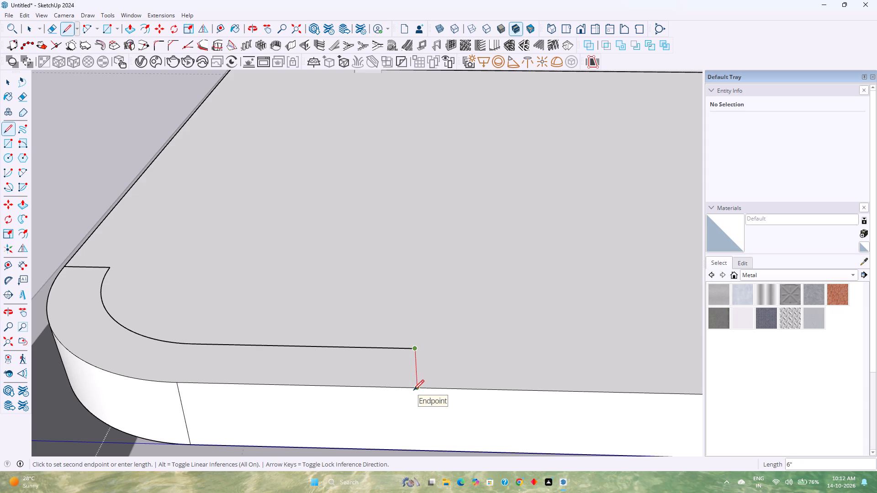
scroll(413, 390, up, 12)
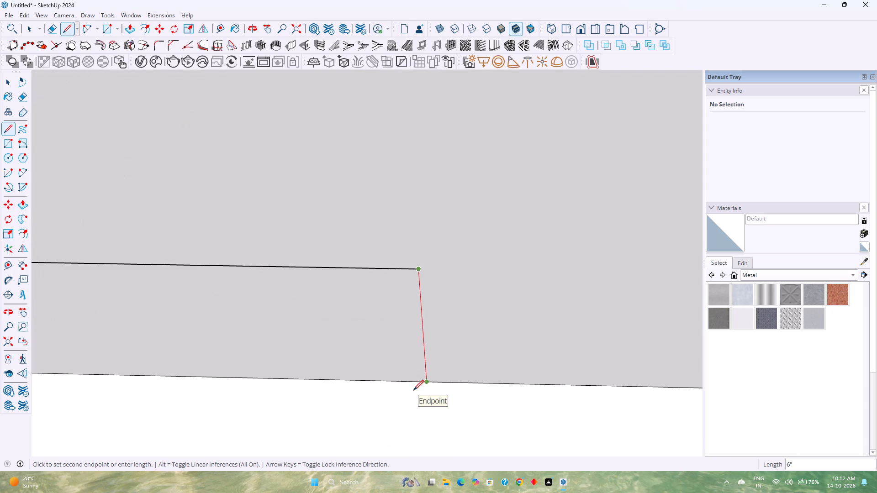
click(413, 390)
key(space)
scroll(413, 390, down, 10)
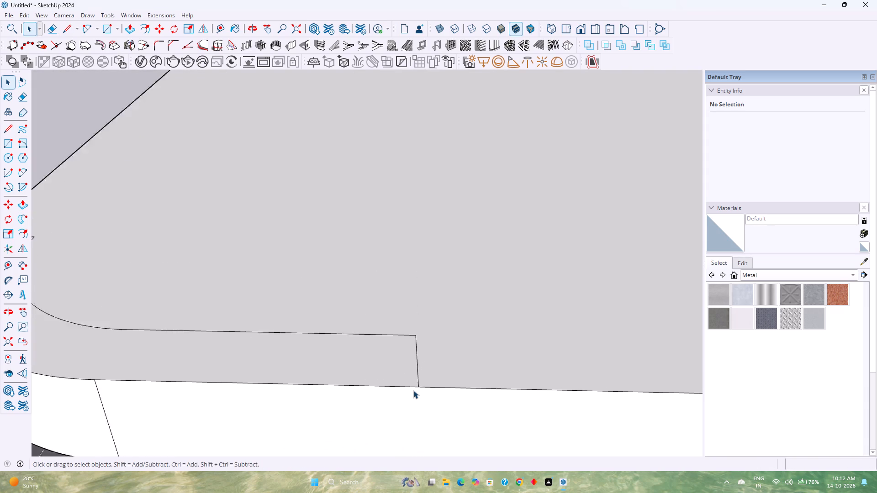
Push/Pull the extended corner strip 8' 9" up to the underside of the roof slab to form the corner wall.
scroll(413, 390, down, 13)
click(377, 379)
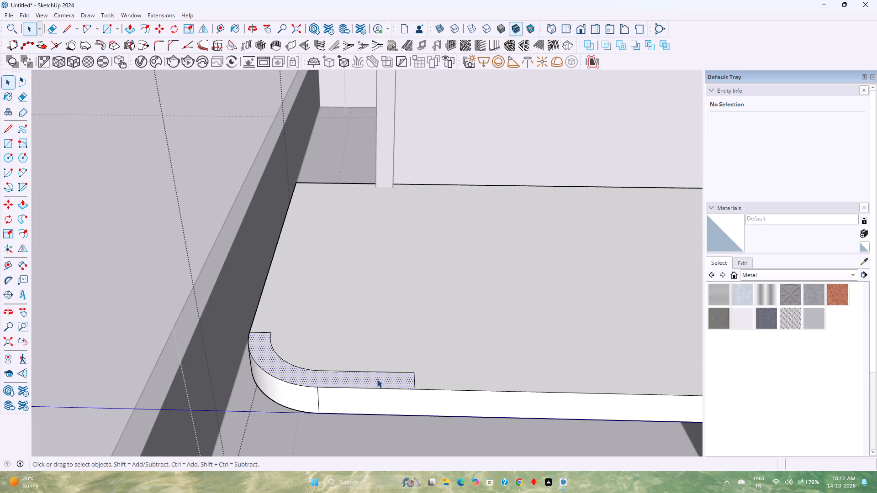
key(p)
click(366, 385)
scroll(375, 351, down, 10)
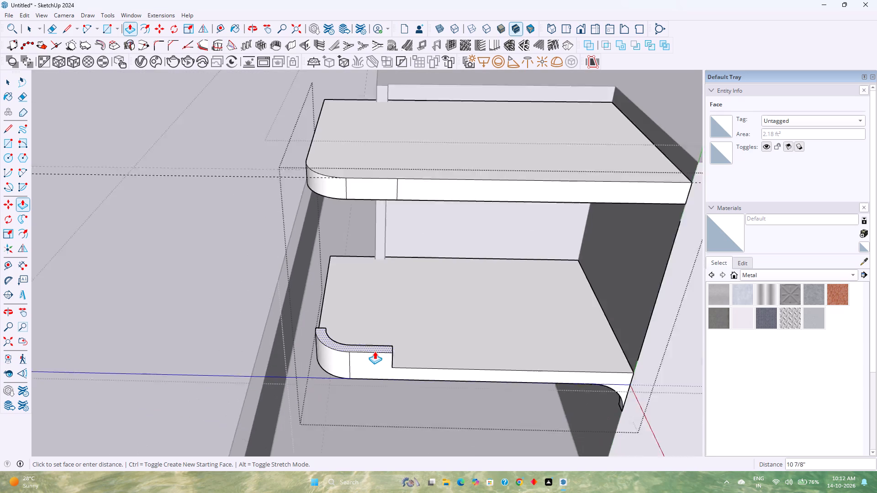
shift+middle_drag(375, 351, 386, 426)
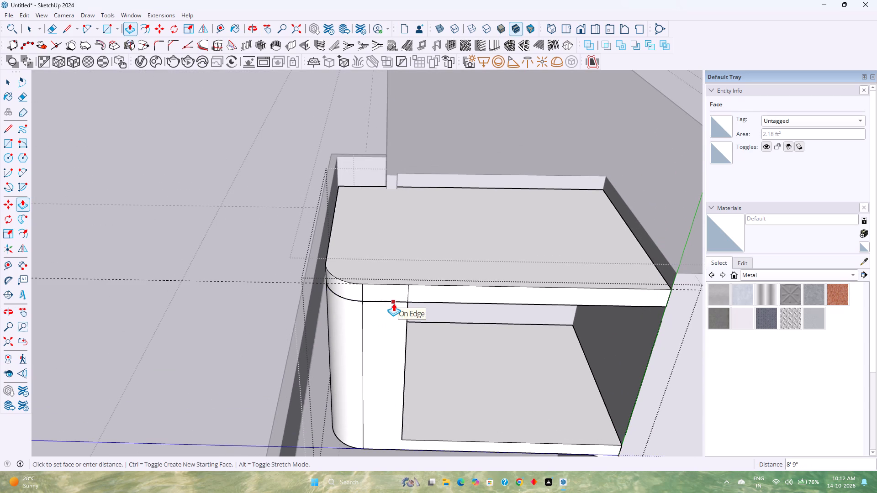
click(393, 303)
key(space)
Delete the vertical, horizontal and curved seam edges between the roof slab's outer faces and the corner wall.
click(407, 292)
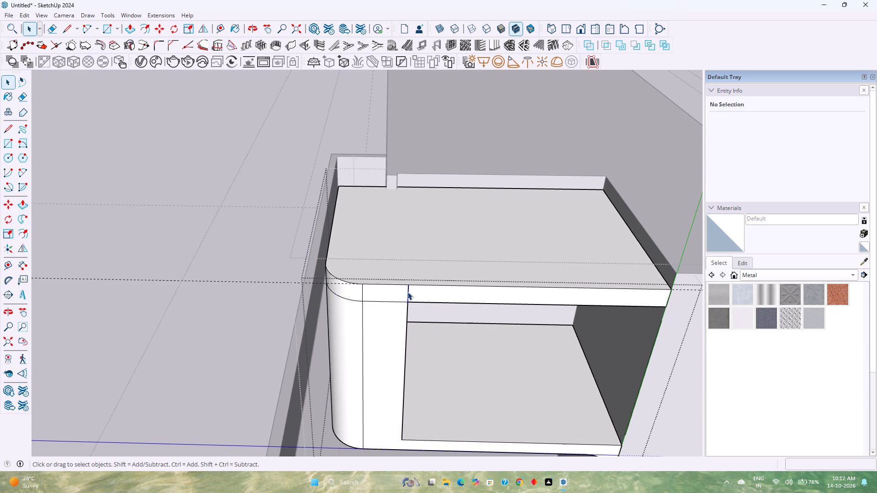
key(Delete)
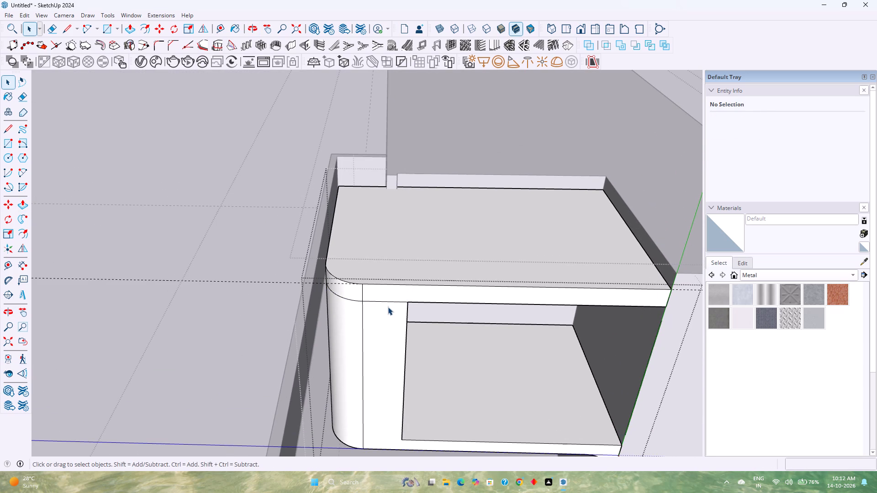
click(389, 302)
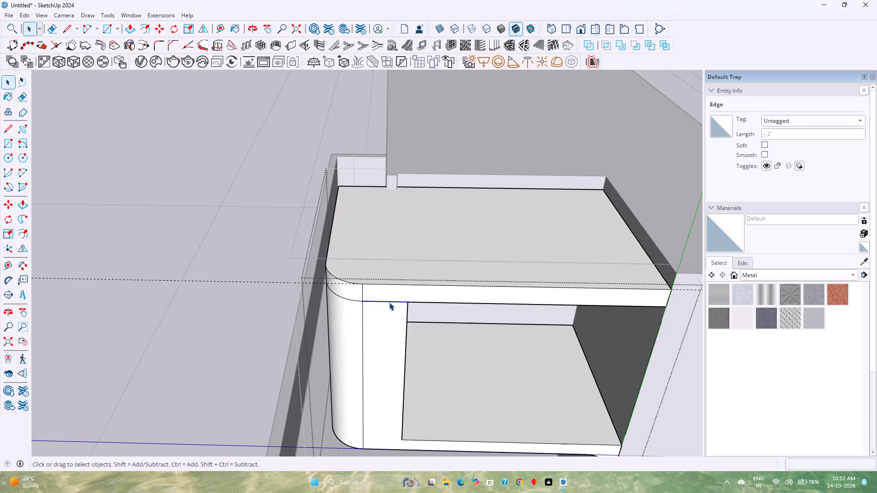
key(Delete)
middle_drag(371, 315, 619, 241)
middle_drag(313, 348, 448, 272)
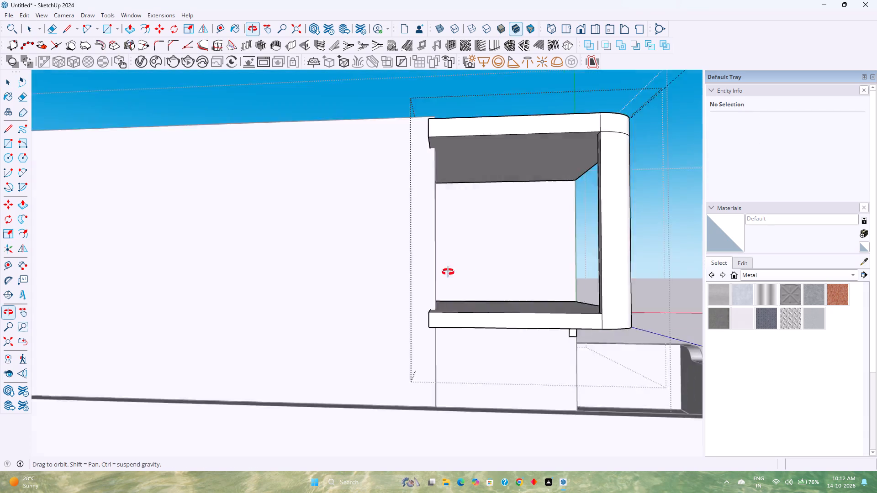
middle_drag(448, 272, 249, 353)
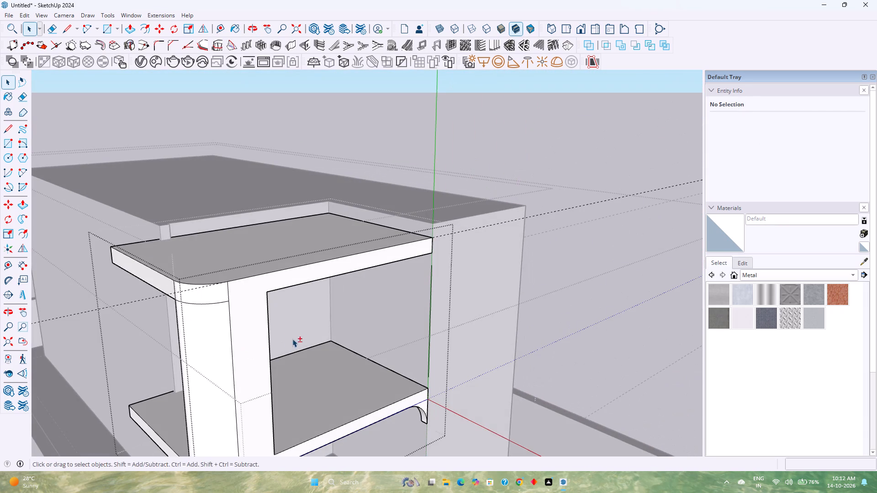
shift+middle_drag(292, 339, 396, 297)
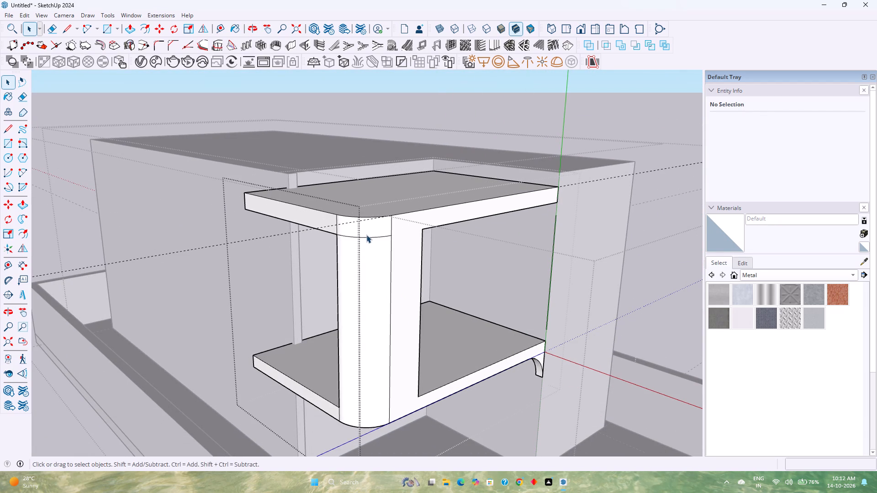
click(373, 237)
key(Delete)
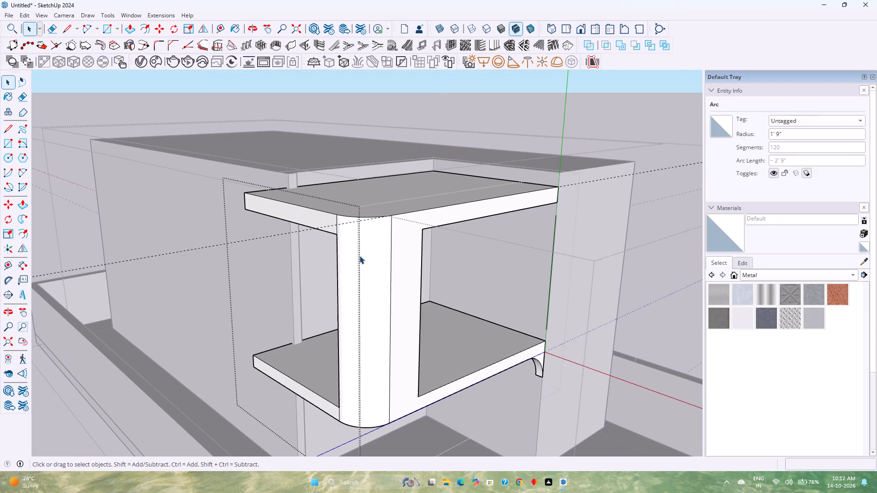
Examine the merged corner wall and roof slab from the side and front, checking the vertical edge beside the curved surface.
middle_drag(359, 256, 596, 183)
scroll(483, 277, down, 4)
shift+middle_drag(345, 366, 539, 298)
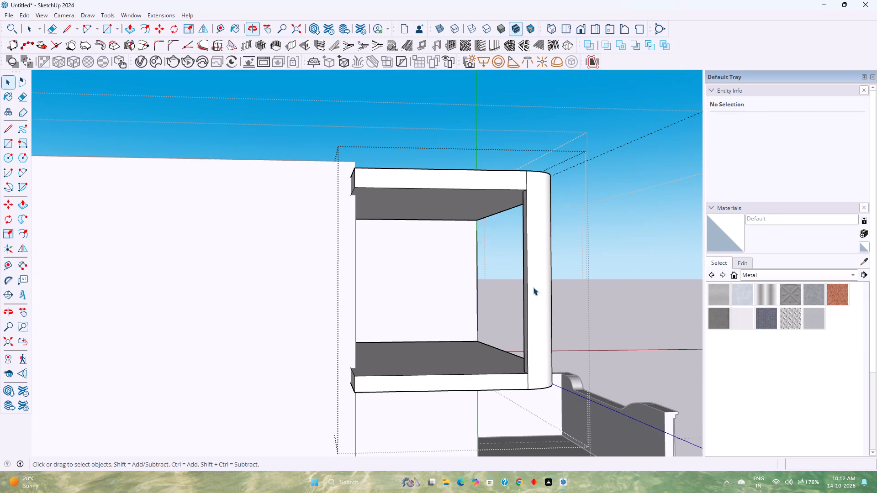
click(527, 177)
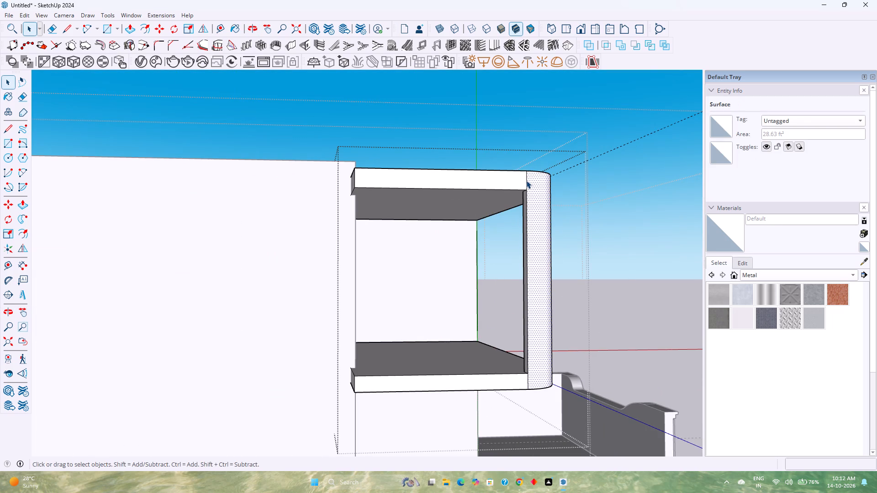
click(526, 180)
scroll(529, 185, up, 7)
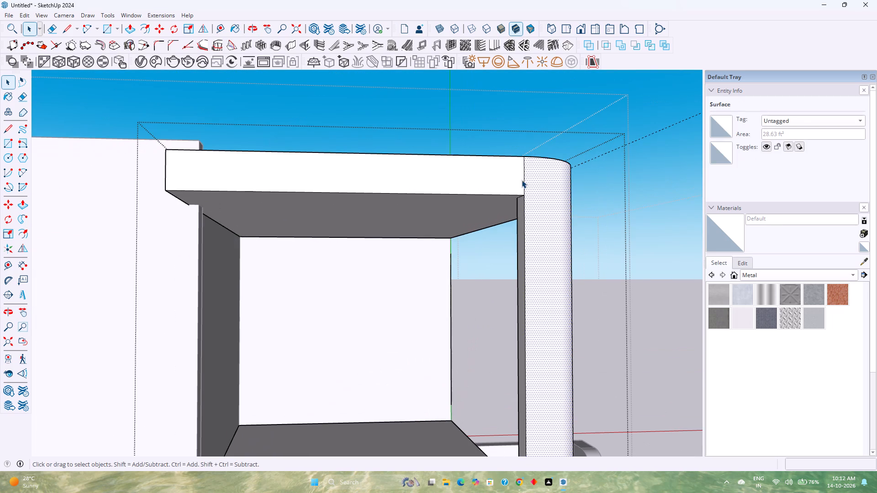
click(524, 178)
scroll(512, 222, down, 3)
middle_drag(512, 222, 360, 285)
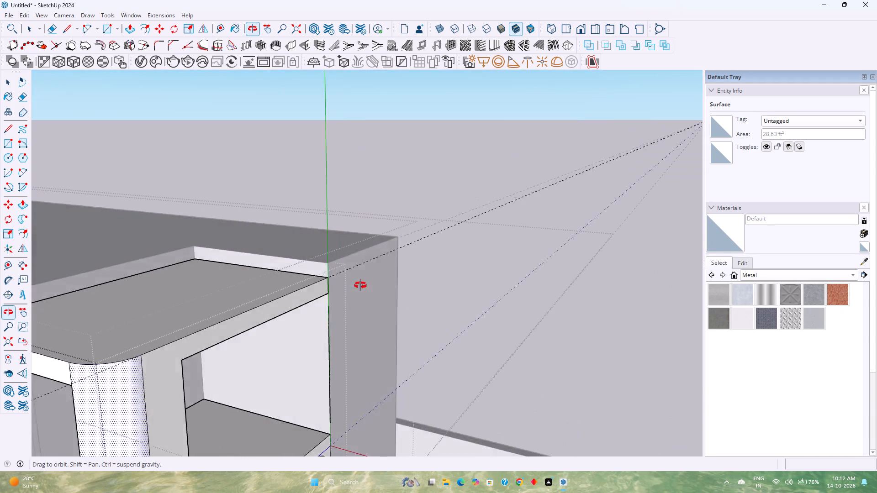
middle_drag(360, 285, 526, 233)
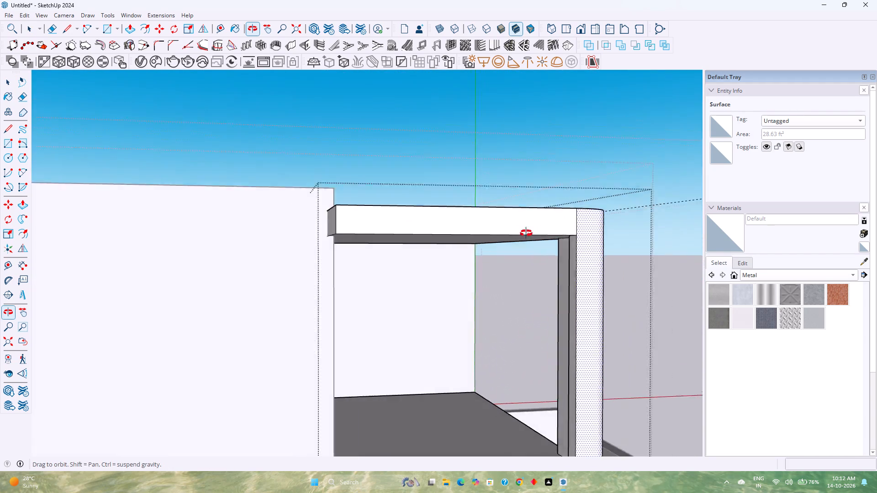
middle_drag(526, 233, 398, 246)
shift+middle_drag(390, 253, 524, 195)
middle_drag(540, 228, 390, 278)
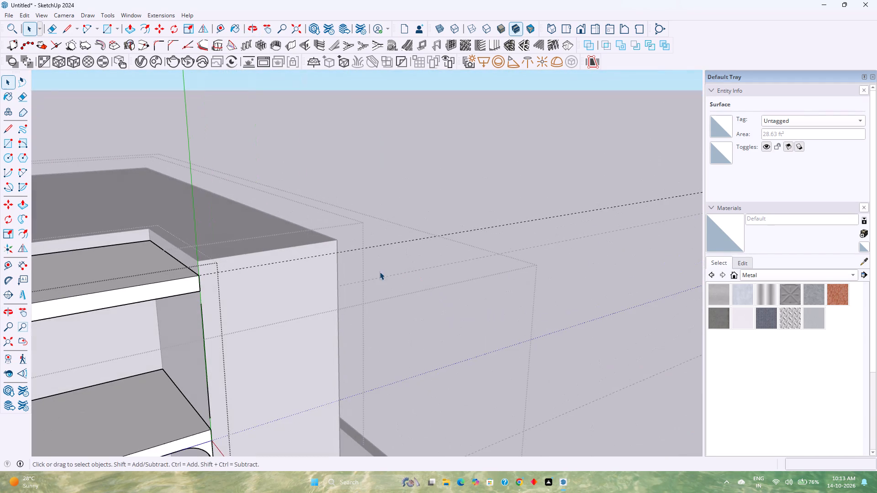
Leave the front volume's group and examine the whole house from the standard front view.
click(581, 34)
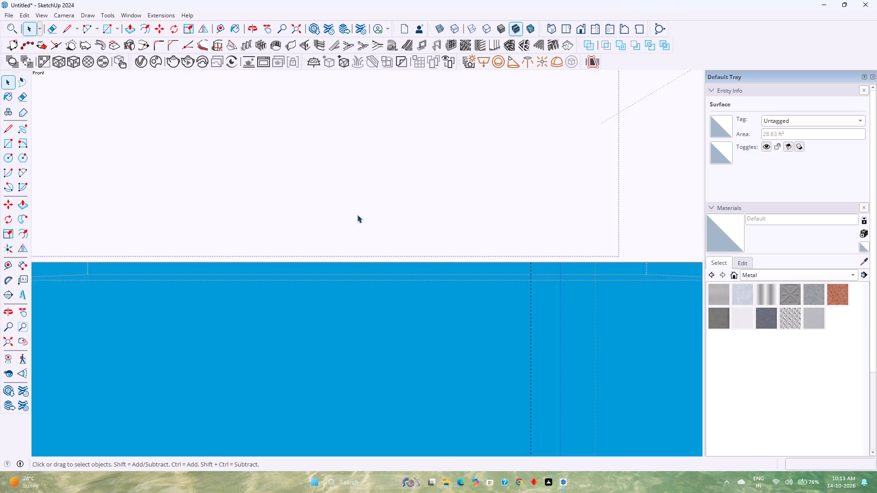
scroll(357, 215, down, 14)
click(592, 26)
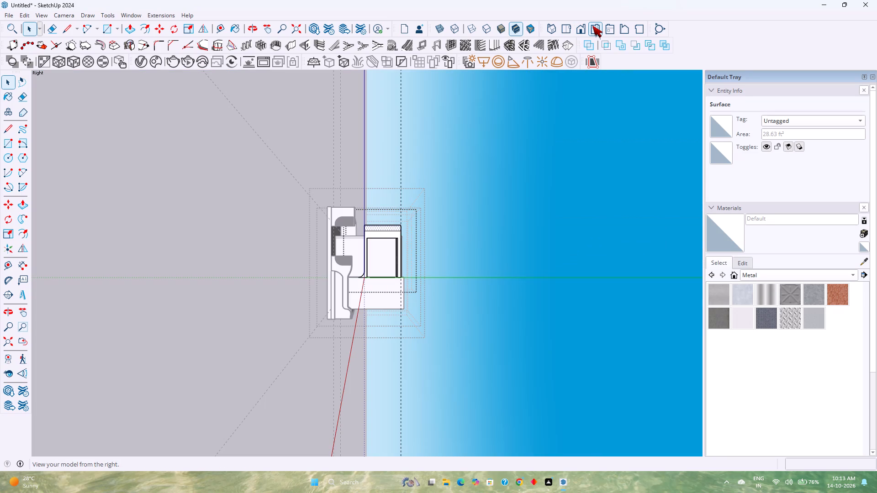
click(609, 29)
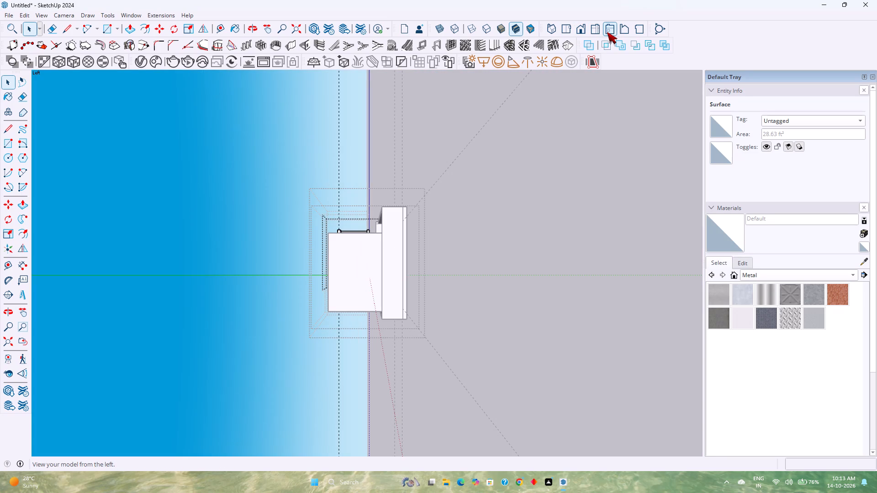
key(Escape)
click(610, 29)
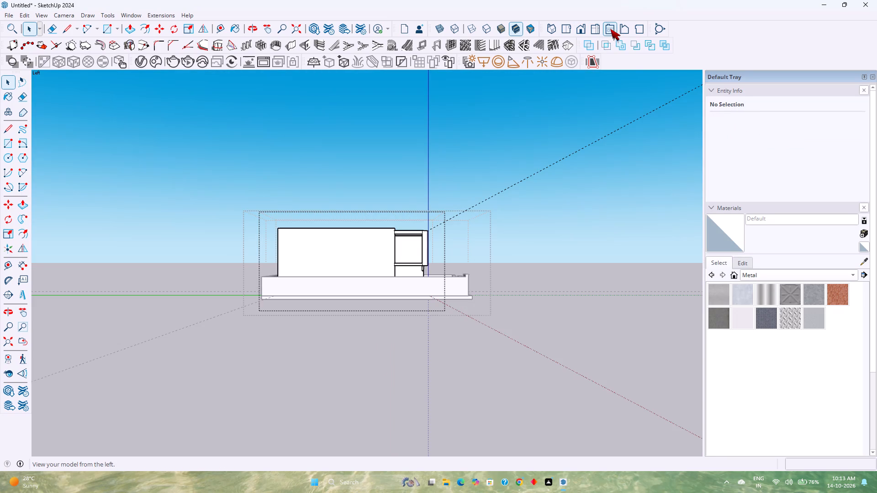
click(598, 31)
click(582, 30)
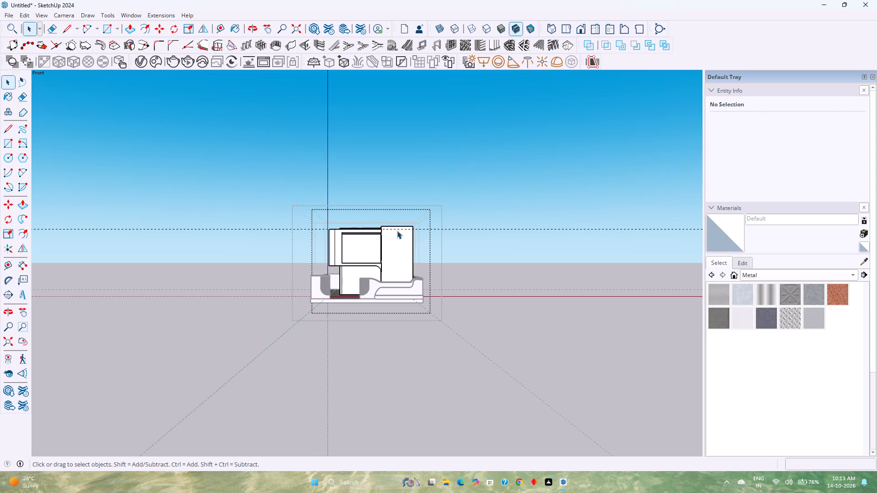
scroll(383, 248, up, 2)
scroll(332, 236, up, 8)
scroll(310, 292, up, 6)
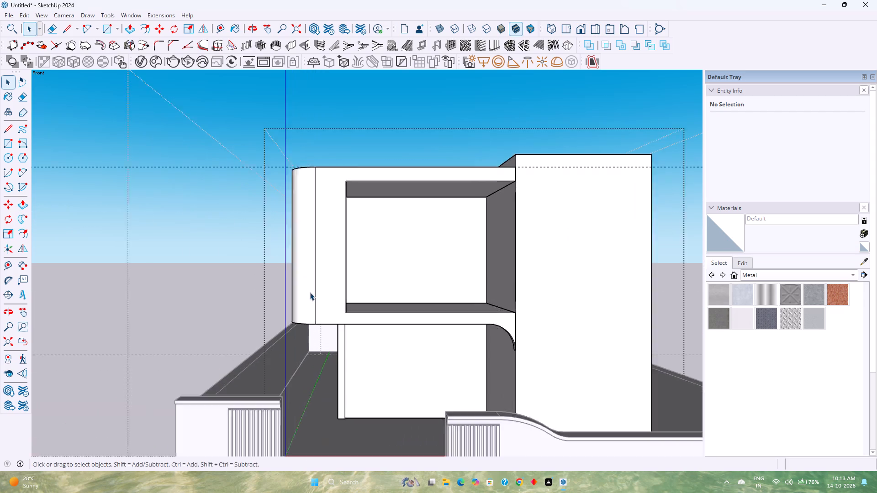
Open the front volume's group for editing and unhide the rounded frame.
click(337, 278)
click(337, 278)
scroll(335, 254, up, 3)
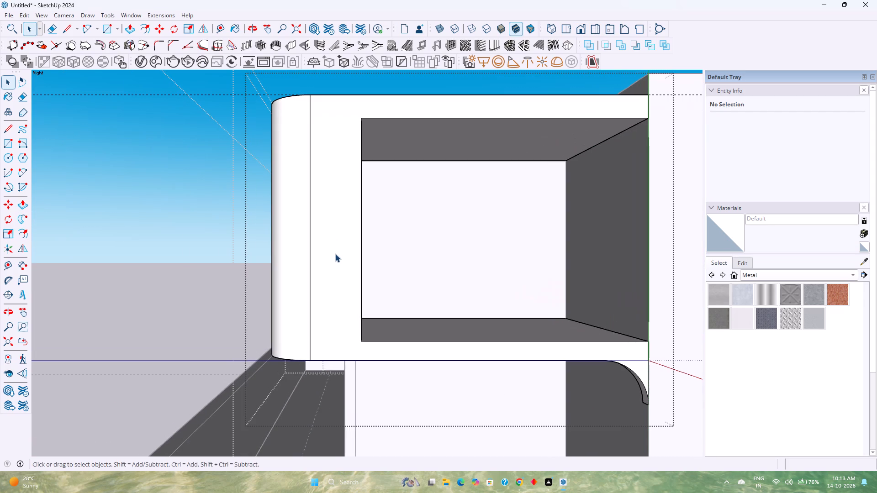
click(26, 12)
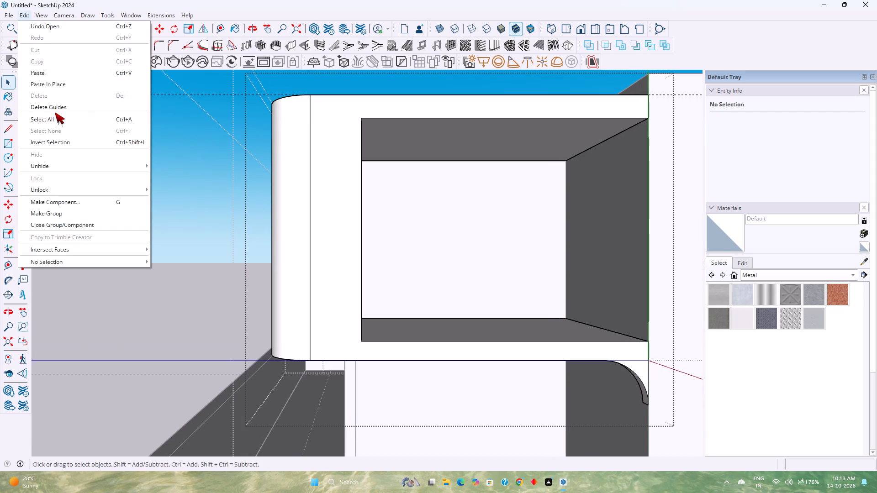
click(172, 178)
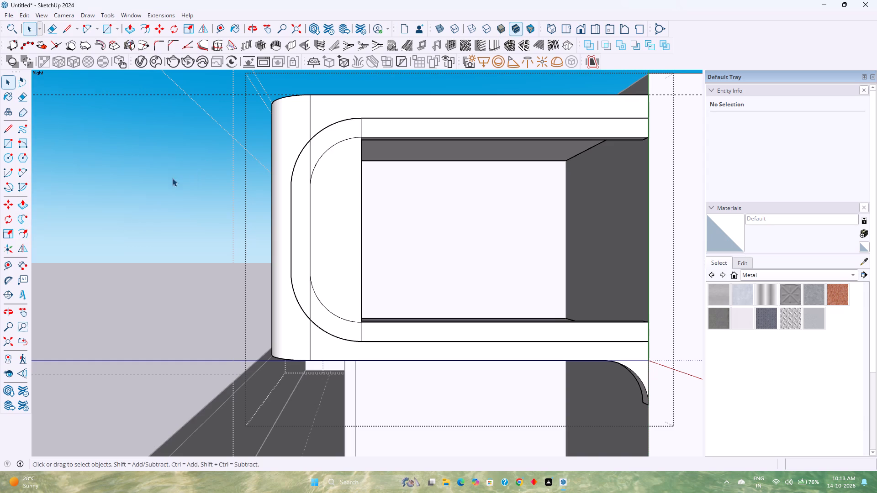
Copy the rounded frame's inner curved and straight edges into the front volume's group, aligned with the frame opening's lower endpoint.
click(337, 280)
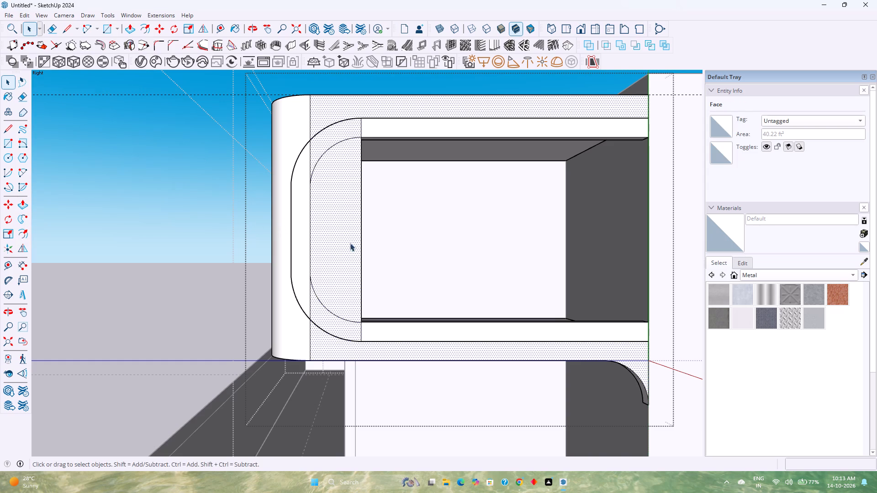
double_click(381, 132)
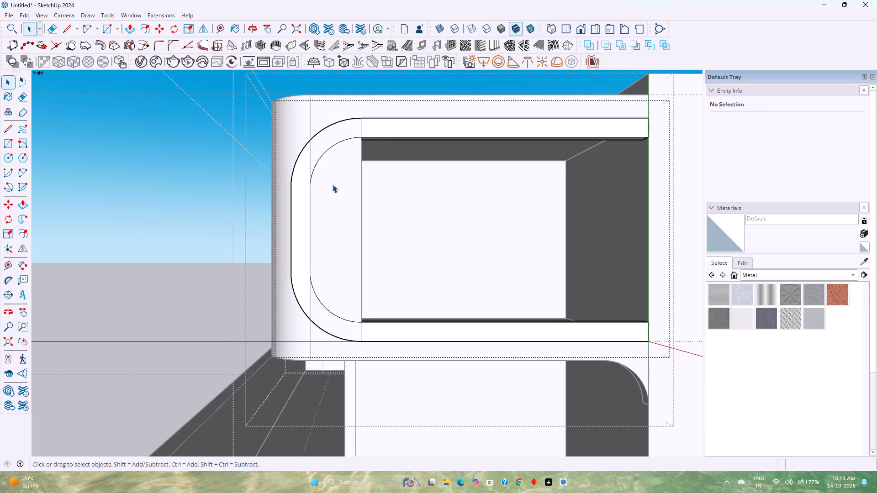
click(331, 199)
middle_drag(357, 201, 299, 262)
middle_drag(294, 268, 280, 287)
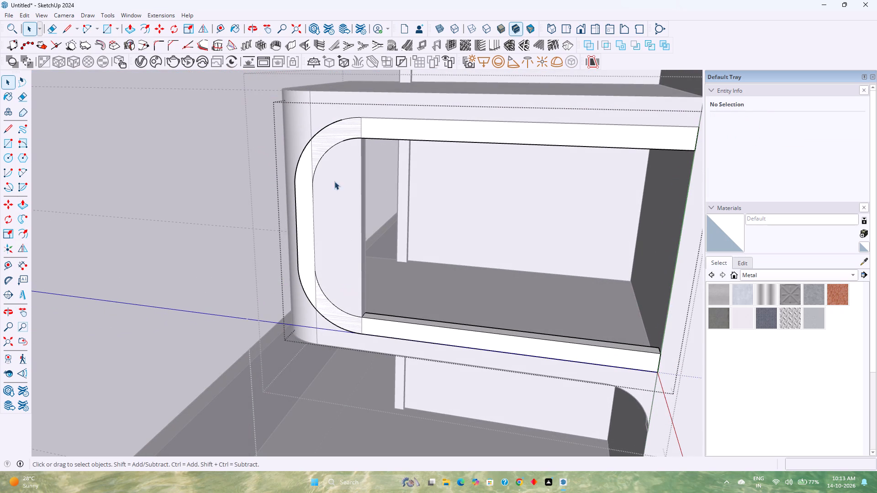
click(326, 152)
click(322, 153)
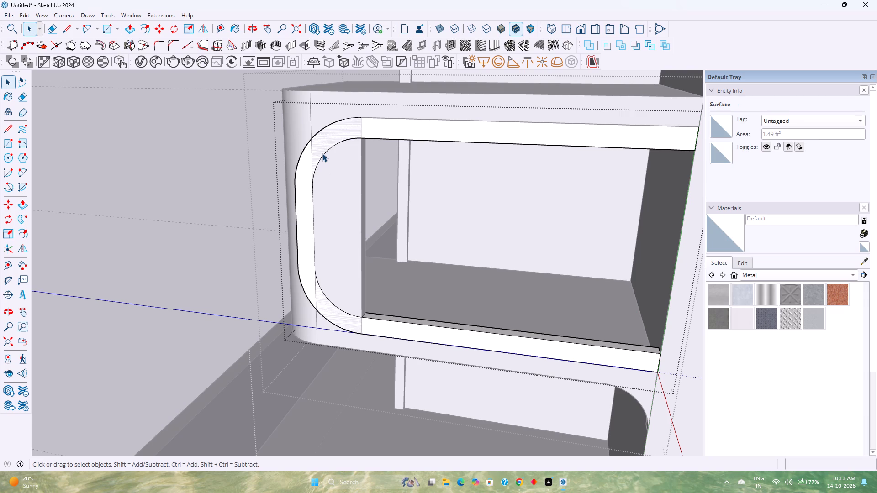
ctrl+click(314, 236)
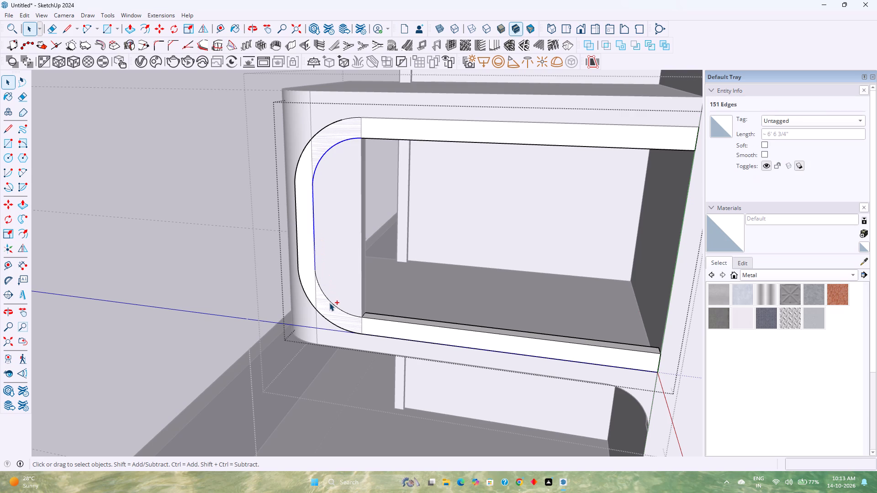
ctrl+click(330, 301)
key(ctrl+c)
key(Escape)
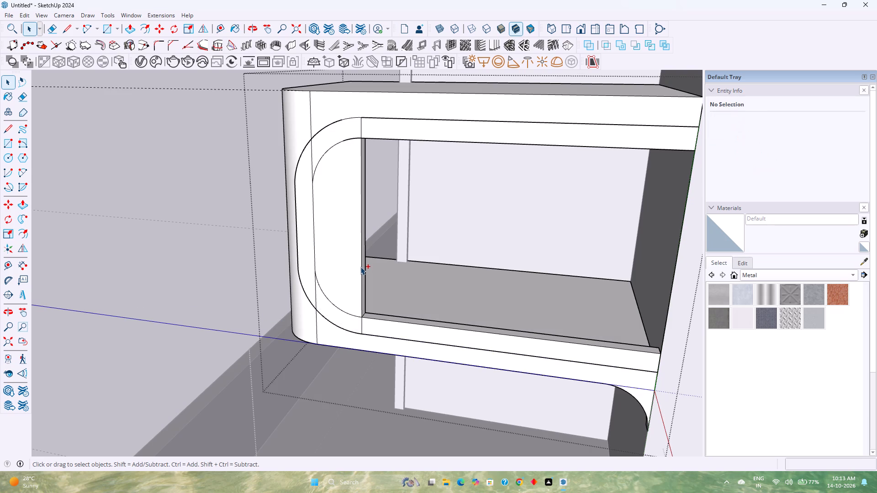
key(ctrl+v)
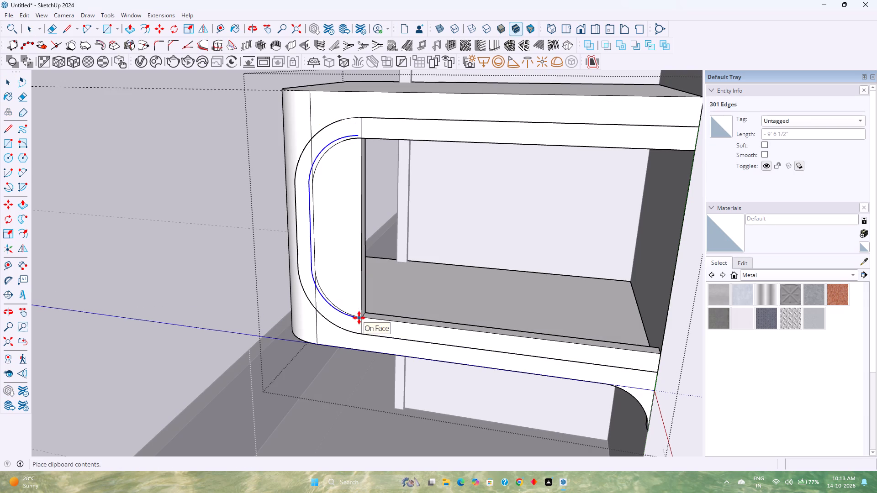
click(361, 318)
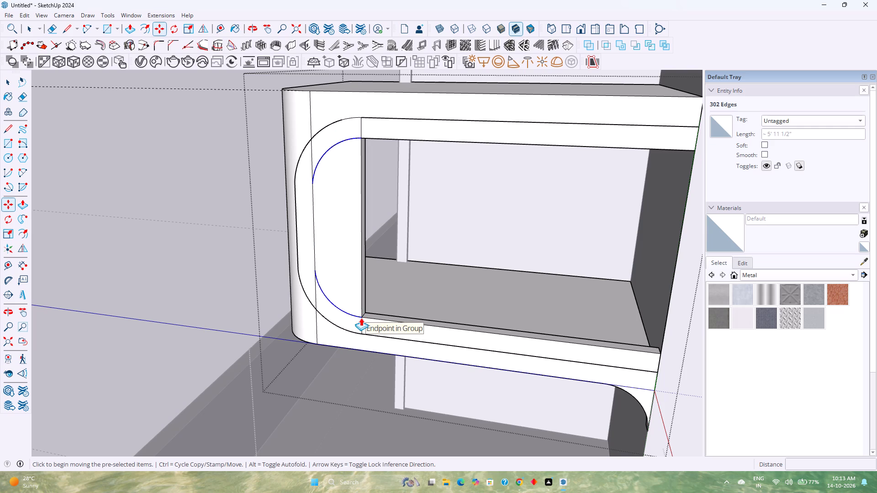
Push the wall face inside the rounded frame in by 6" and delete the face to open the wall.
key(p)
click(351, 294)
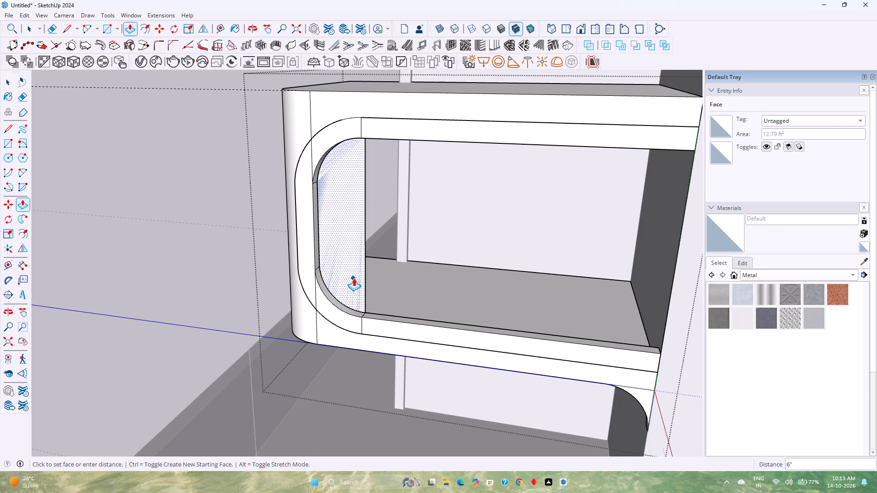
click(354, 276)
key(space)
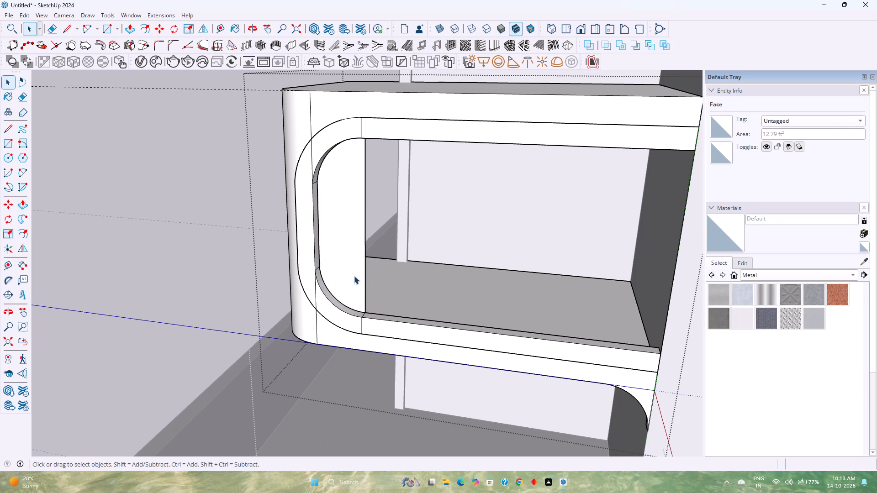
scroll(354, 276, up, 3)
middle_drag(354, 276, 272, 298)
click(335, 255)
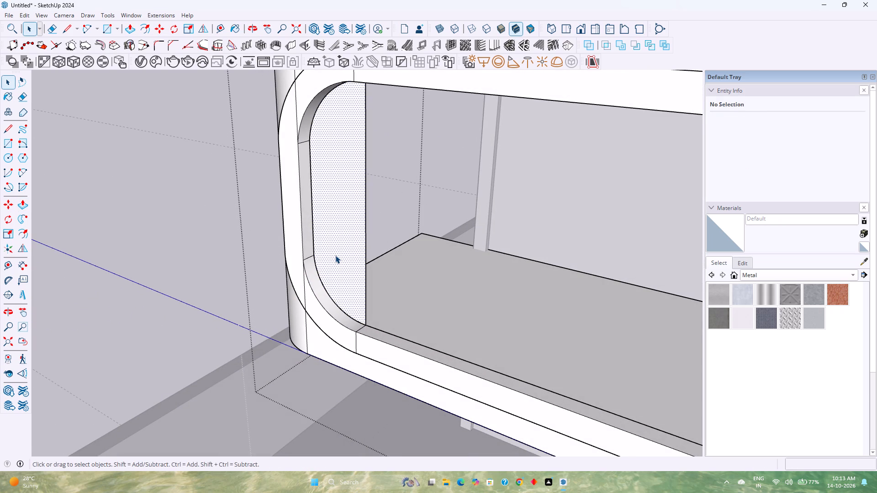
key(Delete)
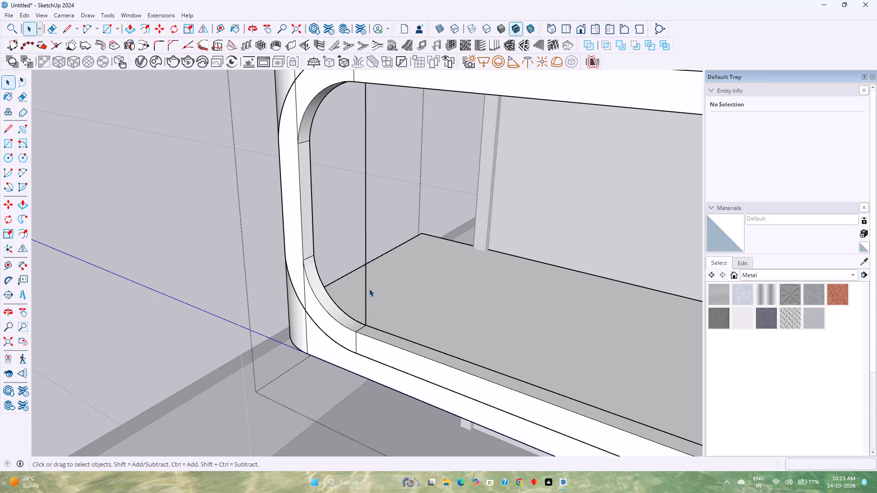
Delete the leftover vertical edge crossing the rounded opening.
drag(370, 290, 357, 267)
click(379, 207)
drag(379, 207, 366, 200)
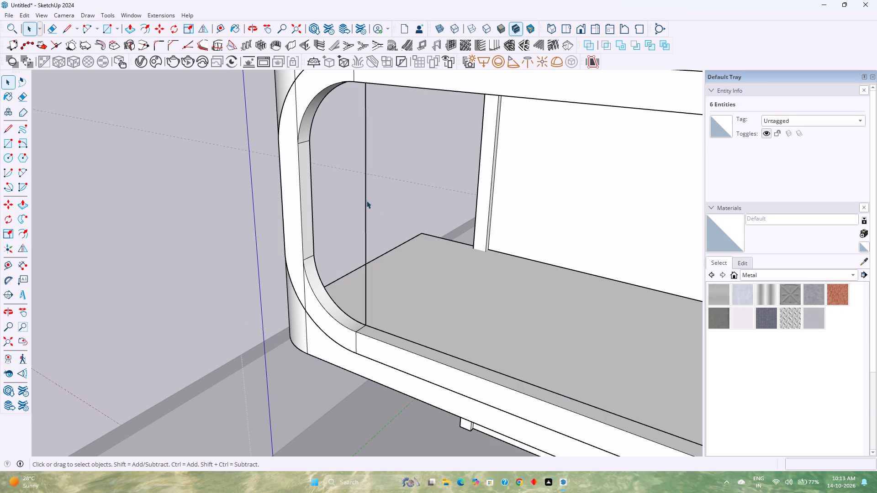
drag(366, 200, 358, 197)
click(365, 201)
double_click(365, 201)
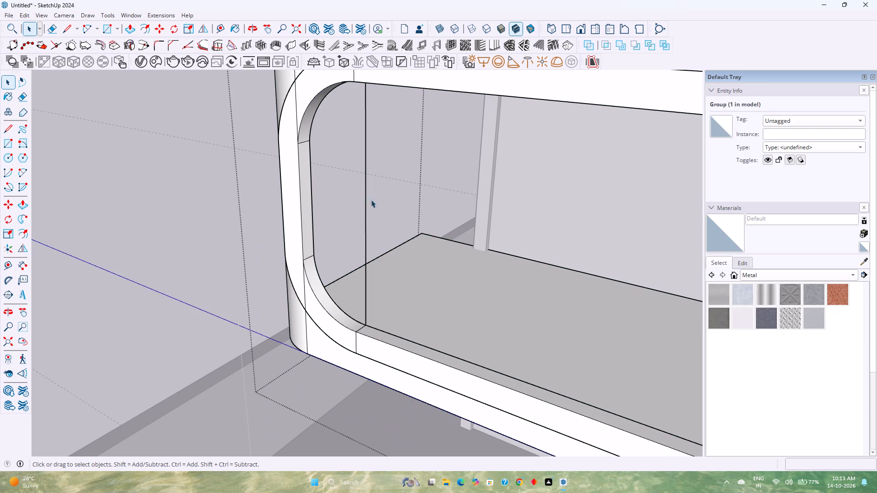
drag(375, 198, 350, 197)
key(Delete)
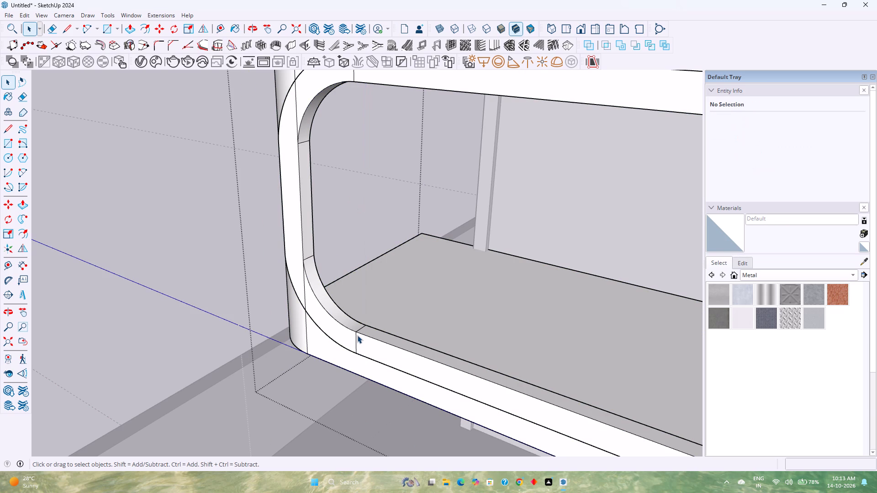
Examine the rounded opening and curved corner wall from the front and from above.
scroll(342, 330, down, 4)
middle_drag(341, 330, 466, 291)
middle_click(468, 290)
scroll(437, 284, down, 3)
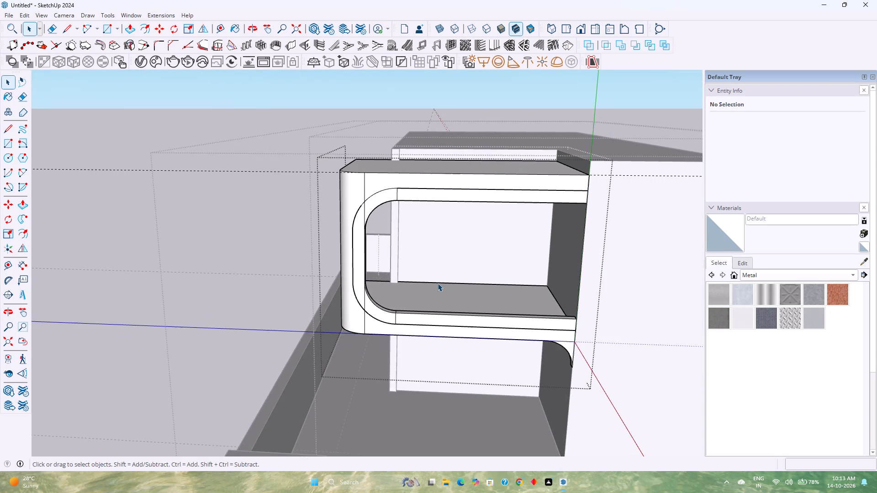
middle_drag(444, 283, 446, 229)
scroll(446, 229, down, 2)
shift+middle_drag(446, 229, 378, 304)
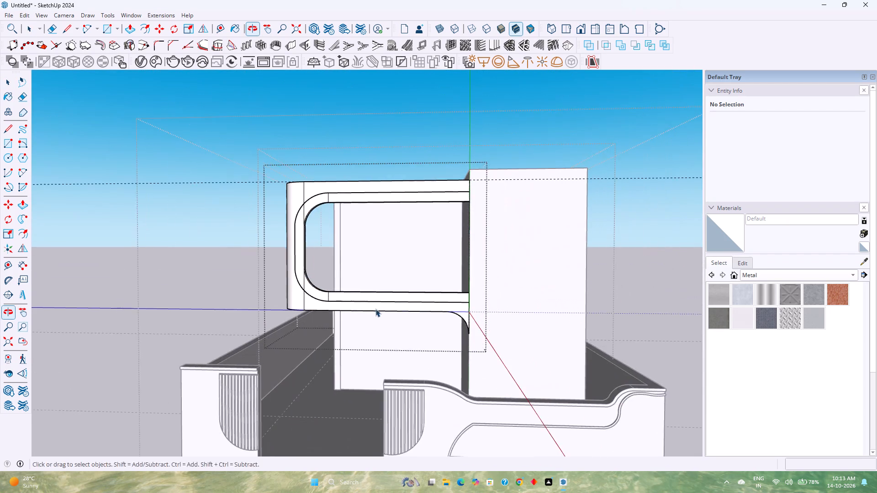
middle_drag(375, 309, 378, 413)
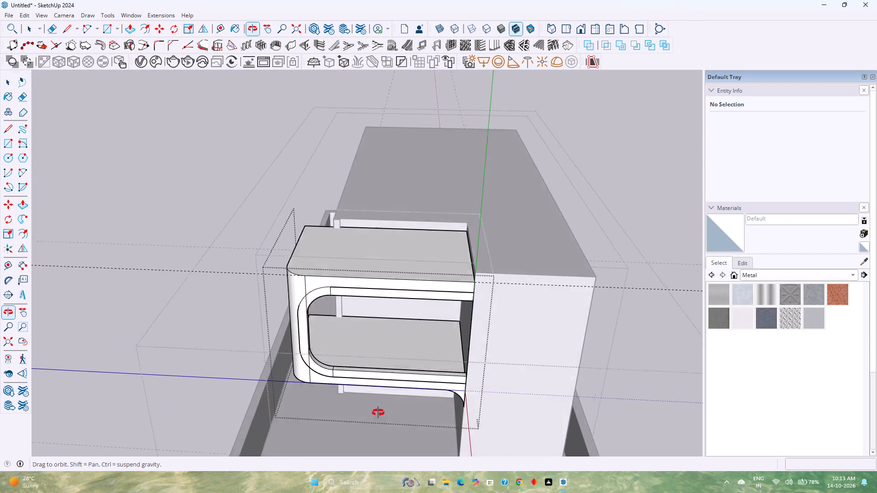
middle_drag(378, 413, 407, 374)
Leave the front volume's group and delete the guide lines.
key(Escape)
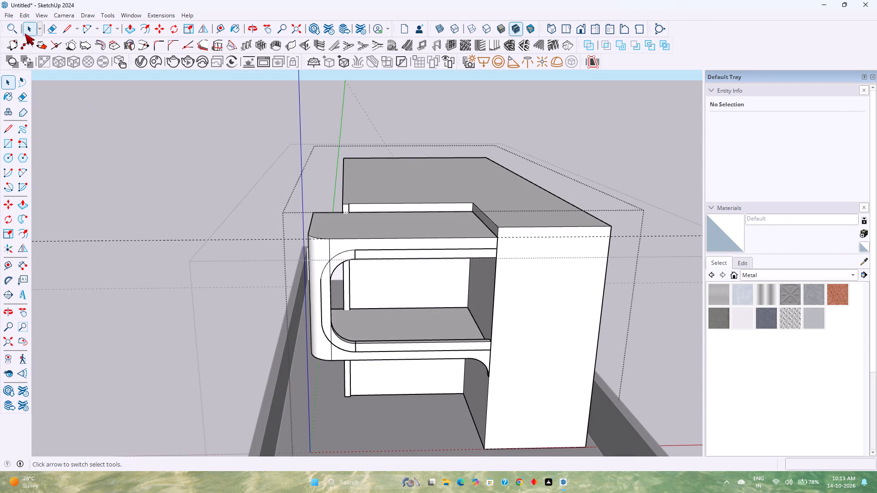
click(26, 18)
click(56, 102)
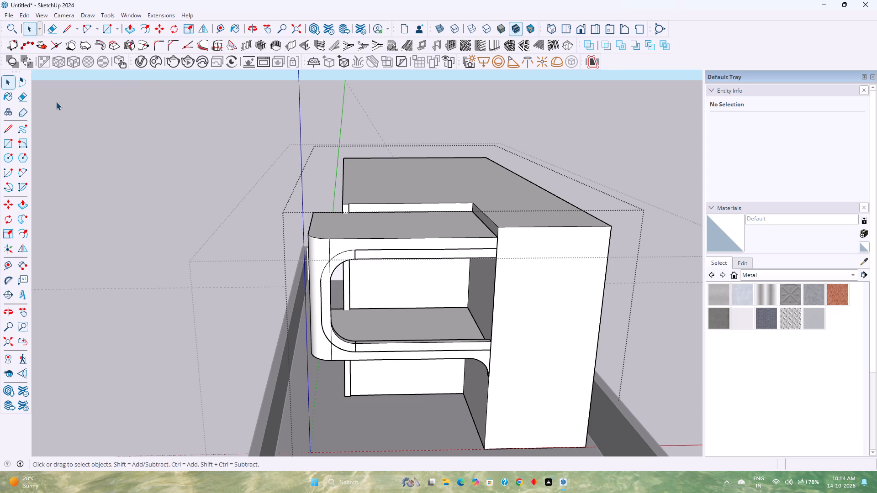
Examine the whole house from the standard front view and from above, checking the rounded frame opening against the boundary wall.
middle_drag(384, 318, 354, 251)
scroll(354, 251, down, 1)
scroll(358, 335, down, 1)
middle_drag(363, 334, 398, 331)
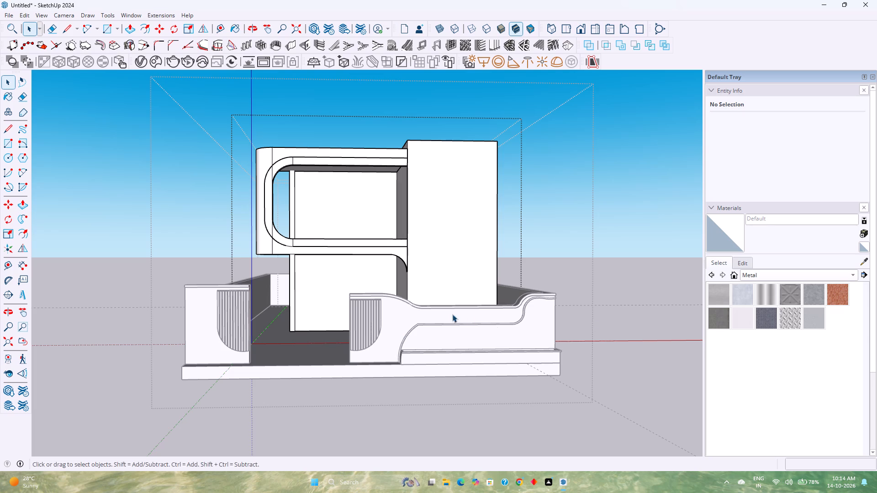
scroll(452, 314, down, 2)
middle_drag(452, 314, 434, 346)
middle_click(434, 346)
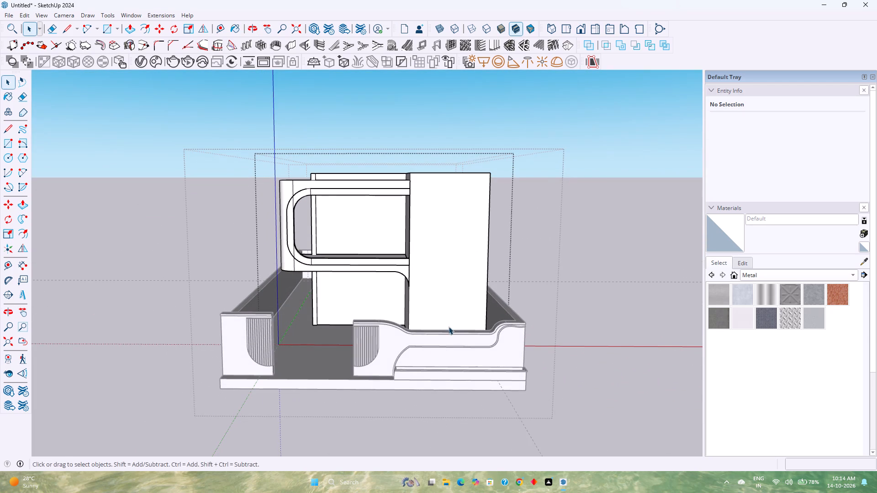
click(582, 24)
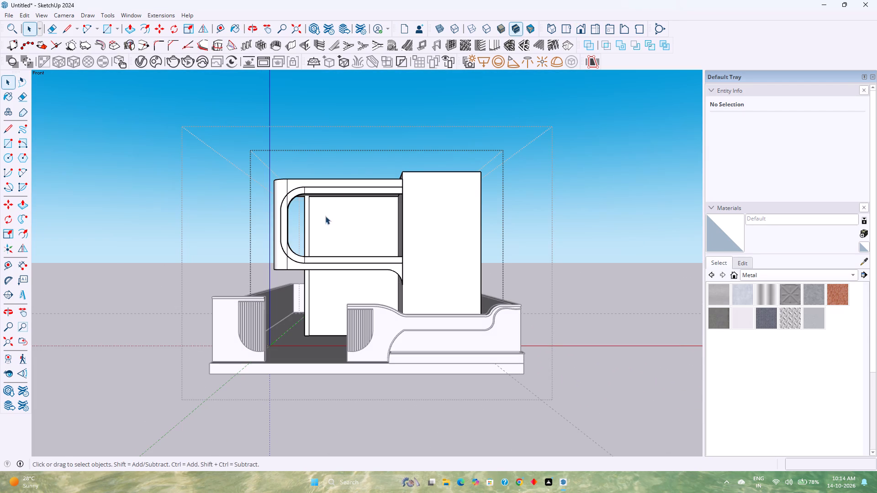
scroll(349, 272, up, 4)
middle_drag(349, 272, 271, 374)
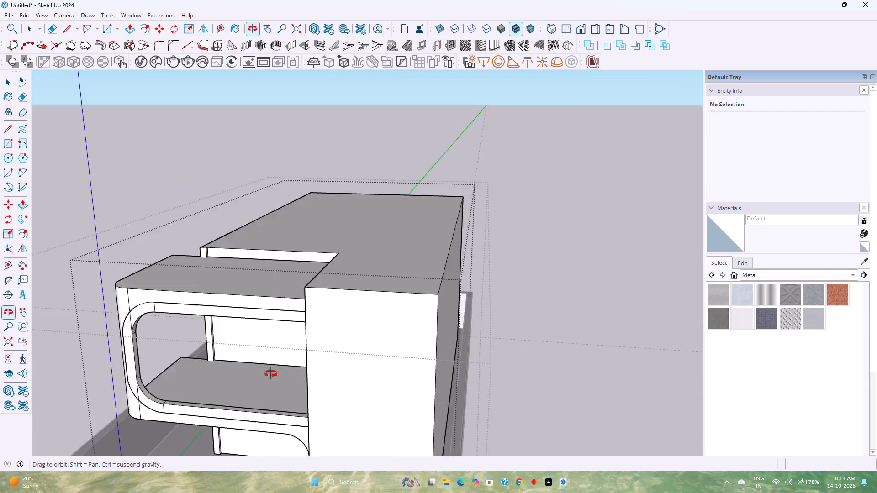
middle_drag(271, 374, 375, 310)
middle_click(375, 310)
scroll(375, 310, down, 3)
middle_drag(391, 353, 386, 335)
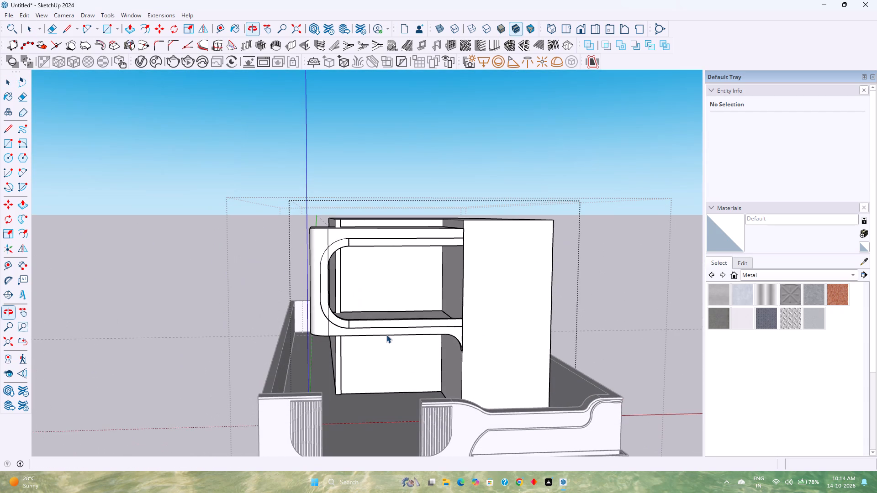
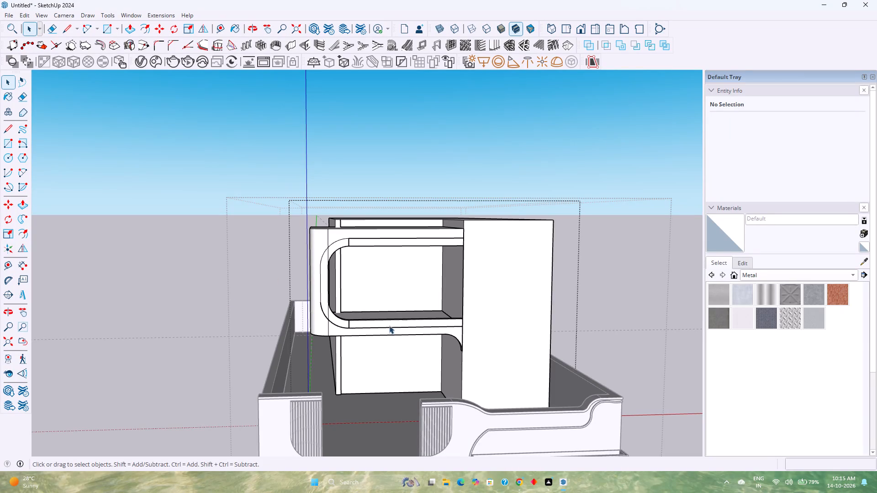
Open the front volume's group and push/pull its top face up by 6".
middle_drag(432, 327, 393, 383)
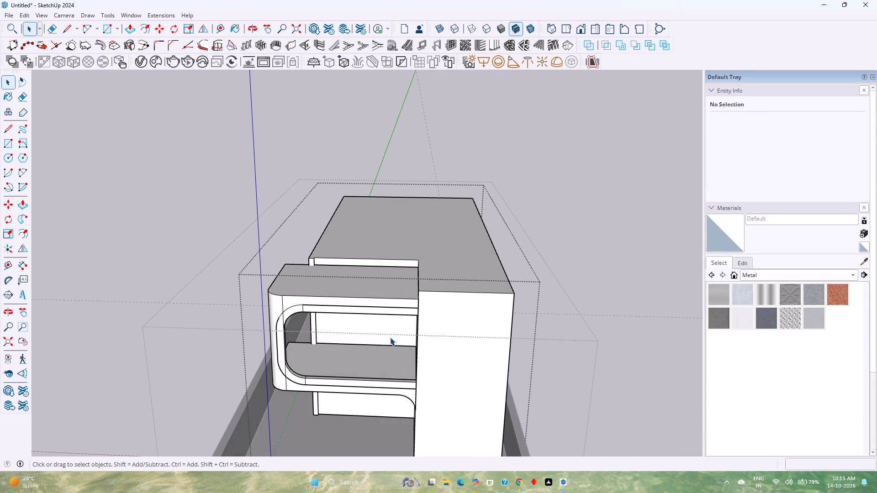
scroll(390, 337, up, 1)
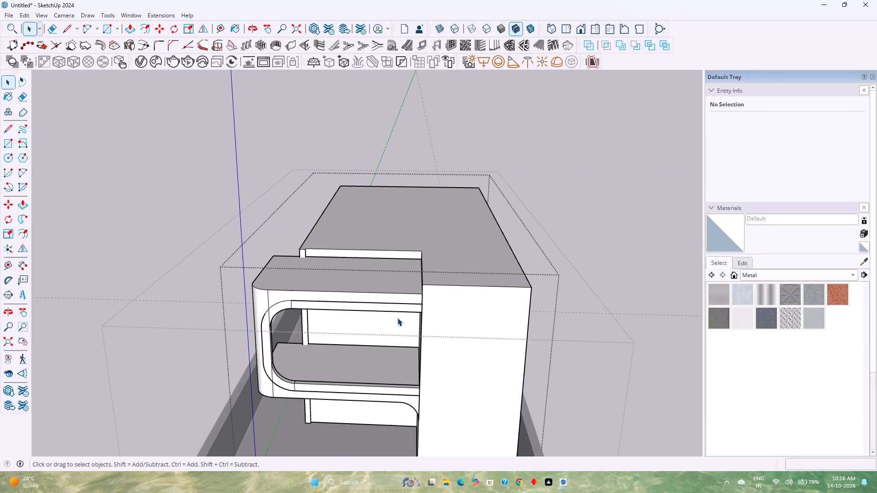
key(p)
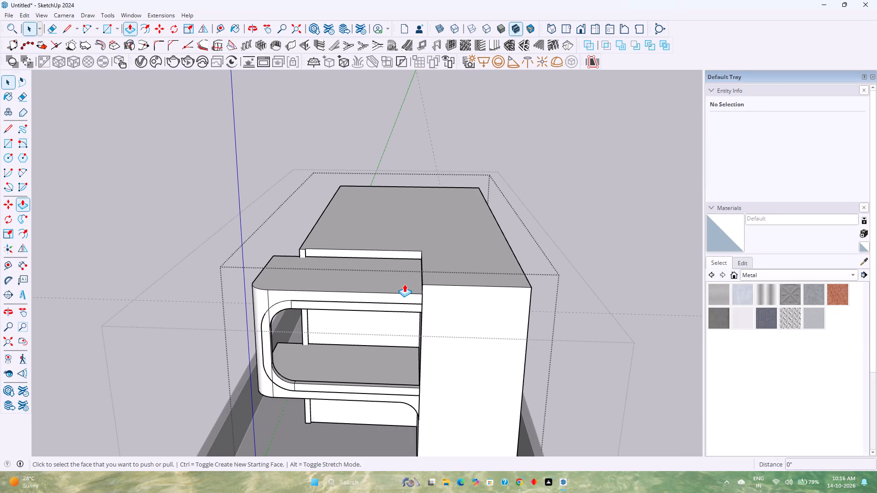
key(Escape)
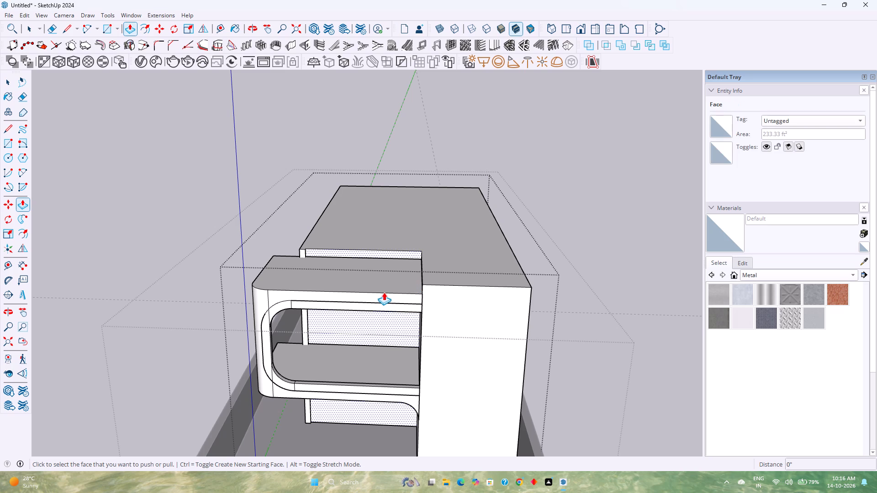
key(space)
click(368, 295)
double_click(368, 295)
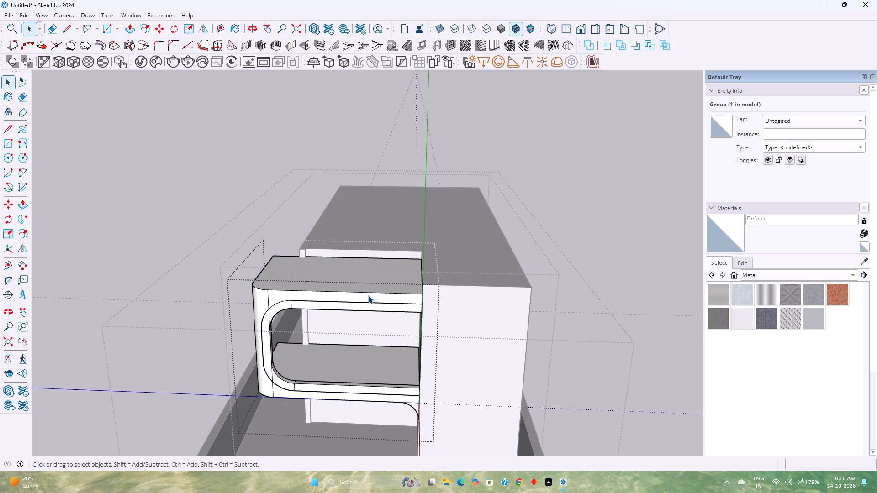
key(p)
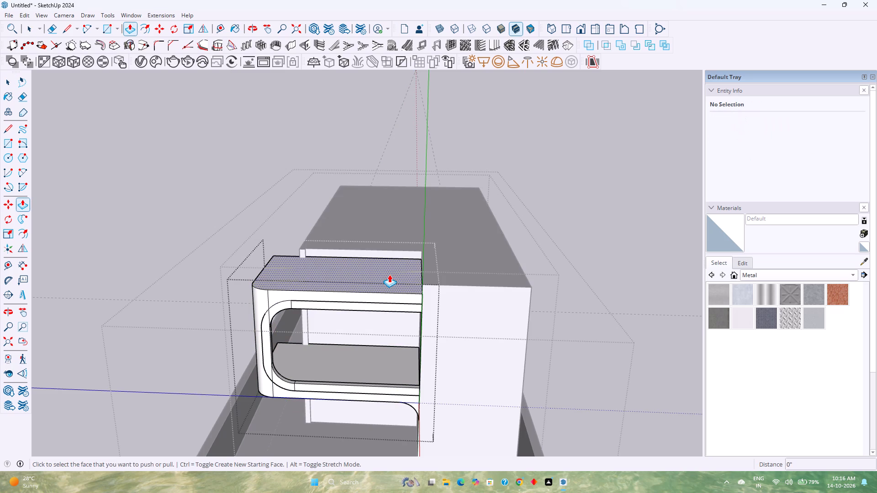
click(390, 276)
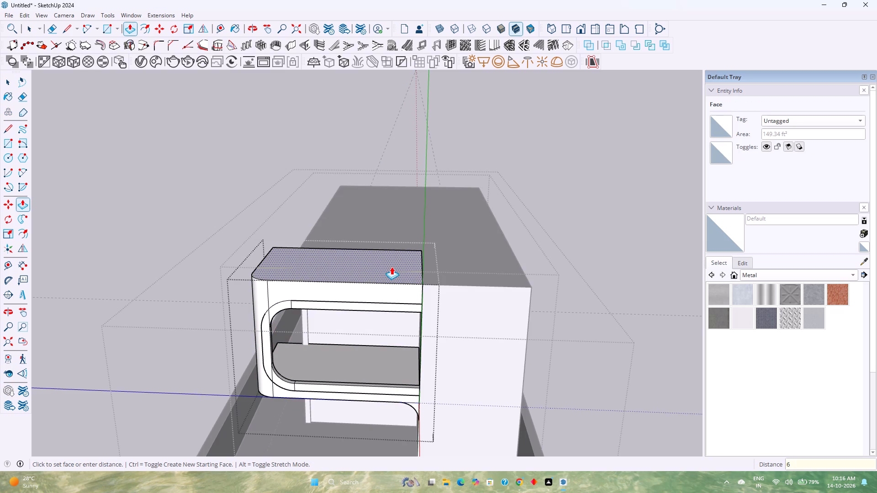
key(6)
key(Return)
key(space)
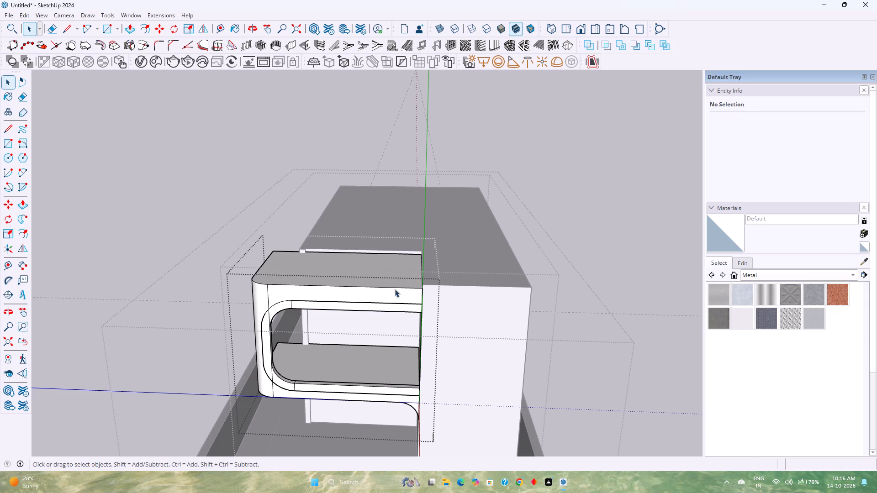
Leave the front volume's group and move the whole volume up 4" to align its top with the adjoining tall block.
middle_drag(396, 304, 417, 250)
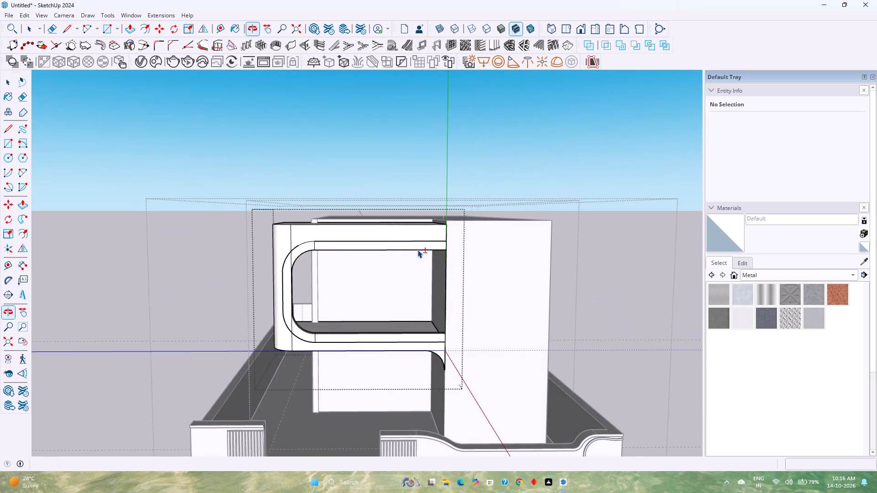
shift+middle_drag(417, 250, 434, 328)
middle_drag(406, 365, 389, 306)
scroll(389, 306, down, 1)
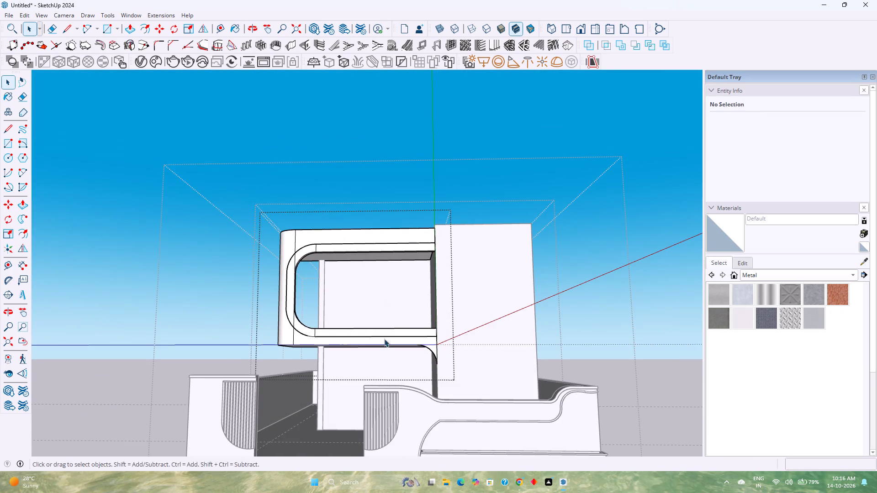
middle_drag(384, 339, 391, 374)
middle_click(391, 374)
key(Escape)
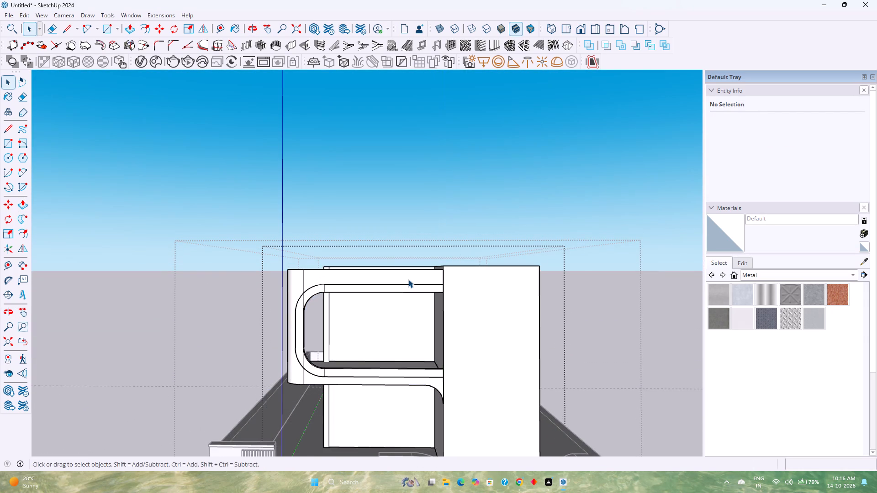
click(408, 279)
key(m)
scroll(433, 262, up, 2)
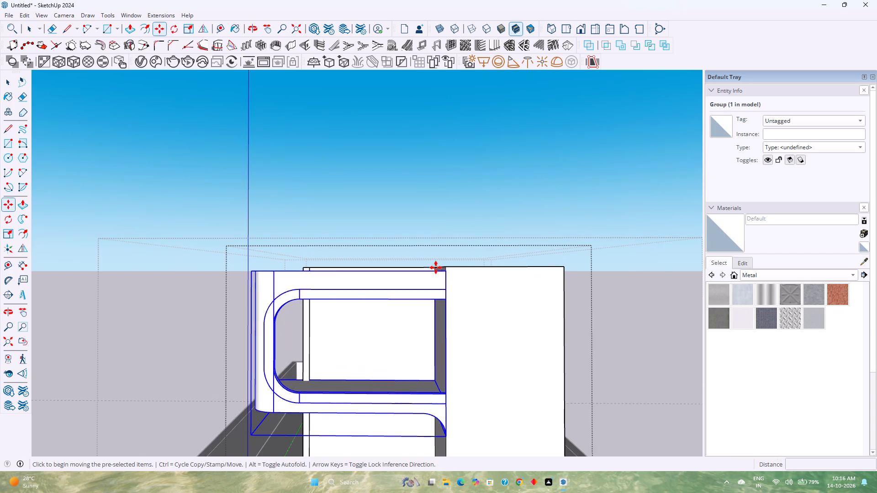
click(446, 275)
click(446, 272)
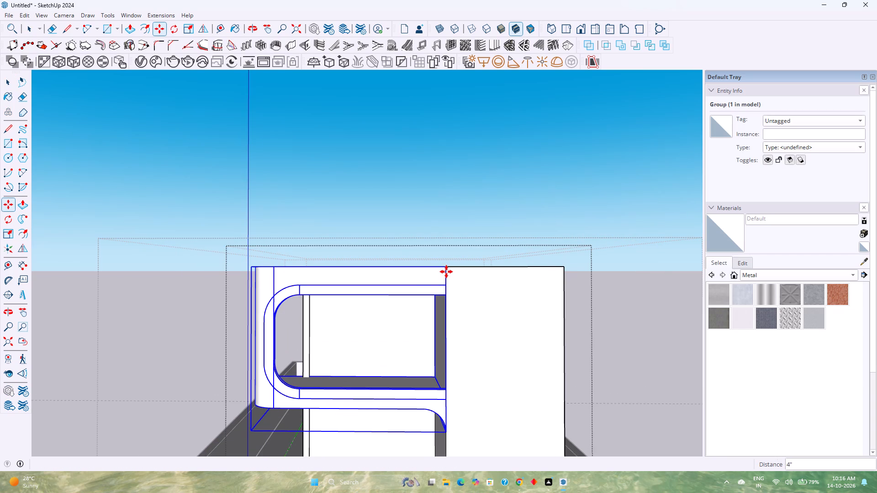
key(space)
key(Escape)
Delete all guide lines around the house model.
scroll(422, 299, down, 2)
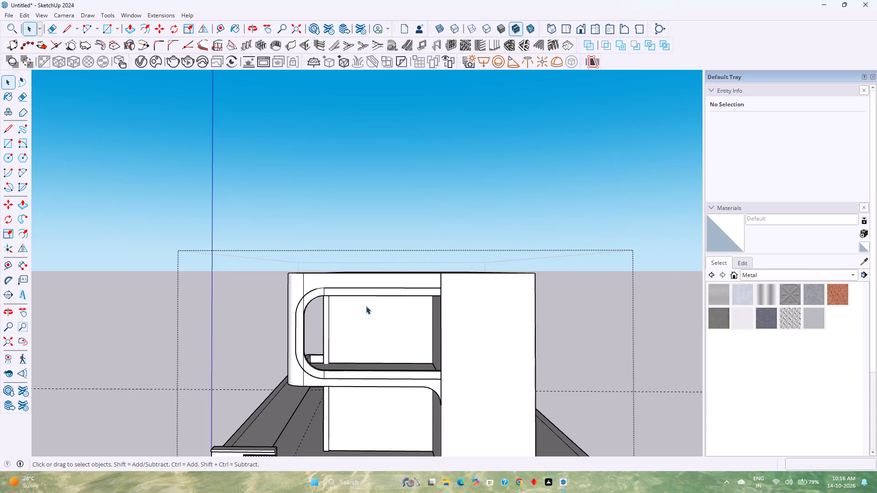
scroll(285, 262, down, 3)
middle_drag(285, 262, 276, 322)
middle_click(276, 322)
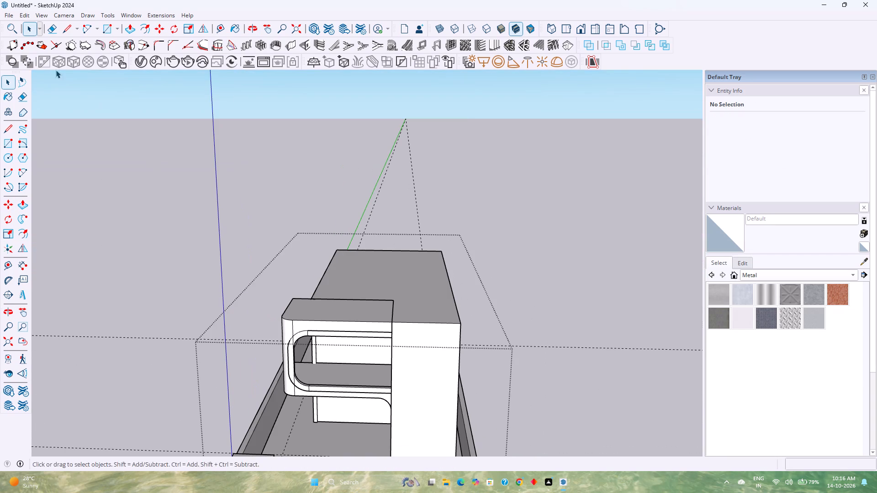
click(26, 16)
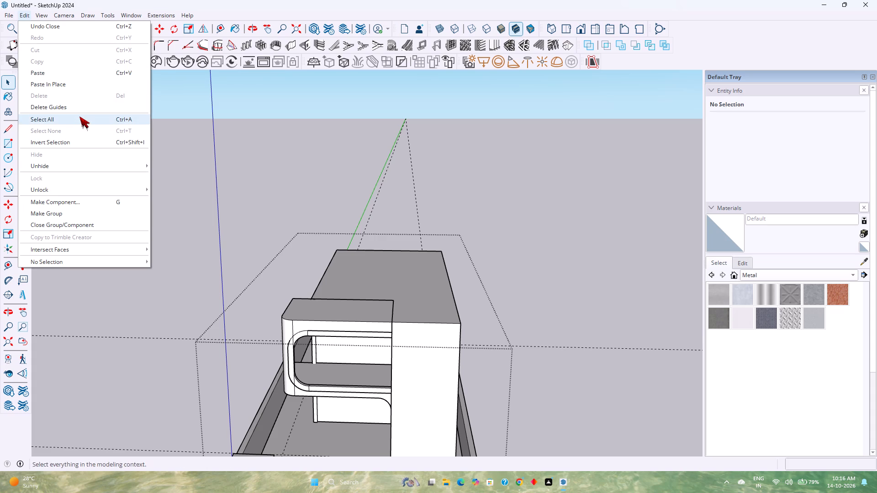
click(85, 110)
Set the standard front view, start saving the untitled model as a SketchUp file, and browse for a destination folder.
click(583, 30)
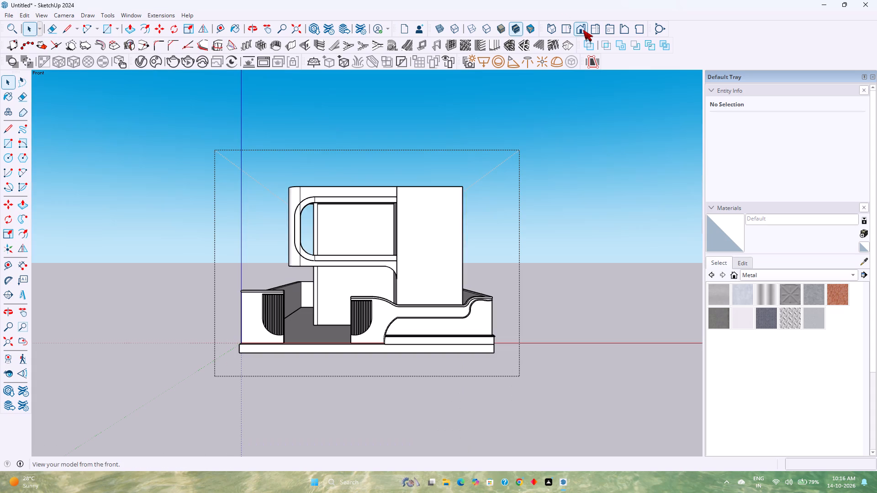
scroll(380, 238, up, 2)
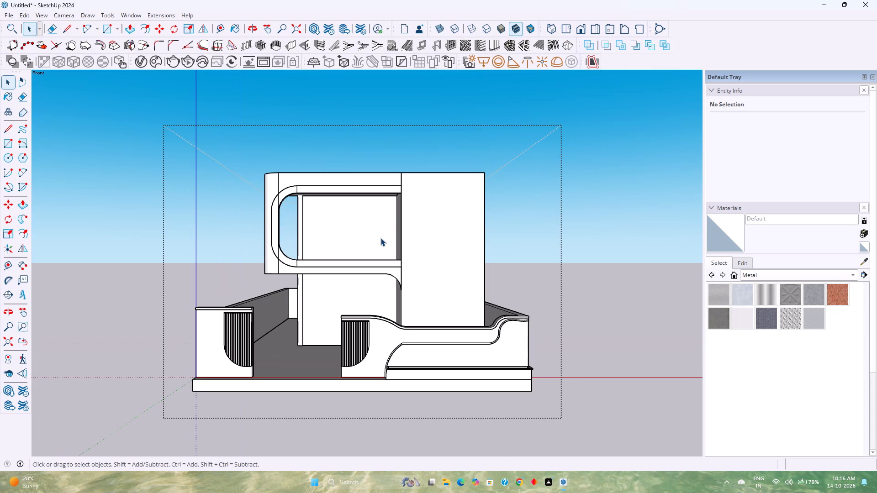
key(ctrl+s)
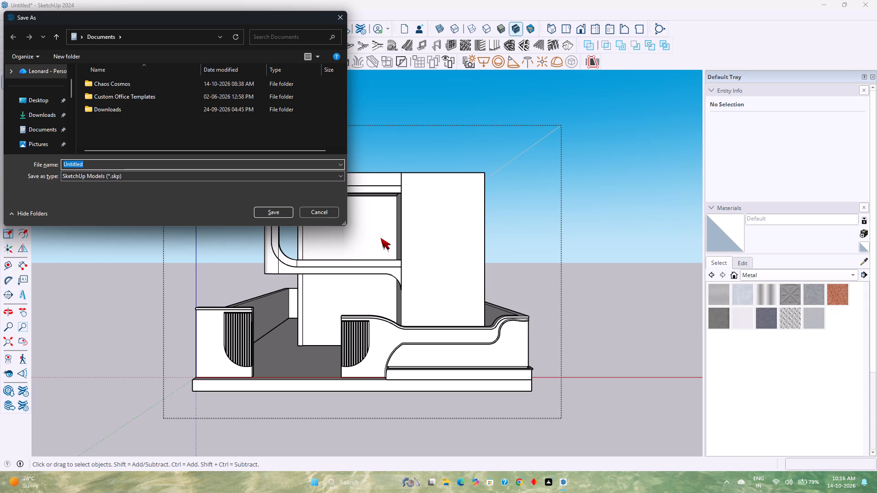
scroll(49, 140, down, 4)
scroll(40, 135, up, 1)
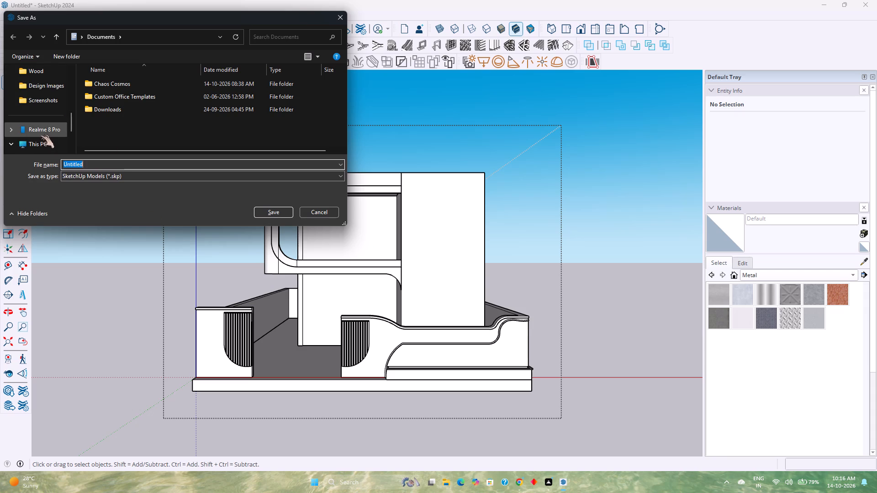
scroll(47, 121, down, 2)
scroll(47, 121, up, 1)
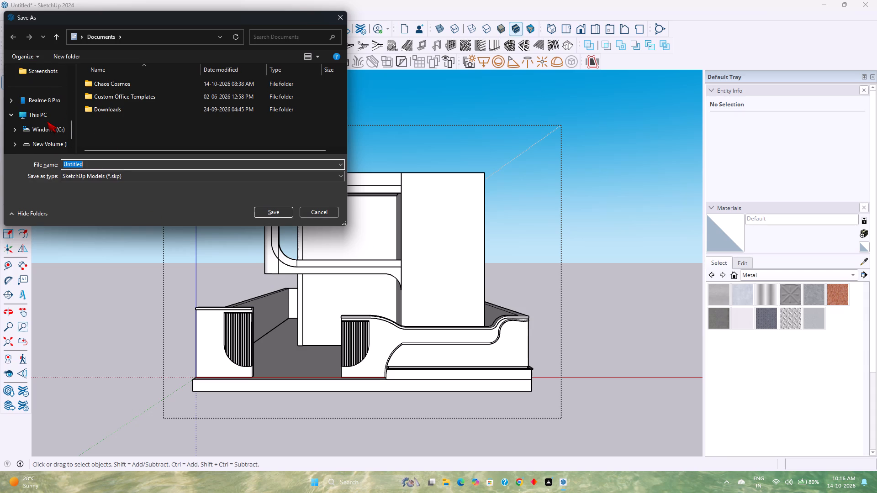
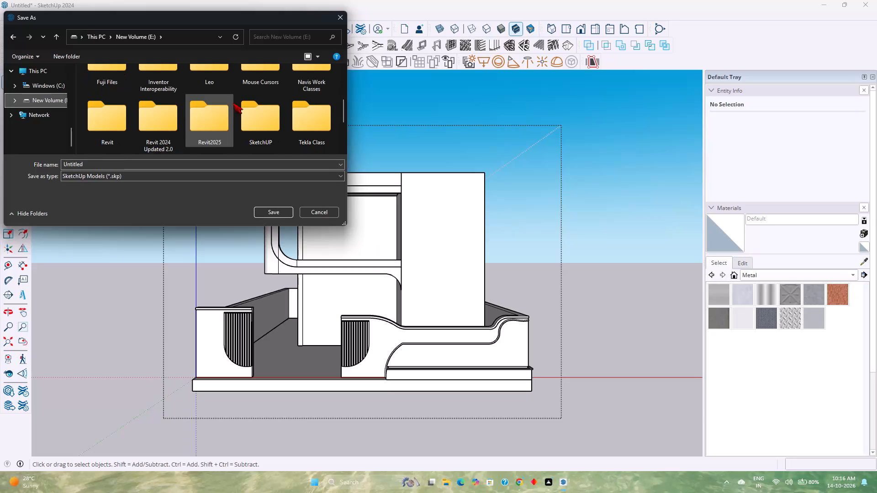
Choose the Fuji Files folder as the location for saving the model.
scroll(233, 103, up, 2)
scroll(72, 110, up, 1)
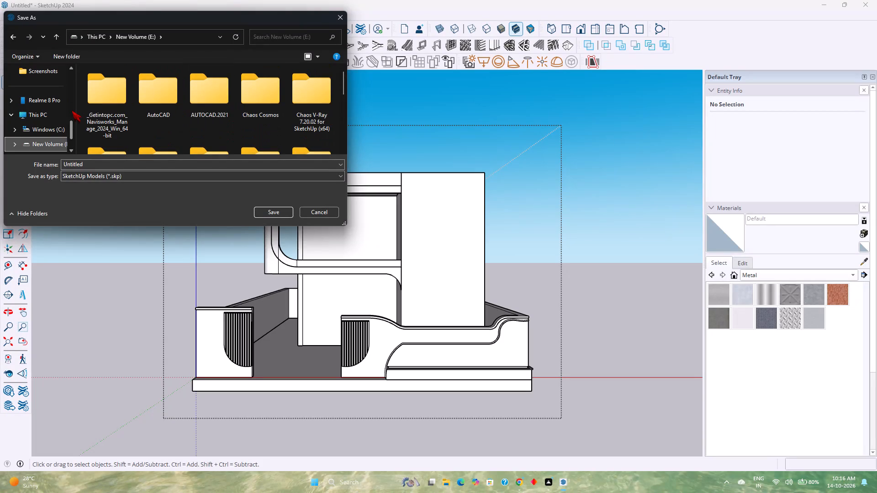
scroll(18, 110, up, 2)
click(37, 117)
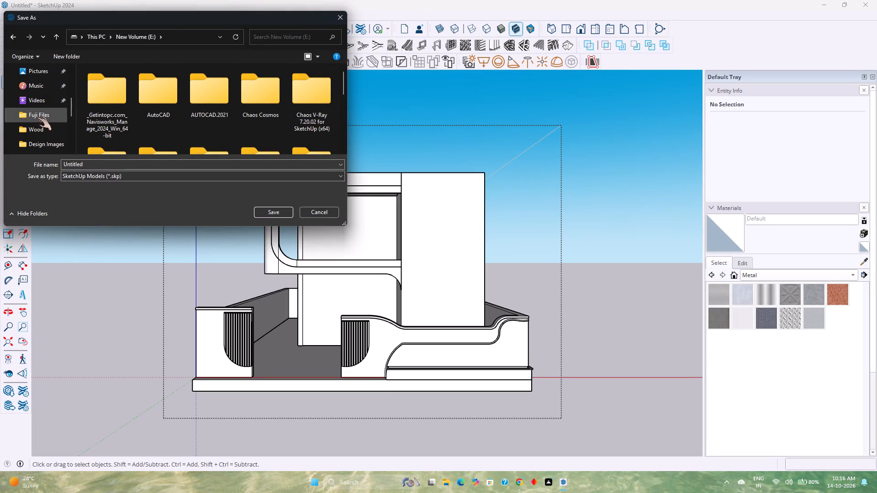
double_click(90, 180)
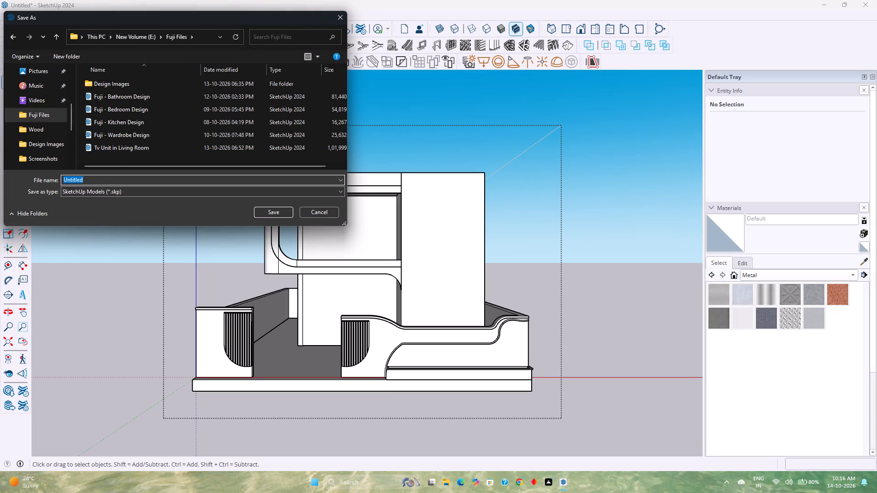
Name the model "Fuji - House Front Elevation" and save it.
text(Fui)
key(BackSpace)
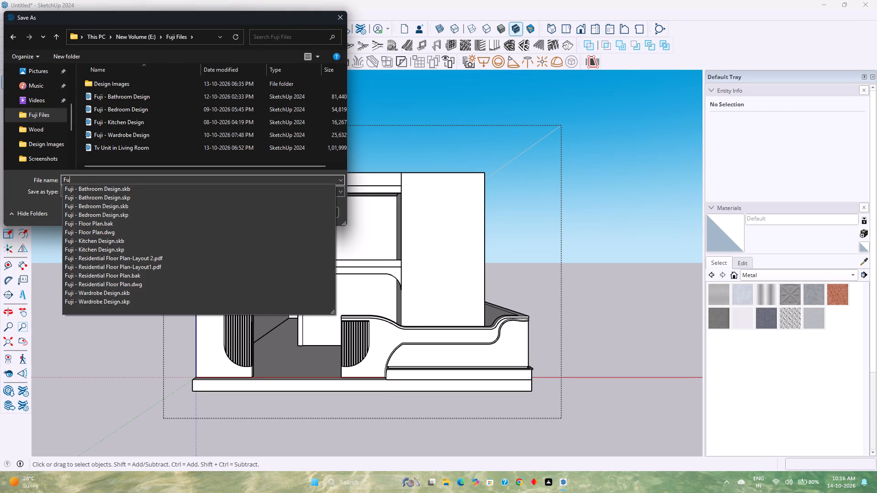
text(ji -)
key(space)
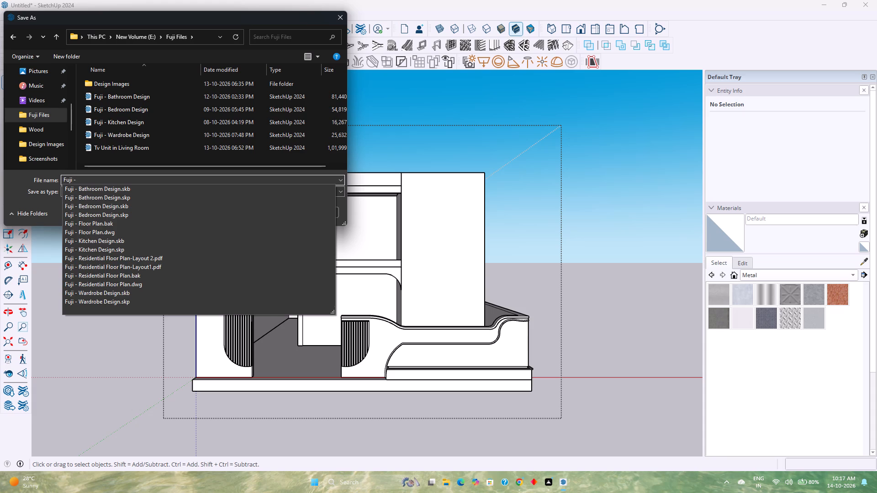
text(House Eleve)
key(BackSpace)
text(ation)
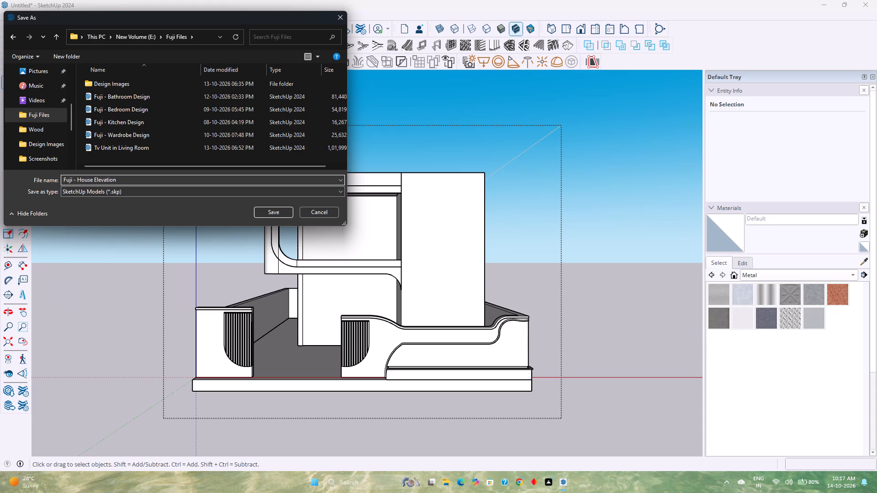
key(Left)
key(Left)
key(Left)
key(Left)
key(Left)
key(Left)
key(Left)
key(Left)
key(Left)
key(Left)
key(space)
text(Forny)
key(space)
key(BackSpace)
key(BackSpace)
key(BackSpace)
key(BackSpace)
key(BackSpace)
text(ront)
key(space)
key(BackSpace)
key(Return)
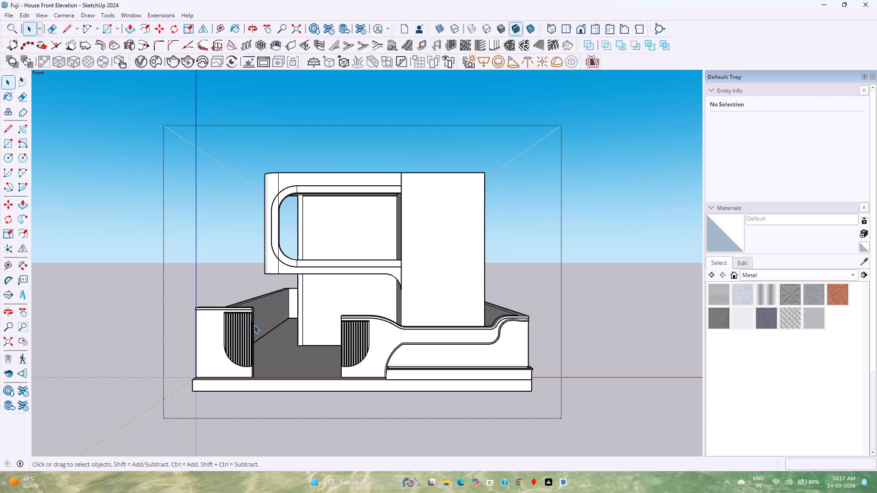
Open the projecting upper-floor frame's group and offset the outline of its underside face inward by 2 inches.
scroll(312, 314, up, 1)
middle_drag(312, 314, 319, 248)
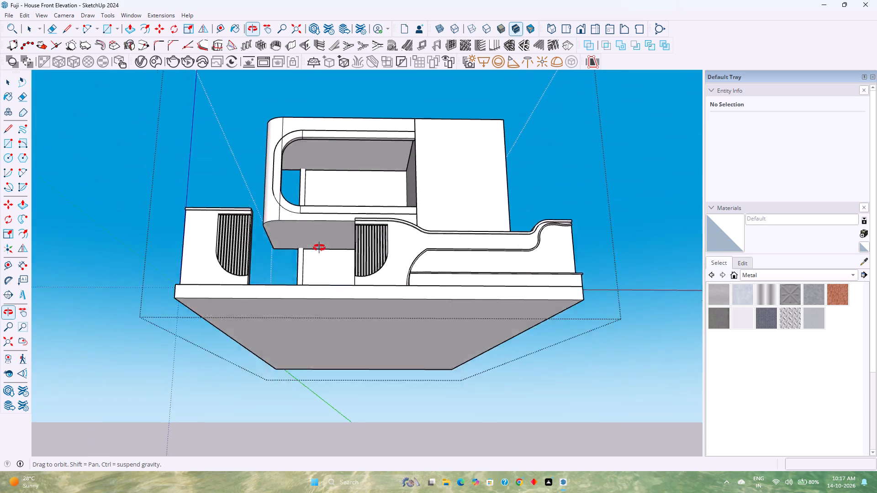
middle_drag(319, 248, 321, 246)
scroll(321, 246, up, 2)
middle_drag(321, 246, 334, 265)
scroll(350, 258, up, 2)
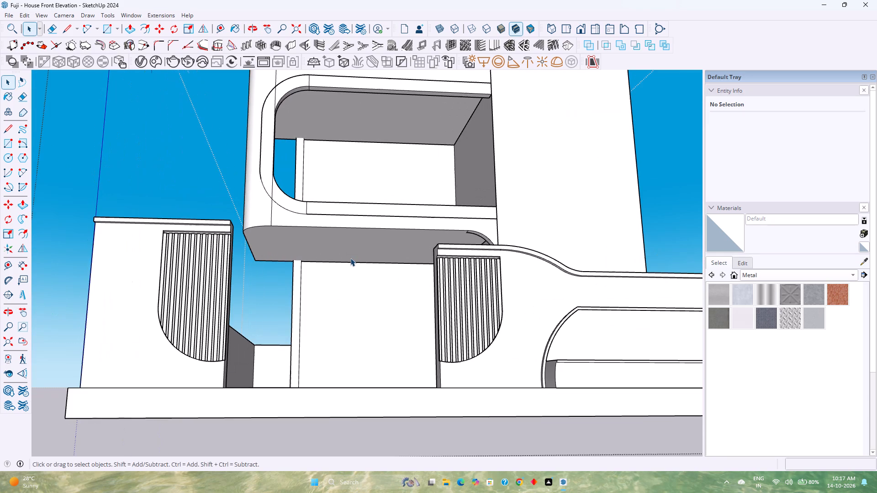
click(397, 237)
double_click(397, 237)
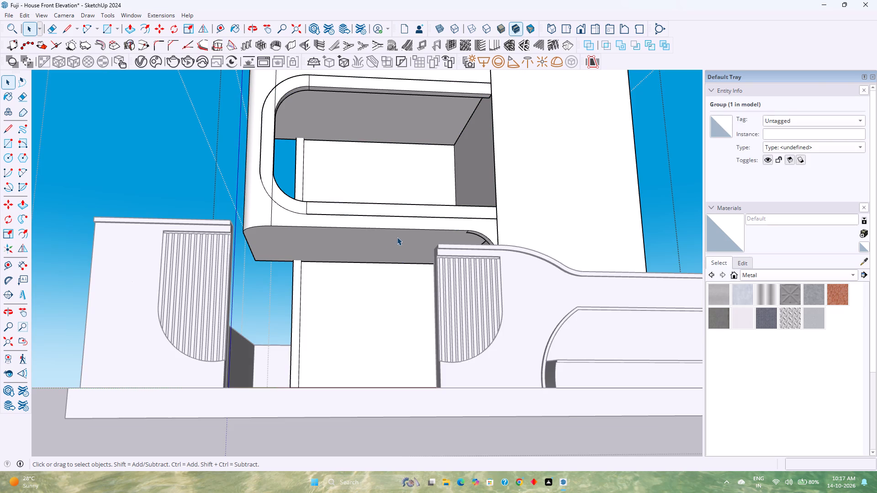
click(388, 240)
click(388, 240)
click(388, 240)
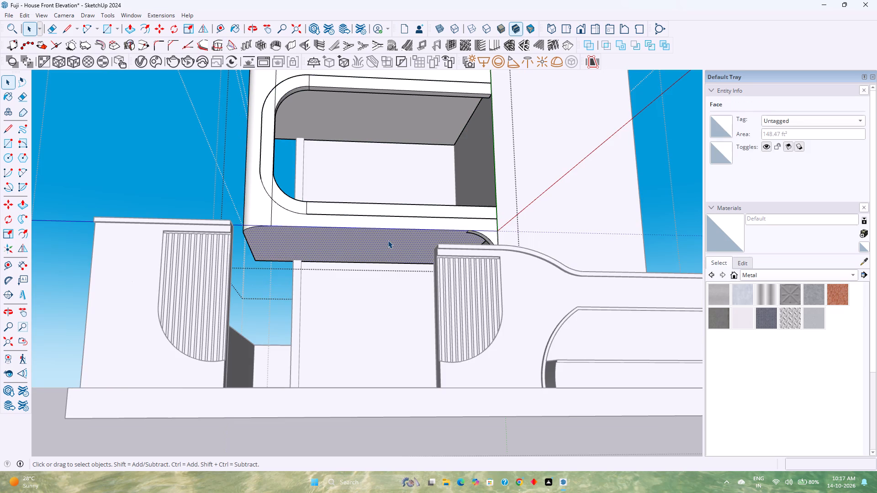
scroll(358, 190, up, 3)
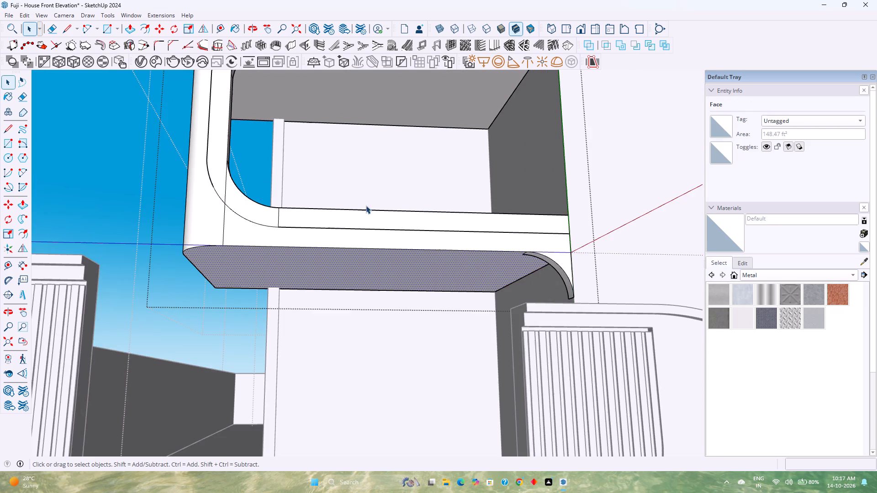
scroll(371, 236, up, 1)
middle_drag(382, 255, 377, 239)
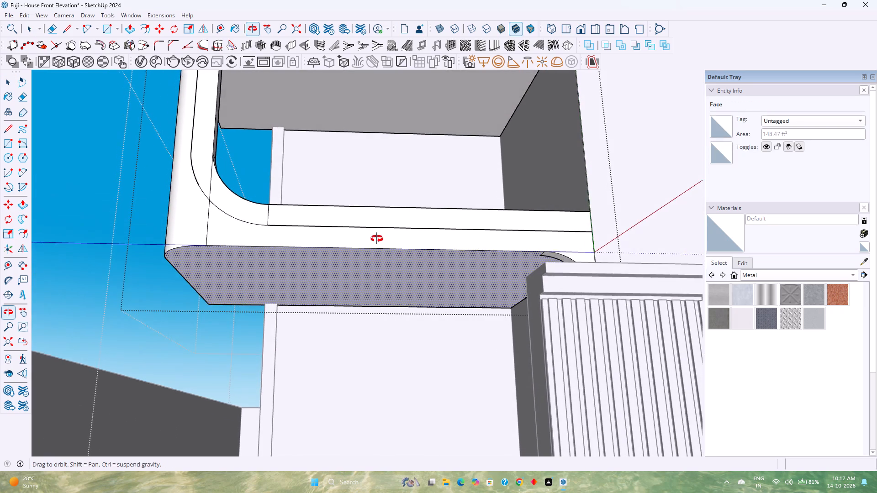
middle_drag(377, 239, 392, 245)
middle_click(392, 245)
scroll(386, 261, up, 2)
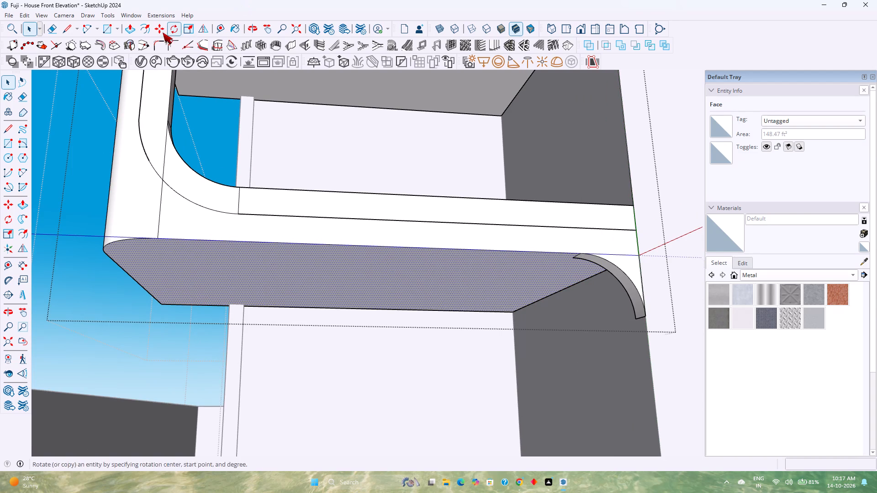
click(147, 33)
click(129, 244)
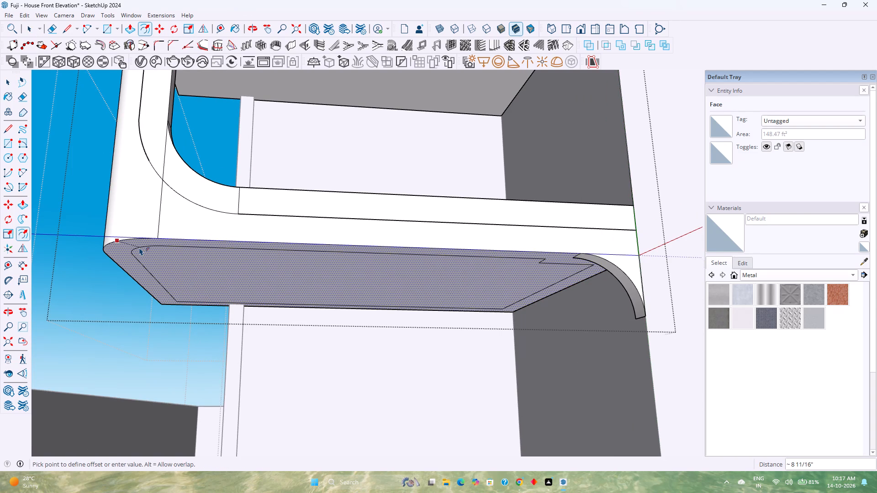
key(2)
key(Return)
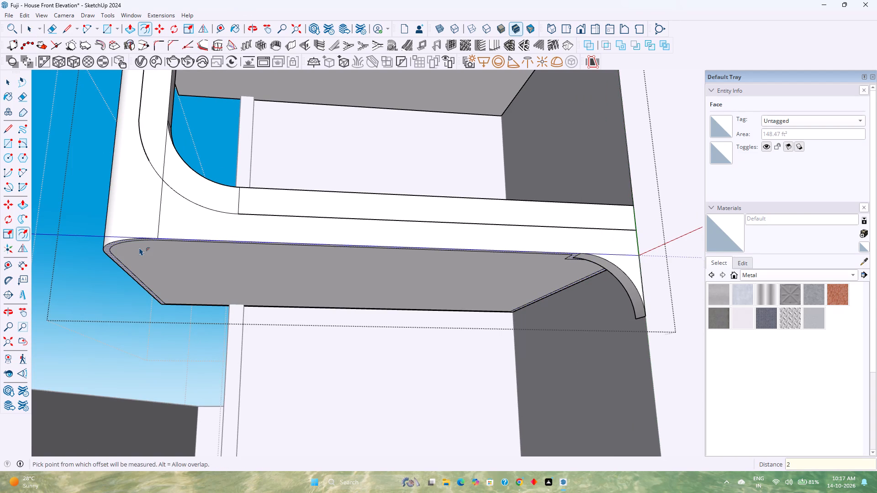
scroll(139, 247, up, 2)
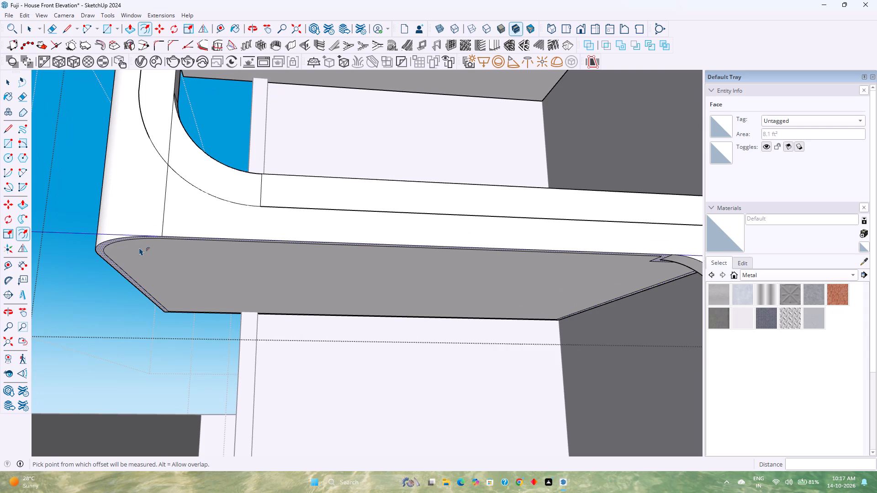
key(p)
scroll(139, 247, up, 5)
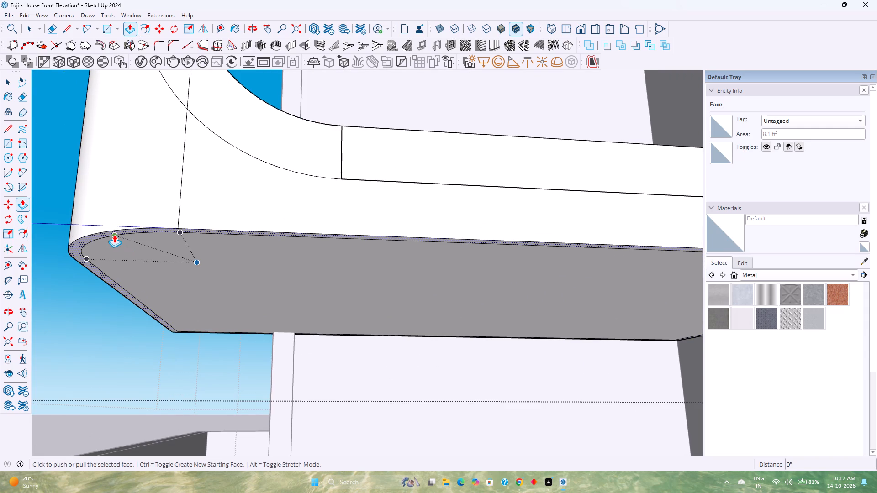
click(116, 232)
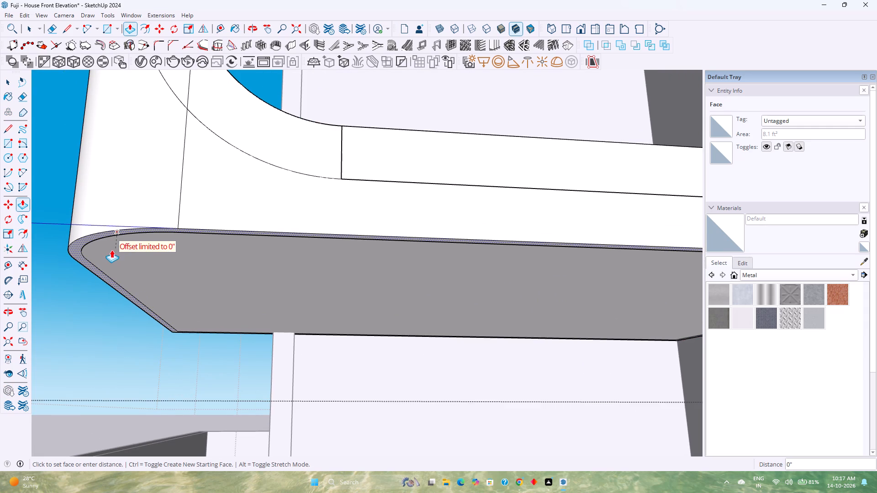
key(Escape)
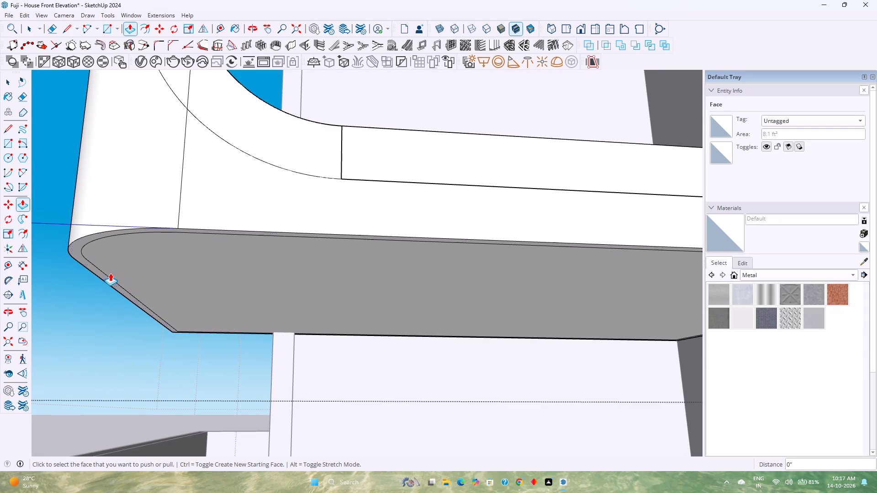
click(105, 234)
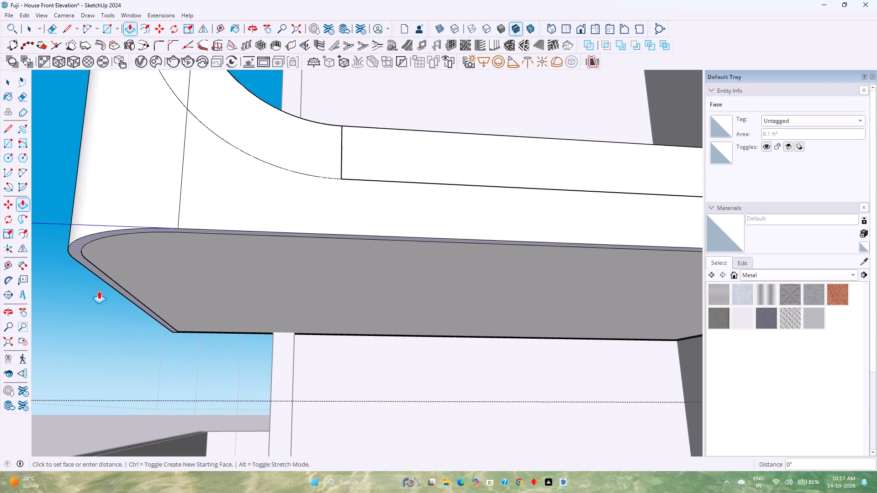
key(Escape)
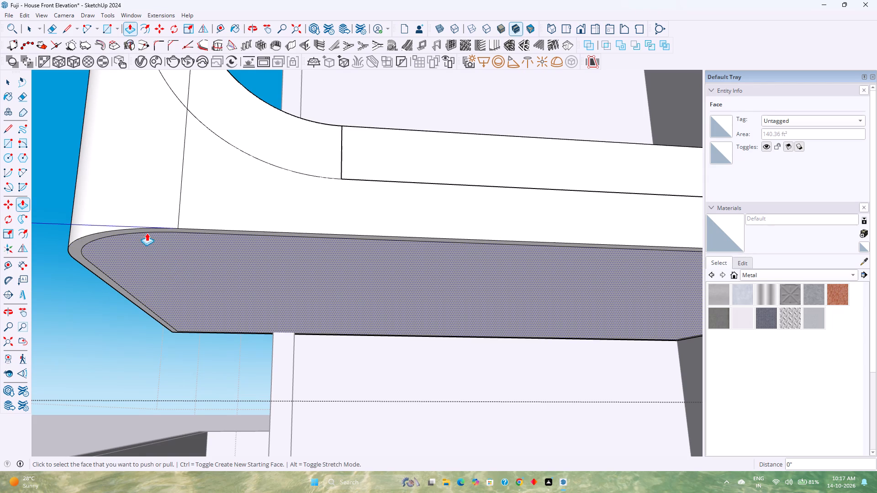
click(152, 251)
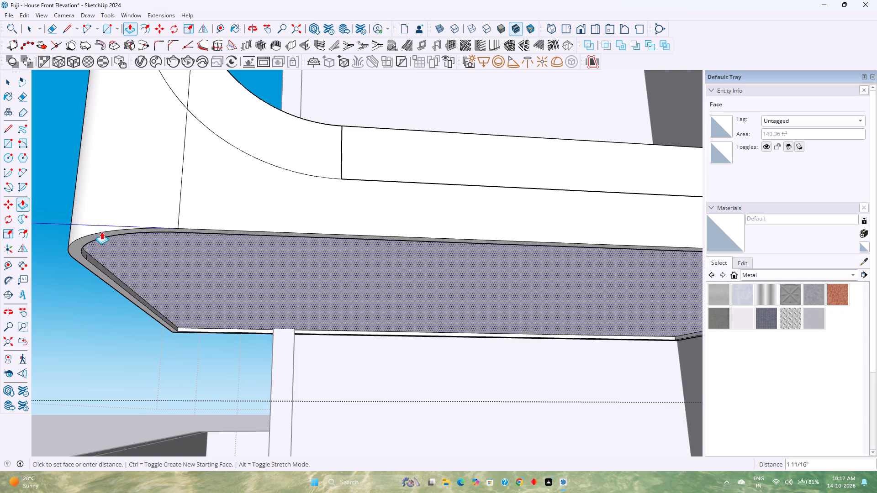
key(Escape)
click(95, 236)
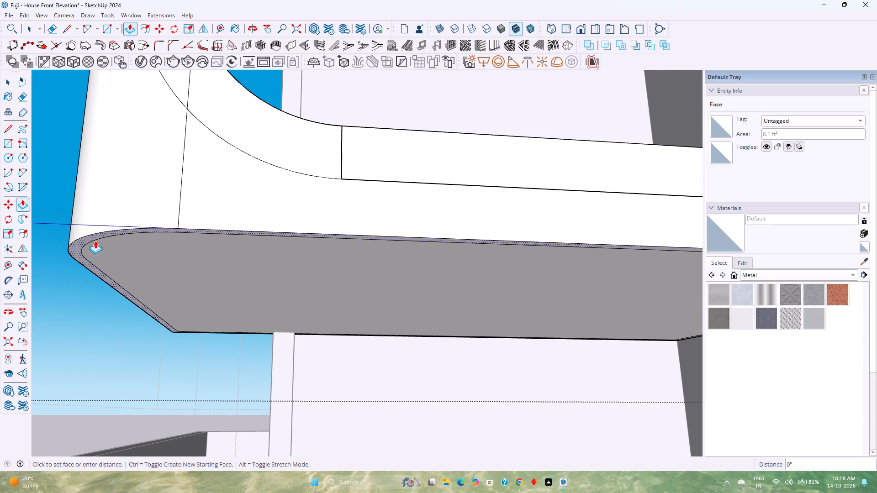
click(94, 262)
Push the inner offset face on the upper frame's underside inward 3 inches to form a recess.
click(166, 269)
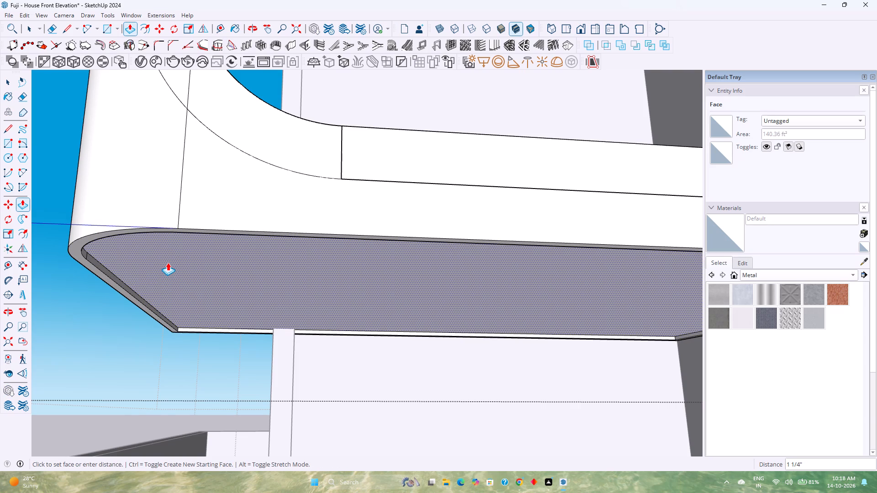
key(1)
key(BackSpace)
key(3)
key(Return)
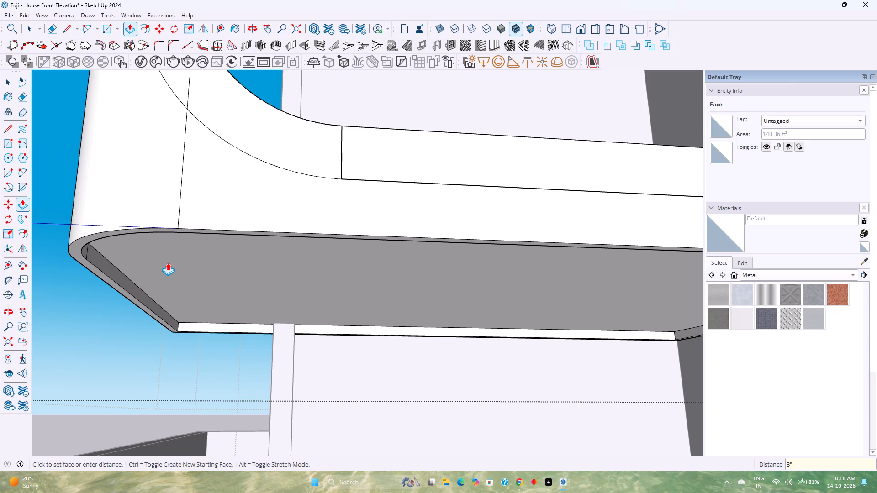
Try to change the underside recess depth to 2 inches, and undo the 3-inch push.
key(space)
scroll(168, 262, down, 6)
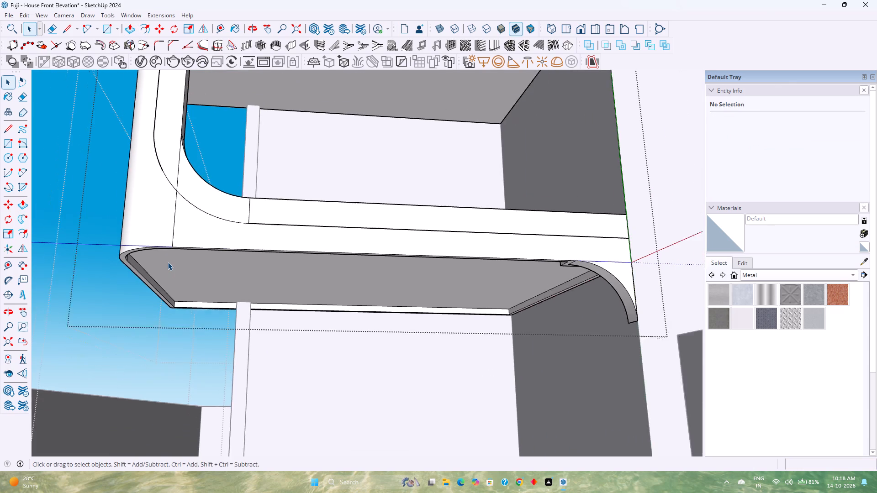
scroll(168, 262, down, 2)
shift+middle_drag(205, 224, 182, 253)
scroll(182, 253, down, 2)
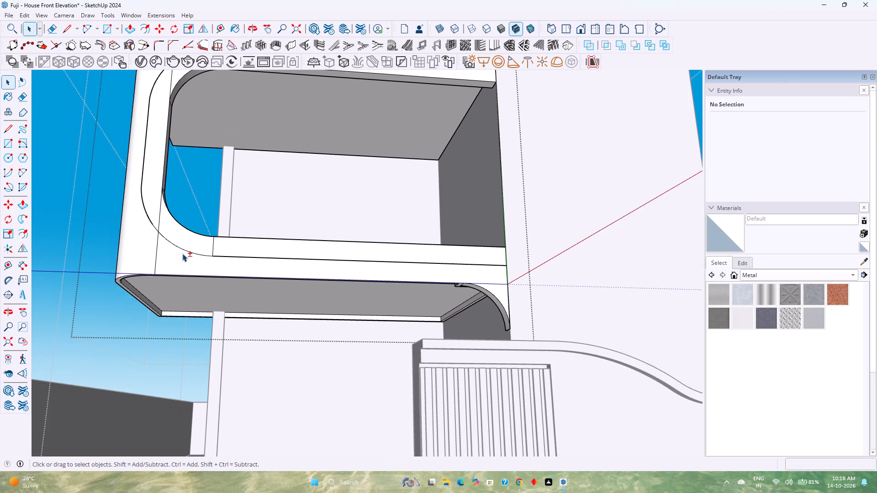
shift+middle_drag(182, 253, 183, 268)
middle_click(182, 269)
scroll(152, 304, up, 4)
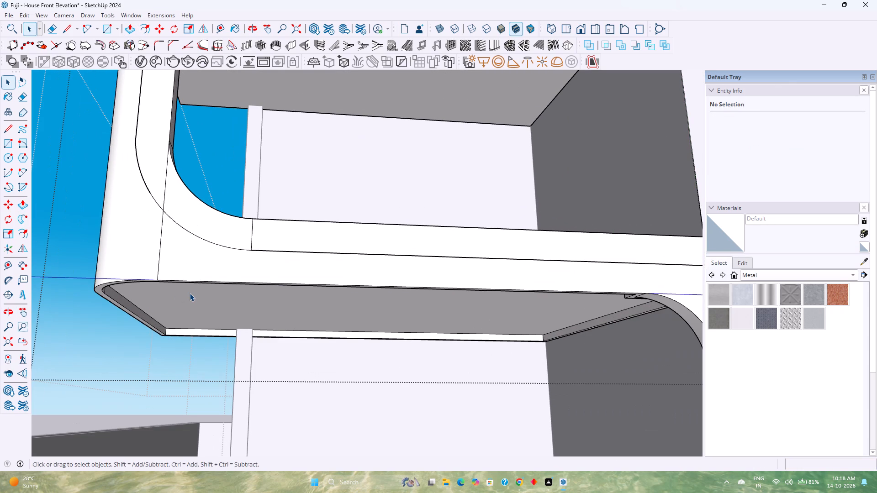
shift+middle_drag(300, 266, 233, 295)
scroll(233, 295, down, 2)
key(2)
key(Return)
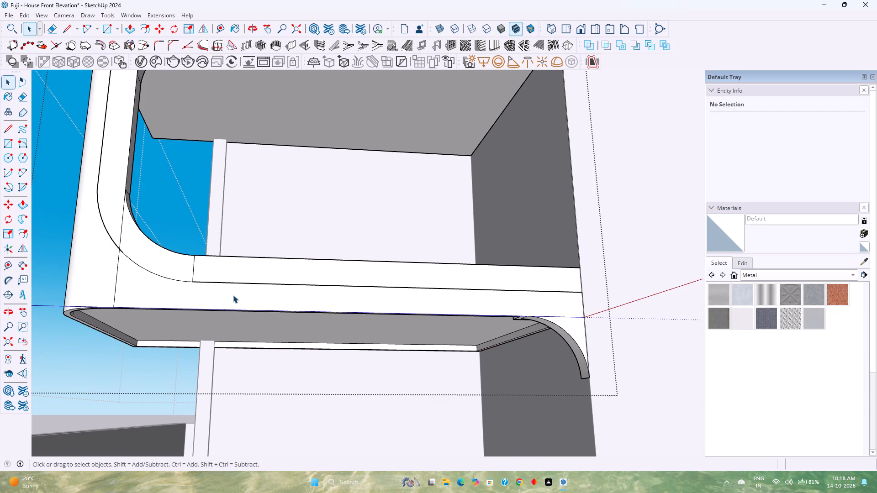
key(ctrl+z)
Push the inner offset face on the upper frame's underside inward 2 inches to form a recess.
key(p)
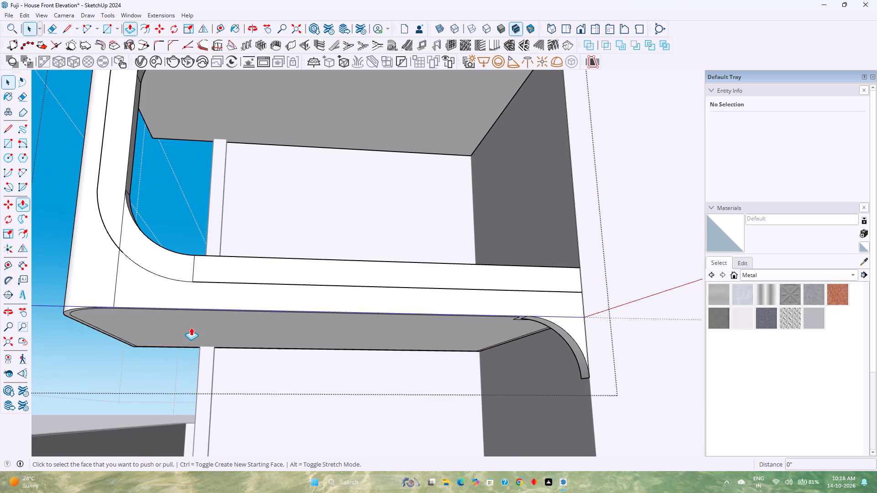
click(183, 336)
key(2)
key(Return)
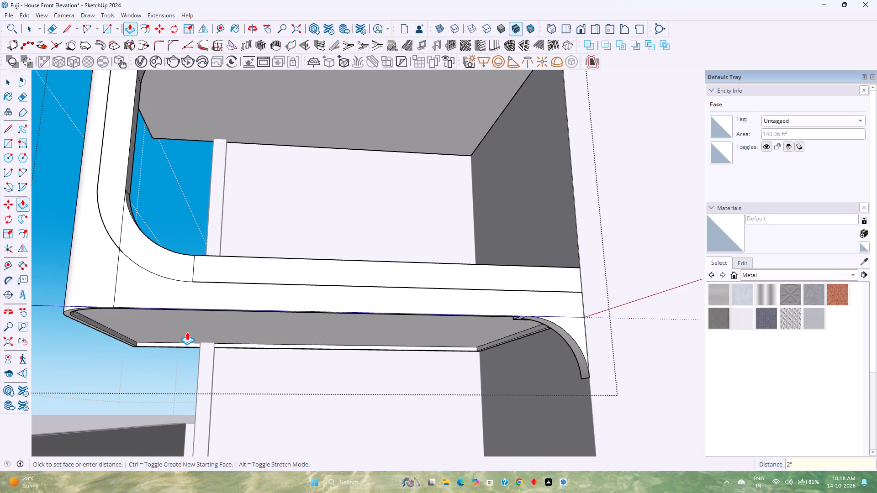
key(space)
Offset the outline of the ceiling face inside the upper frame's opening inward by 2 inches.
scroll(187, 332, down, 2)
shift+middle_drag(193, 324, 217, 404)
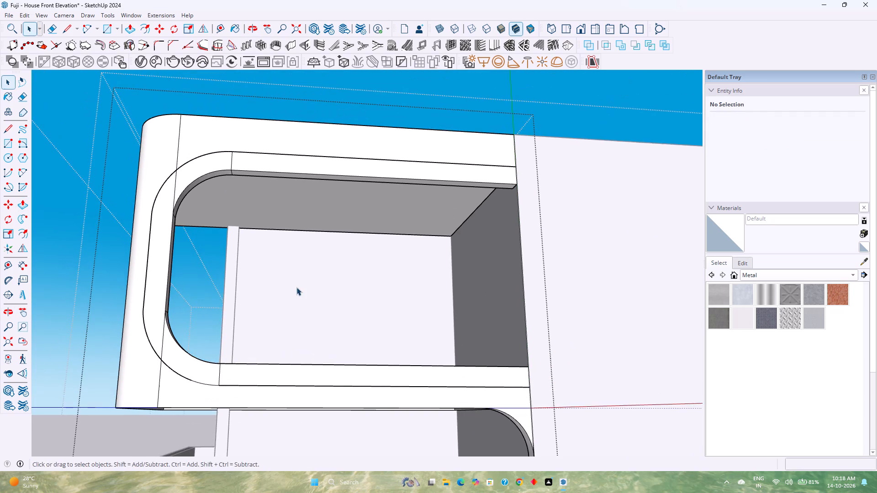
shift+middle_drag(296, 285, 301, 331)
middle_drag(301, 331, 291, 301)
click(271, 238)
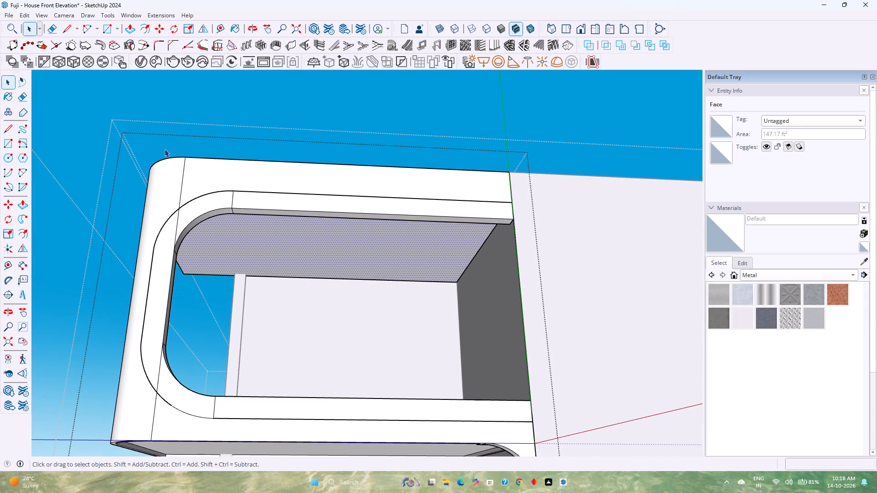
click(143, 25)
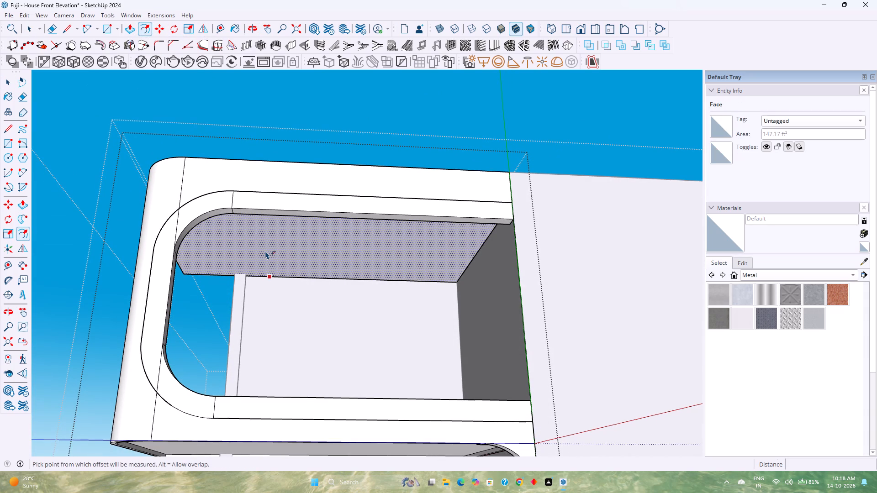
click(265, 251)
key(2)
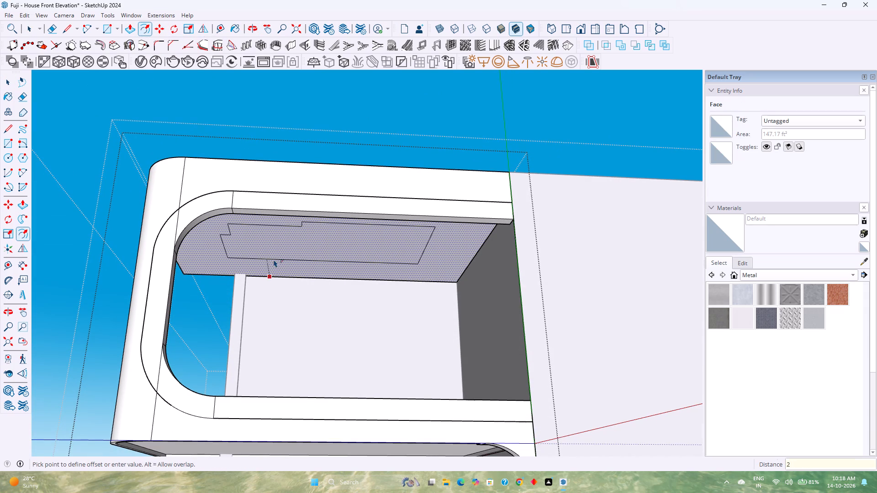
key(Return)
Push the inner offset face of the upper frame's ceiling inward 2 inches to form a recess.
scroll(274, 259, up, 5)
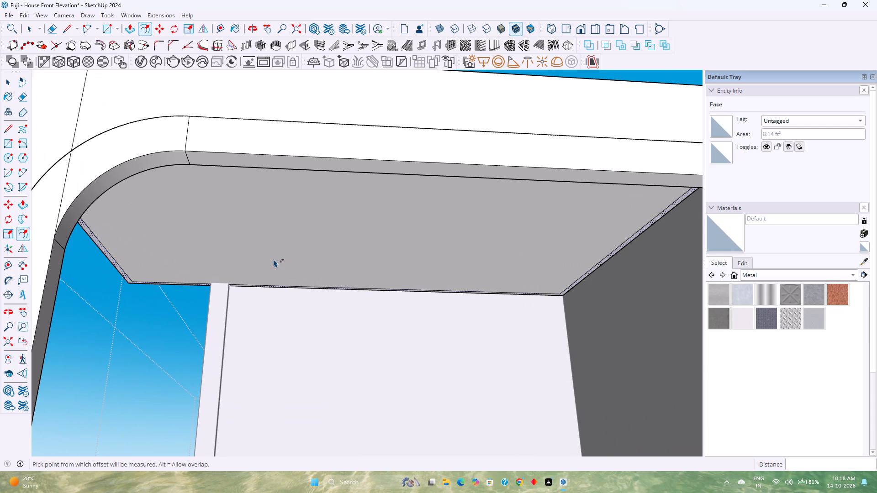
key(p)
key(Escape)
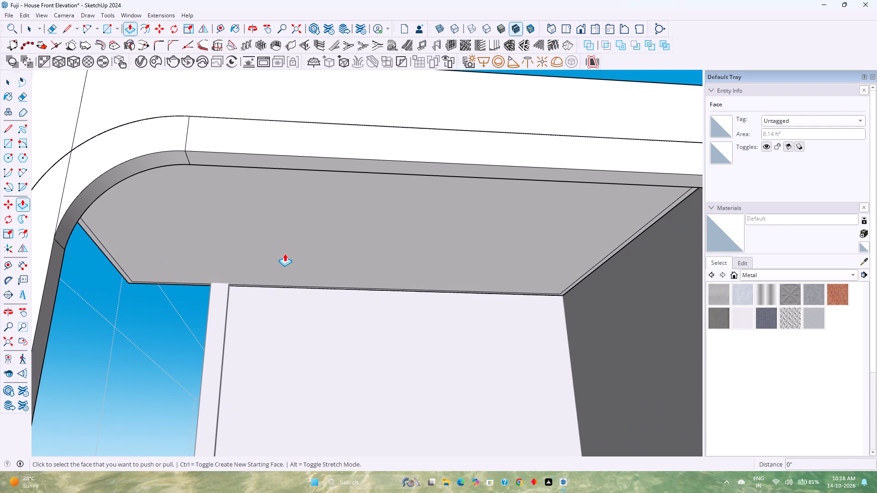
click(286, 249)
key(2)
key(Return)
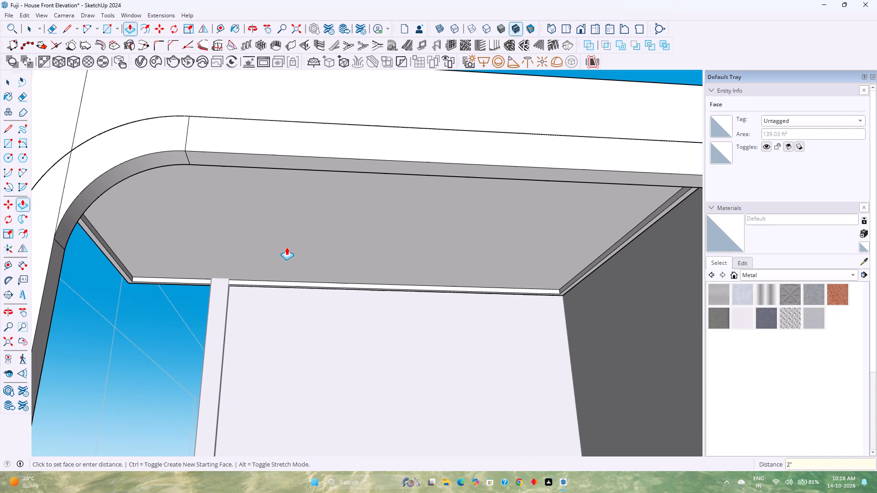
key(space)
Examine the recessed upper frame and the plain front wall beside it from below, above and the front.
scroll(286, 247, down, 6)
middle_drag(286, 247, 291, 253)
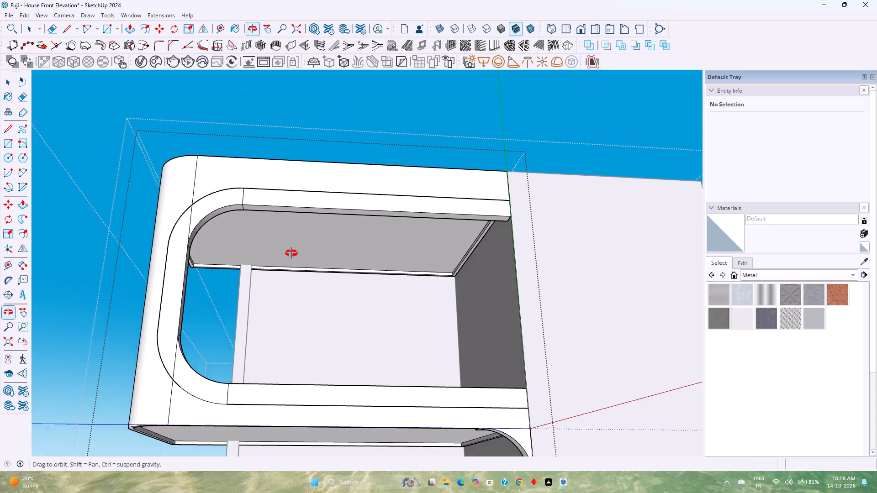
middle_drag(291, 253, 293, 275)
middle_click(293, 276)
scroll(291, 278, up, 1)
scroll(291, 278, down, 6)
middle_drag(291, 278, 285, 296)
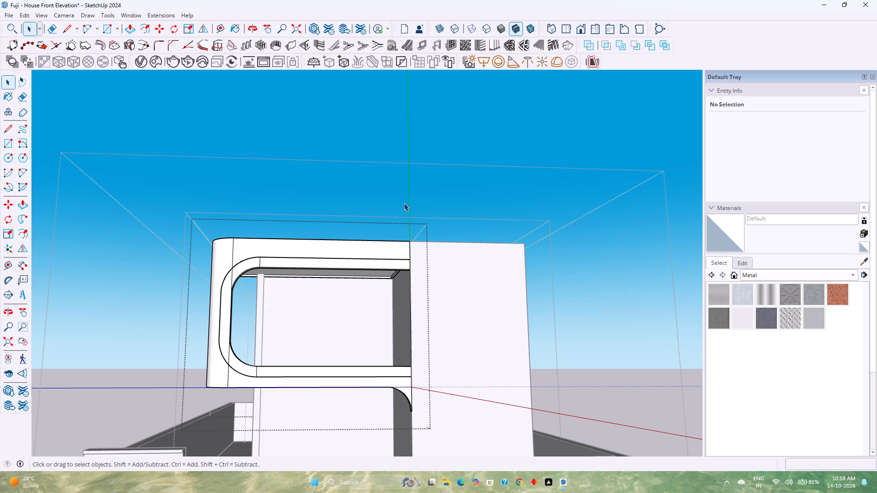
right_click(0, 492)
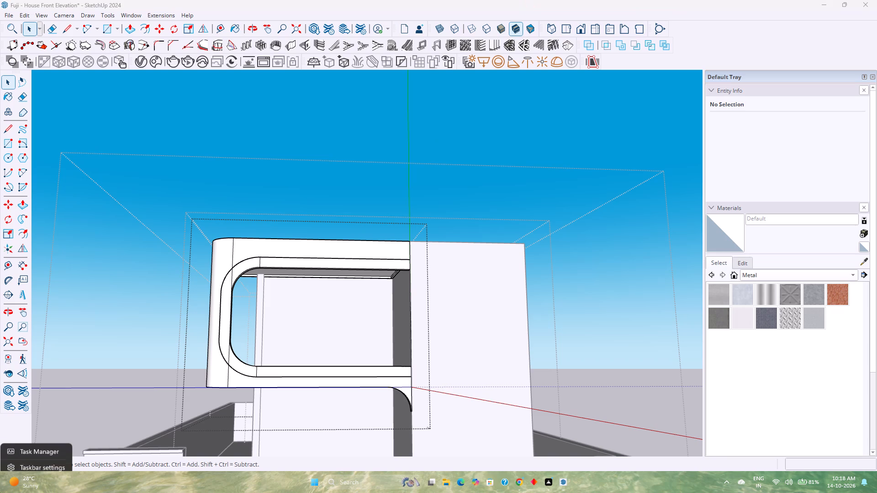
scroll(428, 144, down, 1)
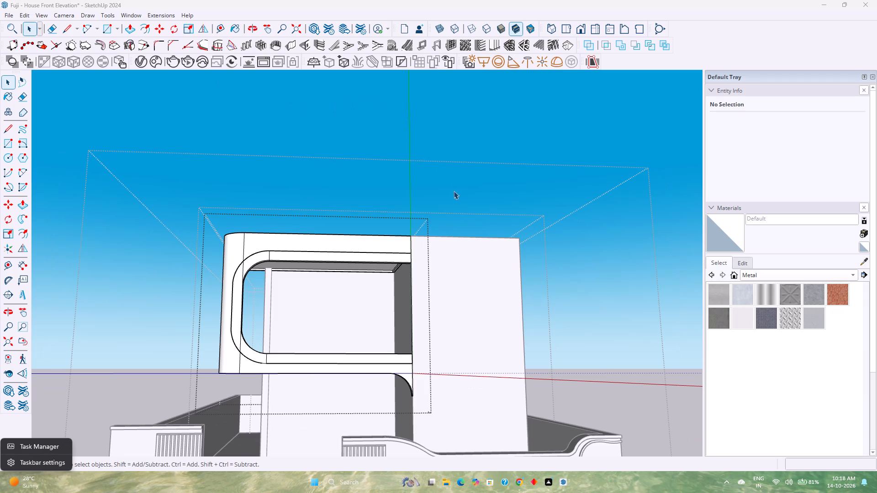
middle_drag(455, 194, 402, 251)
scroll(449, 252, down, 3)
click(653, 294)
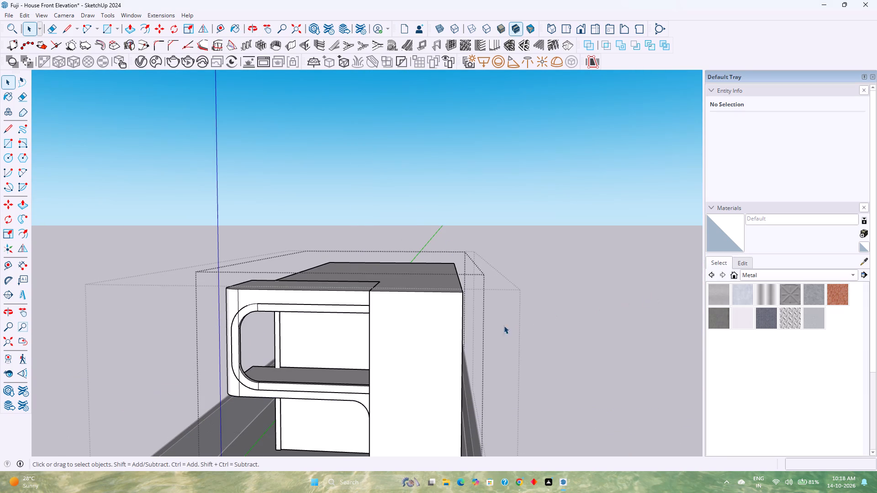
click(404, 361)
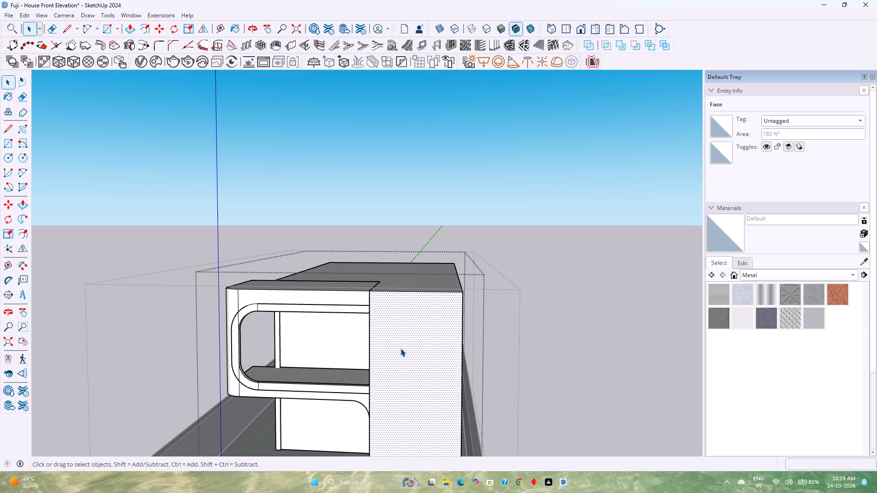
middle_drag(402, 387, 402, 387)
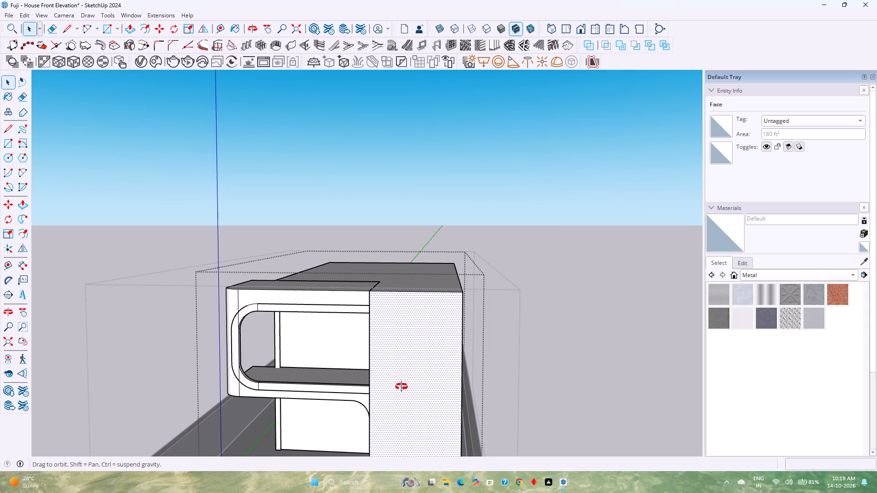
middle_drag(402, 387, 405, 355)
middle_click(405, 354)
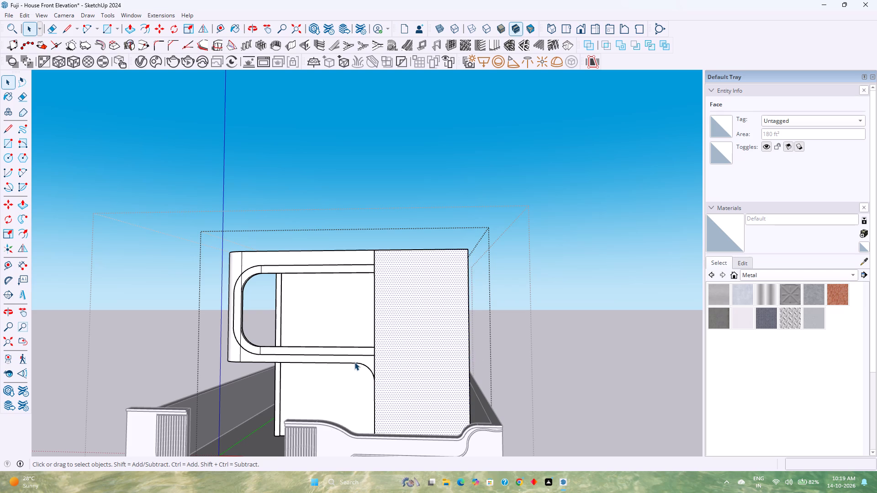
scroll(354, 362, down, 2)
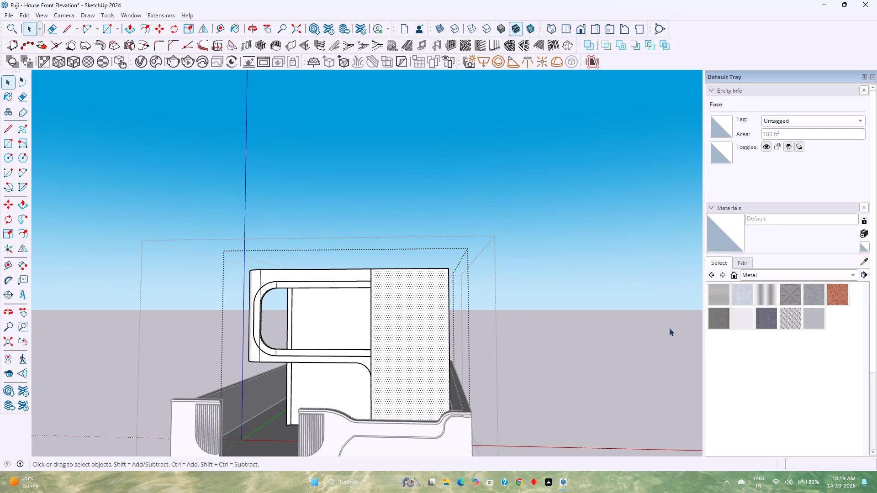
Place a vertical guide line 1' in from the outer vertical edge of the plain front wall beside the frame.
click(629, 337)
click(401, 341)
double_click(401, 341)
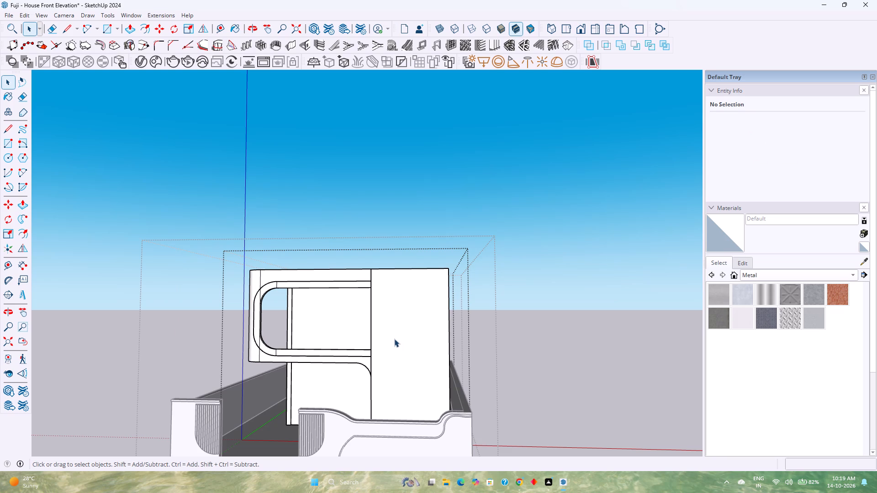
click(228, 26)
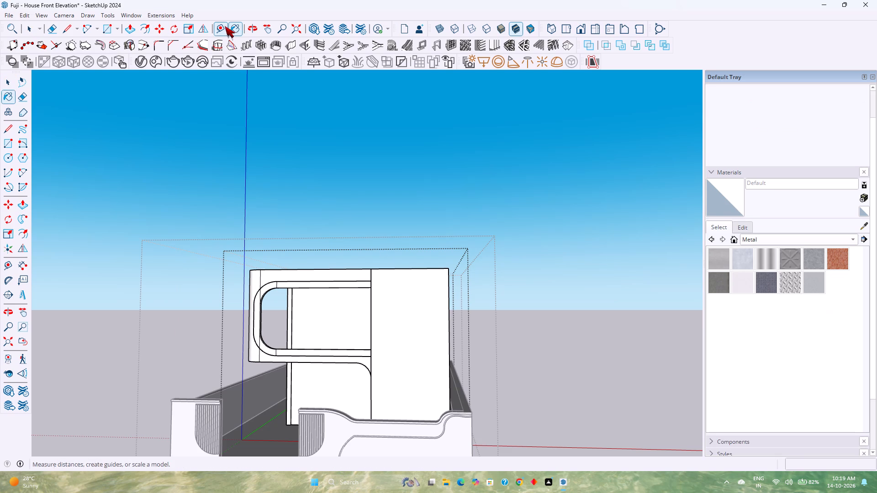
click(224, 26)
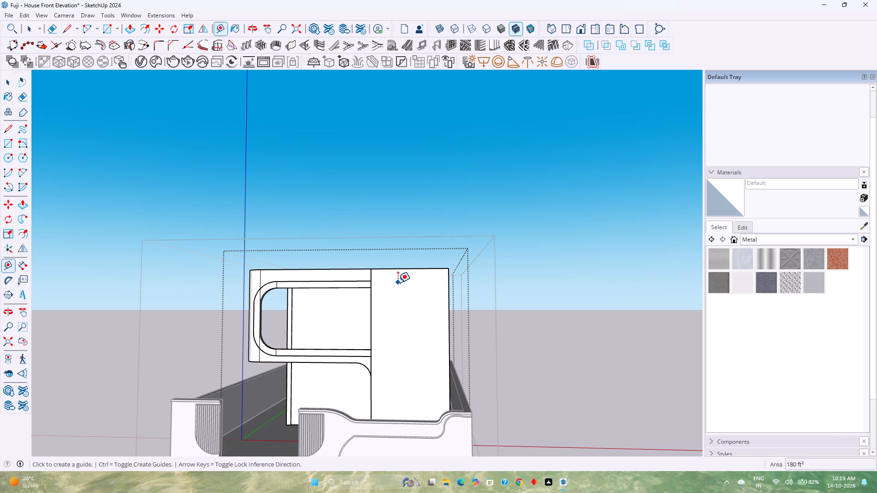
click(450, 336)
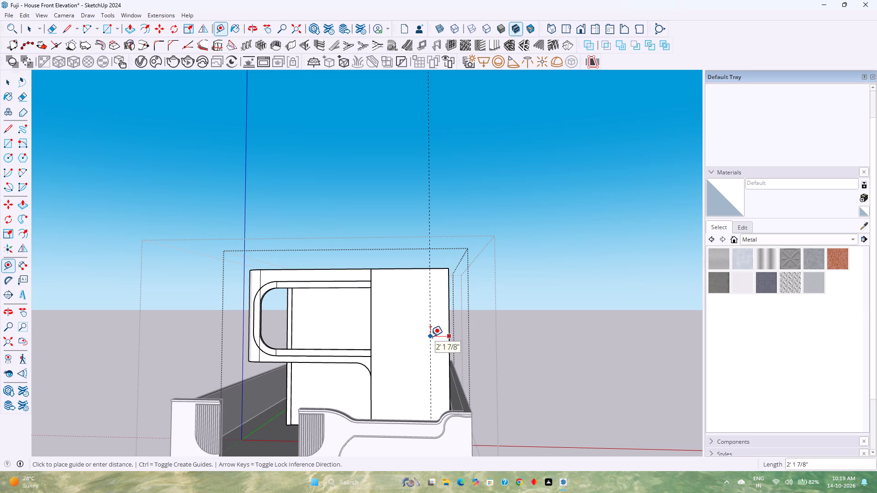
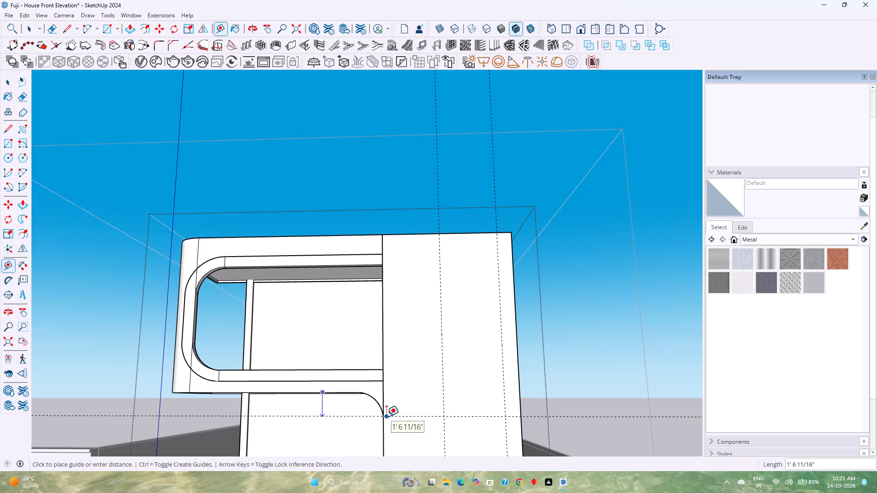
Place a horizontal guide line 2' below the underside of the frame, running across the plain front wall.
key(2)
key(apostrophe)
key(Return)
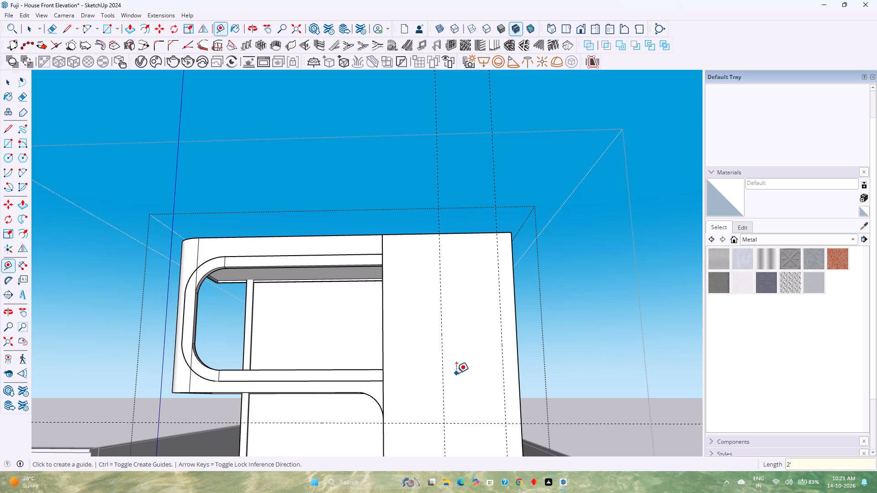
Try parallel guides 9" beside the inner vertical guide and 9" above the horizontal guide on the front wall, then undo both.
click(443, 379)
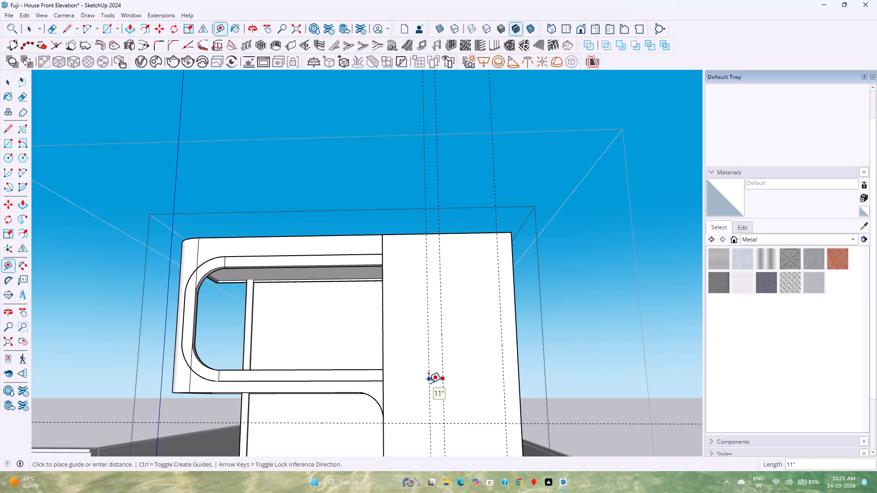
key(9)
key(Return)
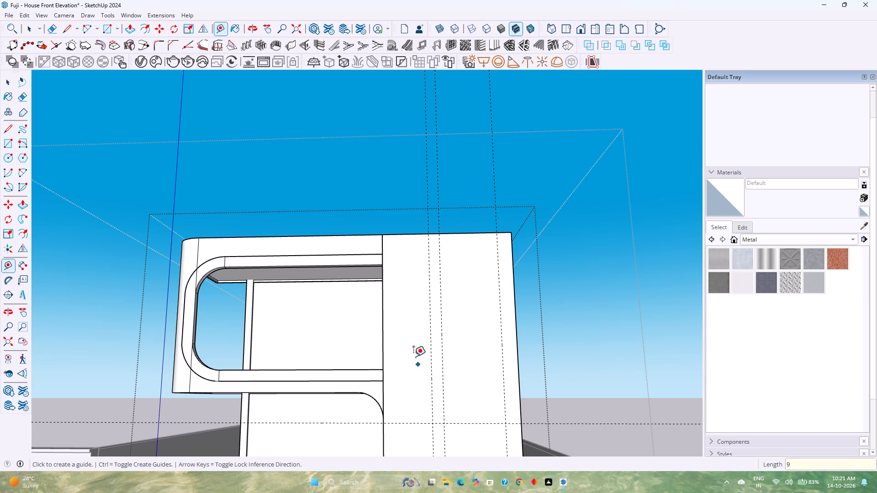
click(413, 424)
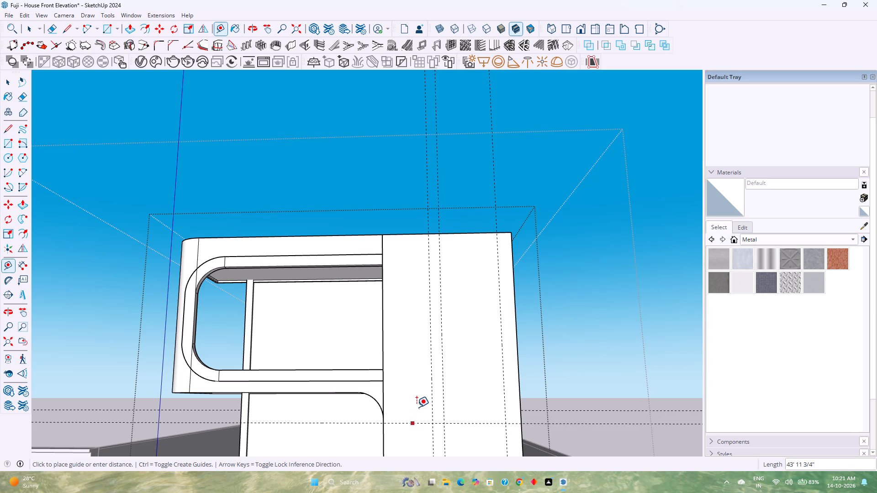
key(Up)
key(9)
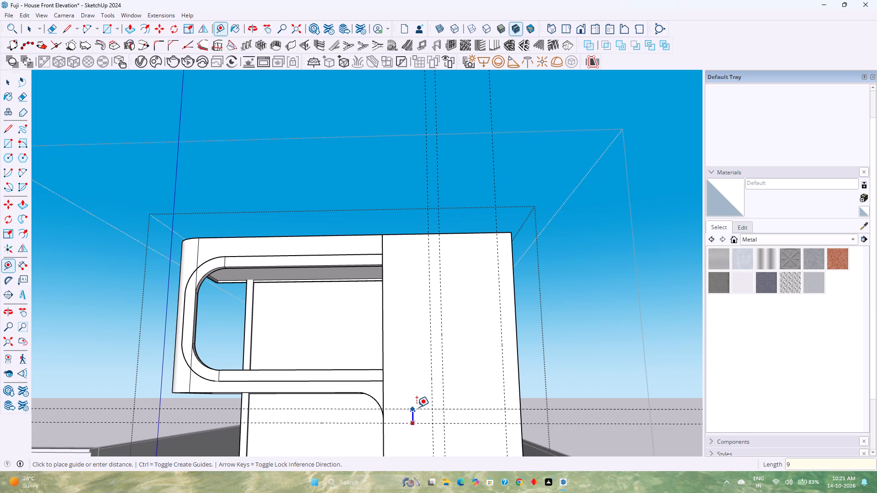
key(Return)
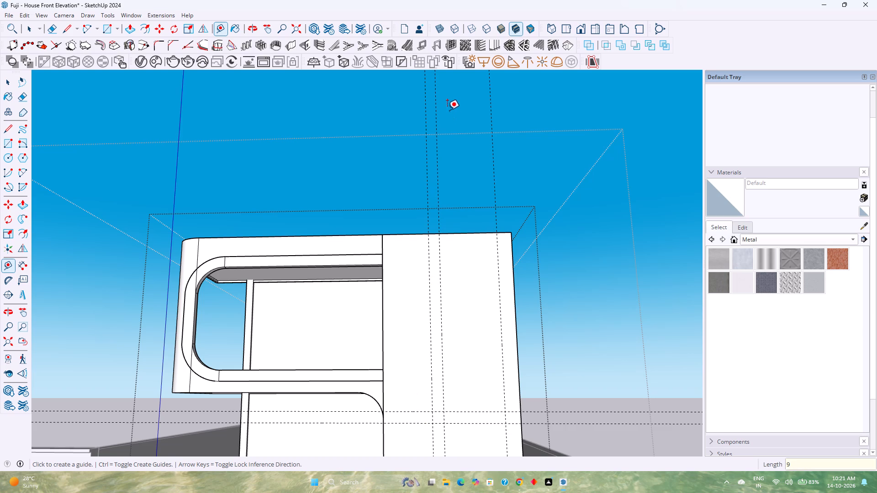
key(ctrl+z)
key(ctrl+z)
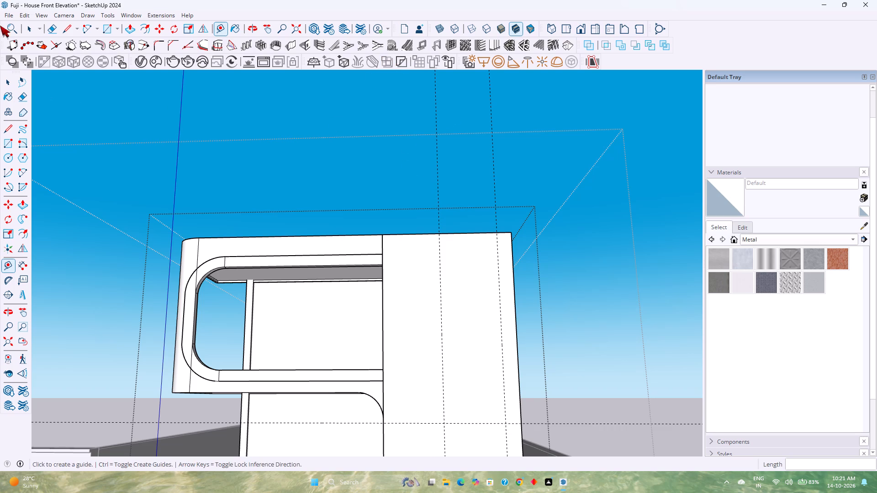
Draw a 4' by 12' 11" rectangle on the front wall, from its top corner beside the frame to the guides' intersection.
click(106, 26)
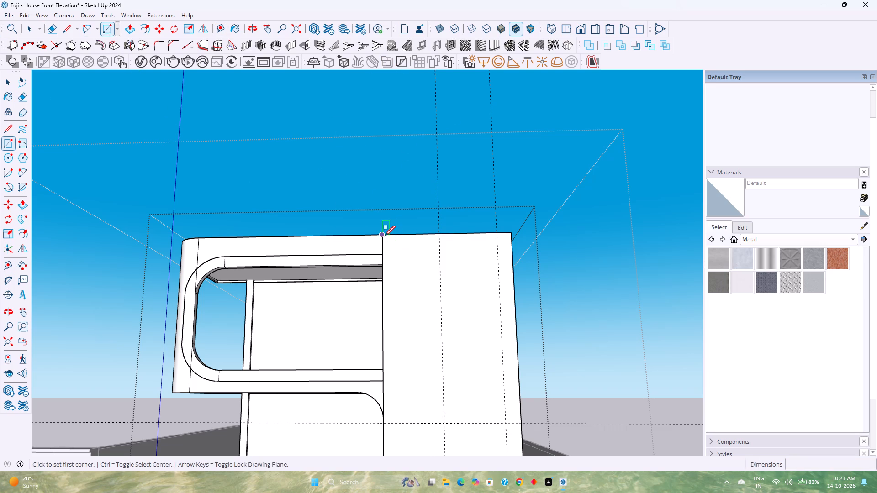
click(385, 236)
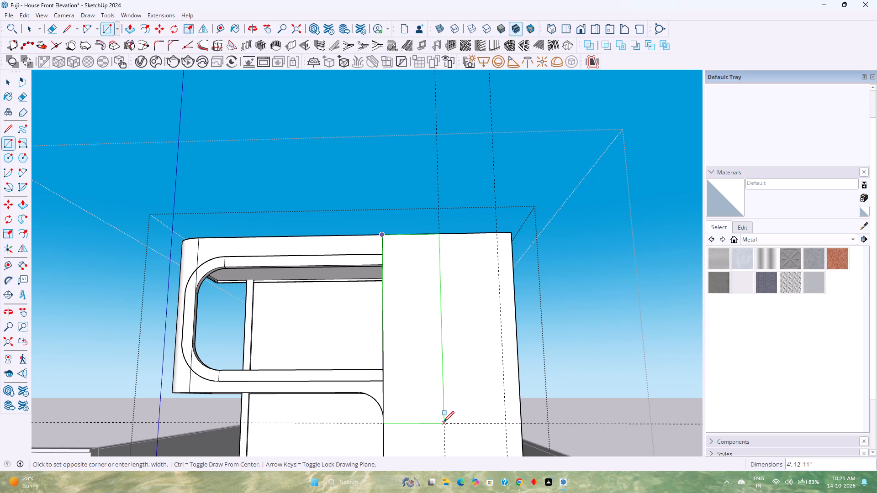
click(443, 422)
key(space)
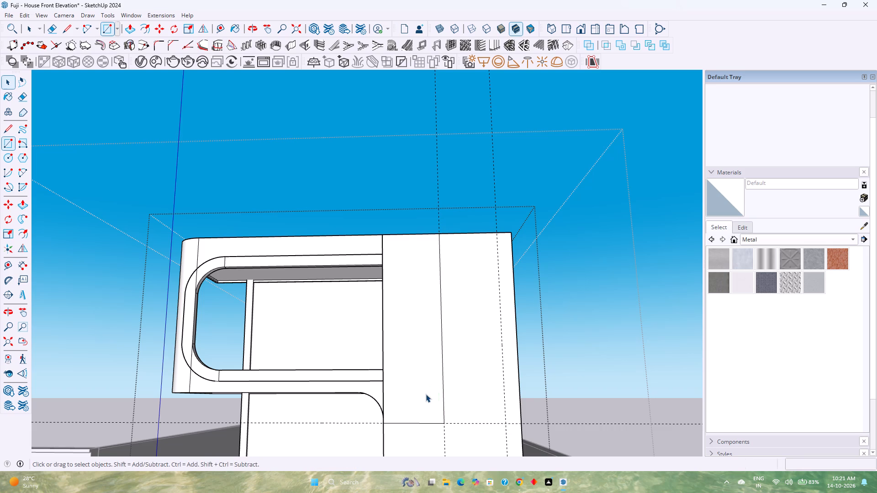
Copy the rectangle's face and edges straight up, clear of the front wall's top edge.
double_click(426, 394)
key(m)
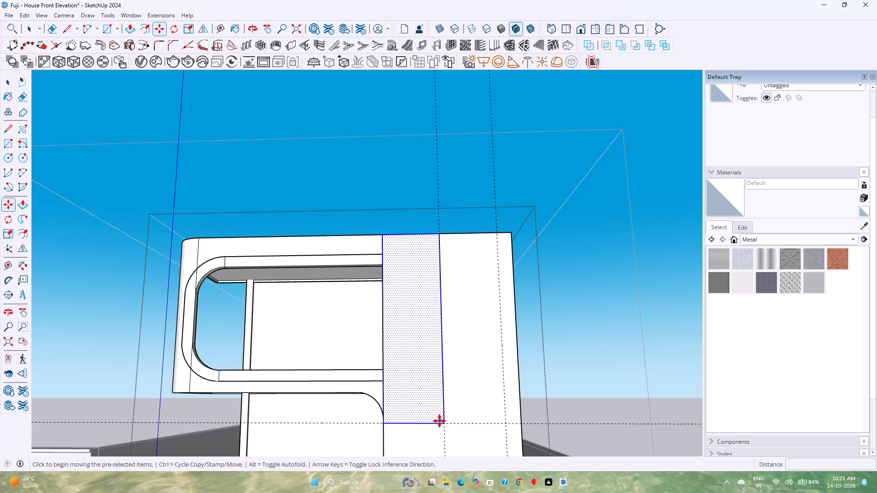
click(444, 423)
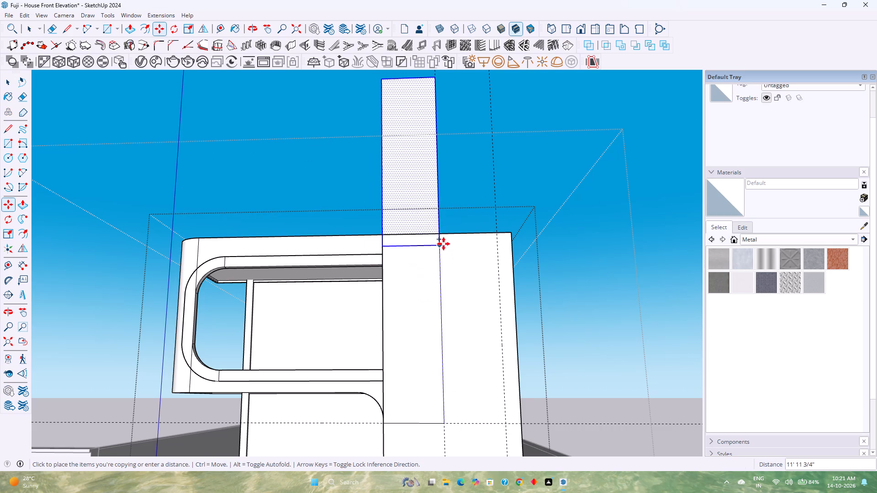
click(440, 195)
key(space)
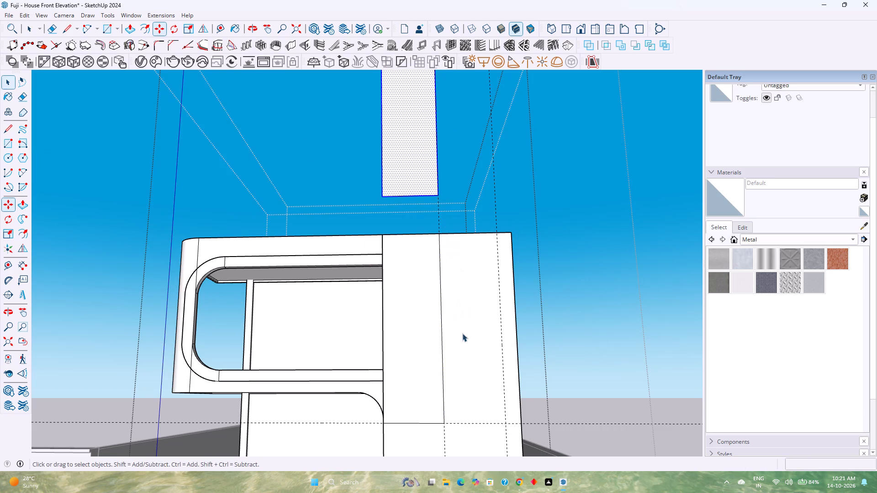
Delete the original rectangle's vertical and bottom edges from the front wall.
click(442, 341)
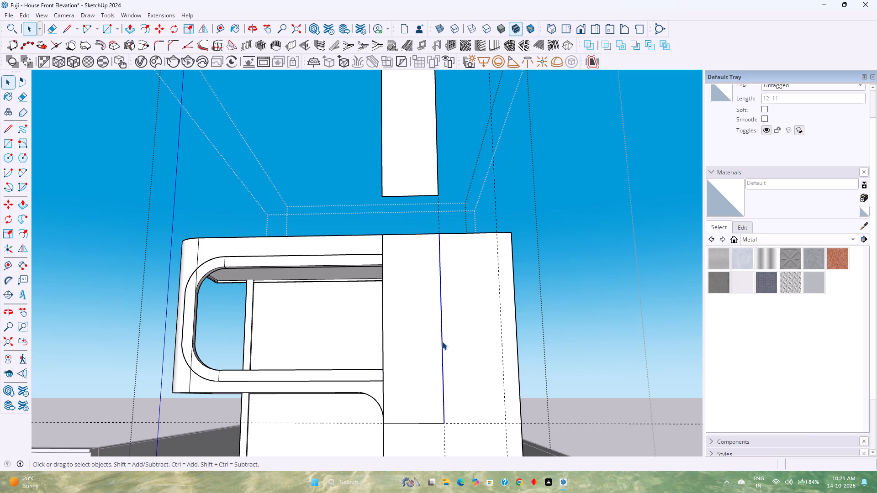
key(Delete)
click(428, 423)
key(Delete)
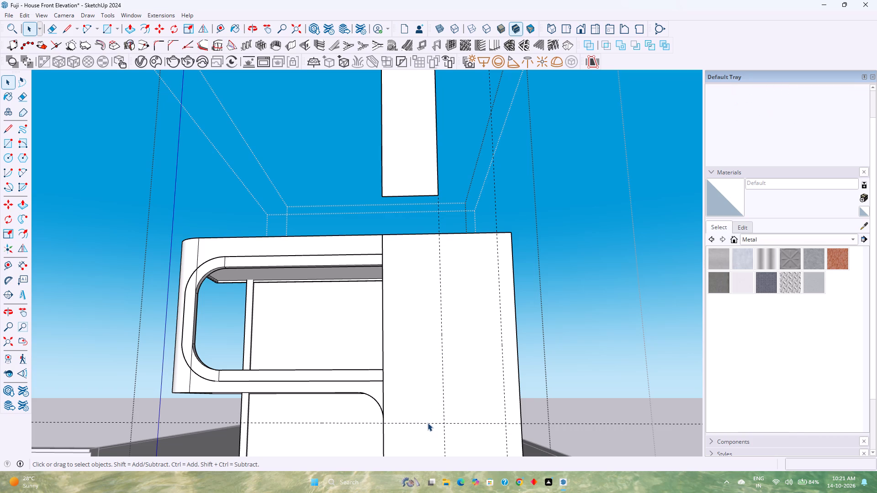
click(477, 231)
click(476, 234)
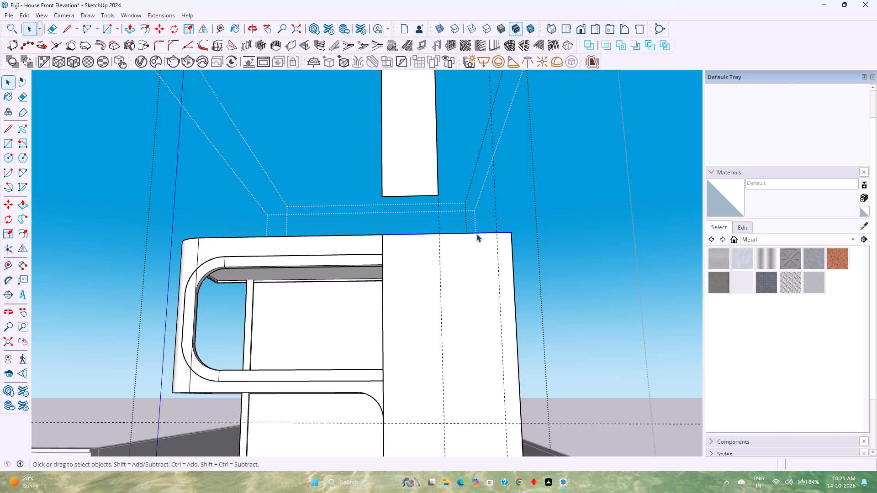
Group the copied rectangle above the wall.
middle_drag(455, 228, 433, 314)
double_click(411, 173)
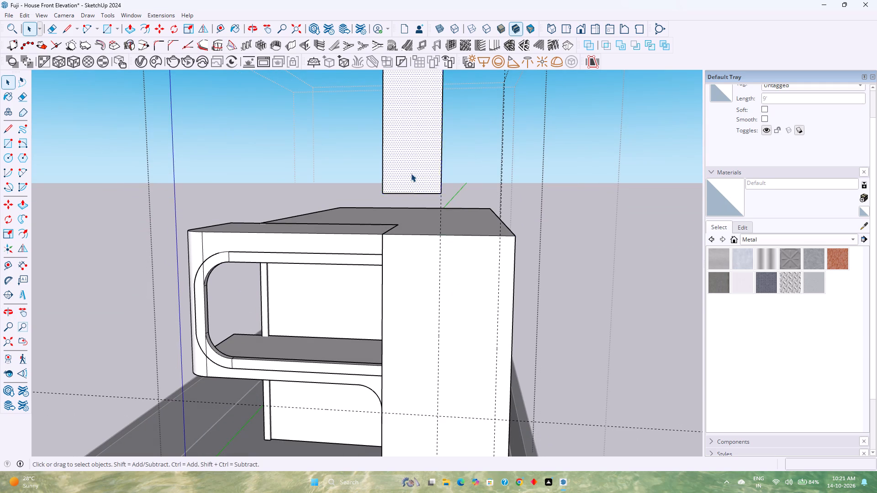
right_click(411, 173)
click(449, 259)
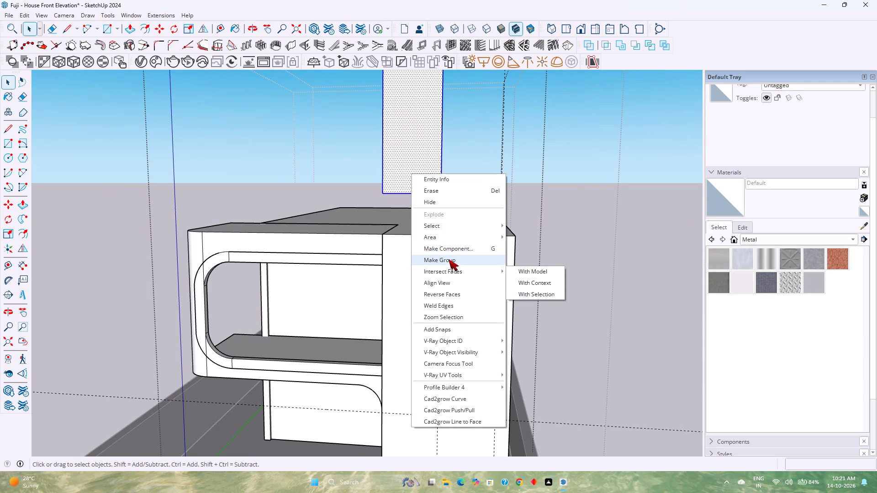
Move the grouped rectangle by its bottom outer corner onto the guides' intersection on the front wall.
key(m)
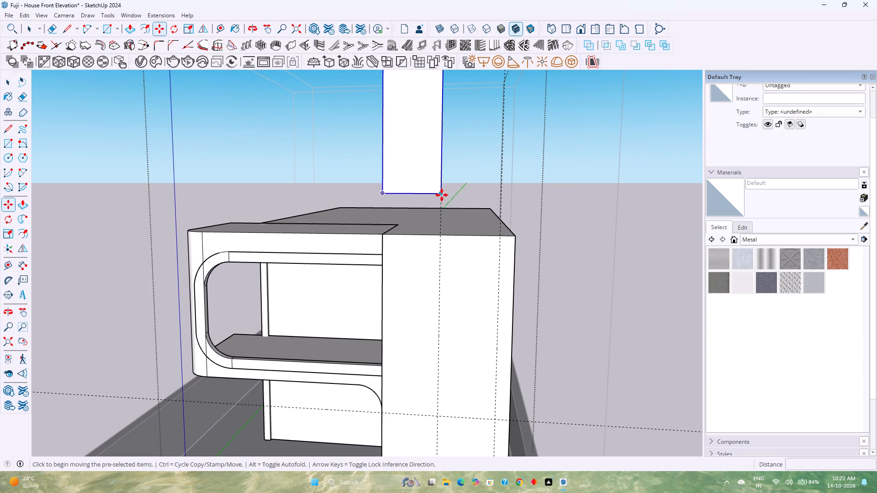
click(442, 195)
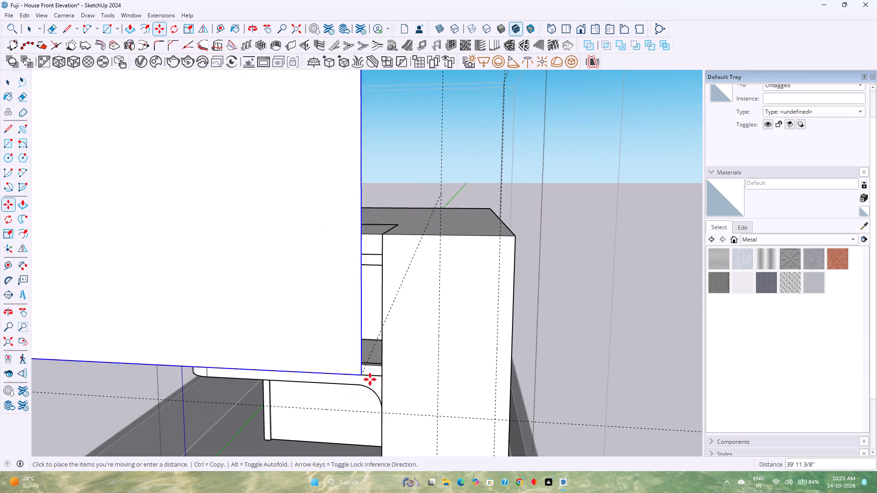
click(437, 419)
key(space)
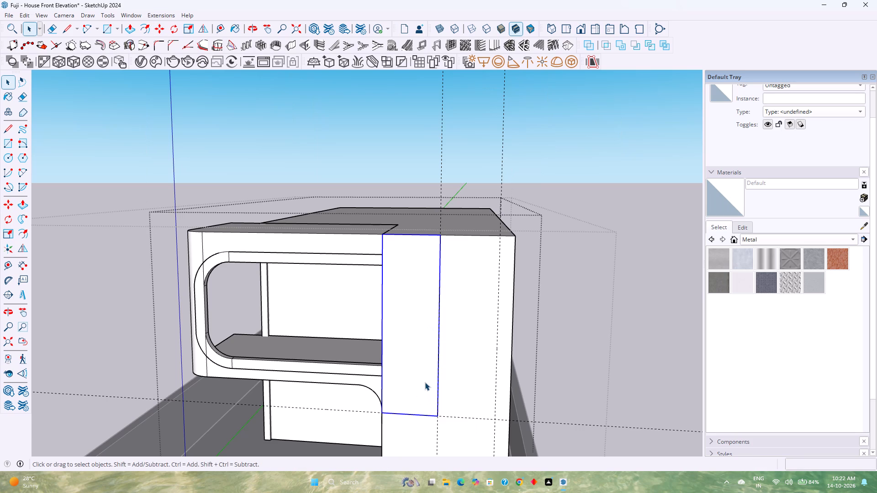
Pull the grouped rectangle's face outward 4" to form a raised panel on the front wall.
double_click(425, 382)
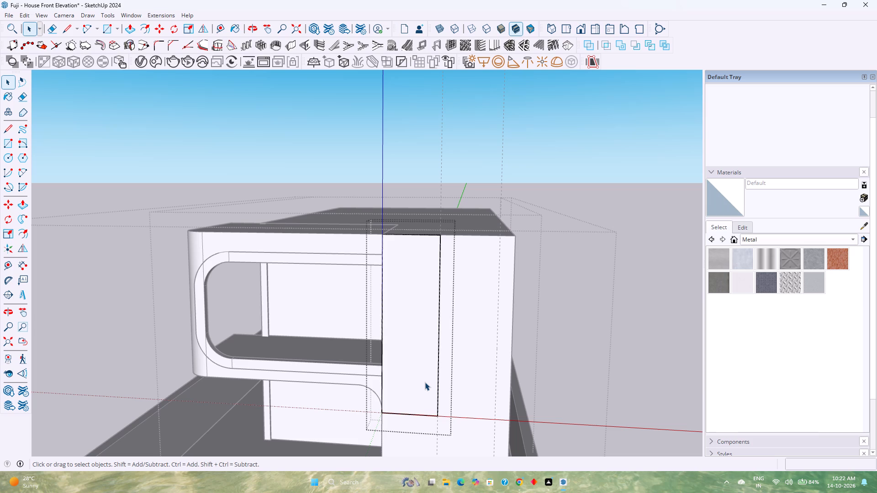
key(p)
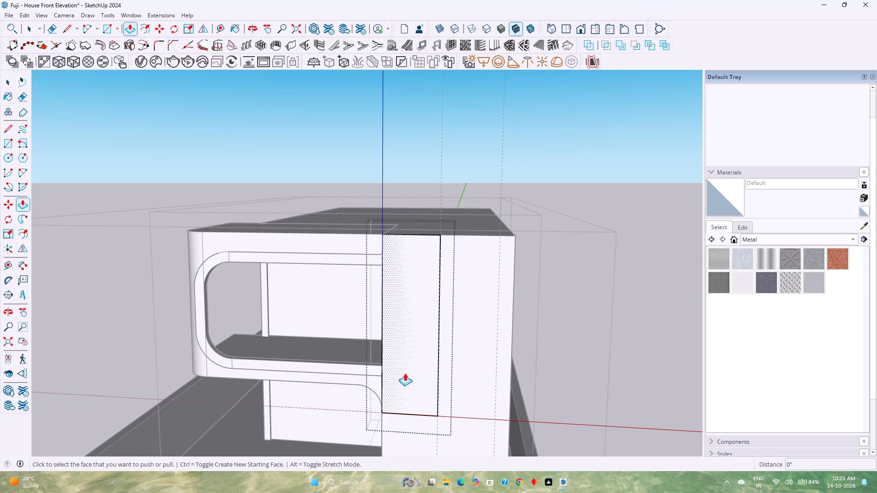
click(405, 373)
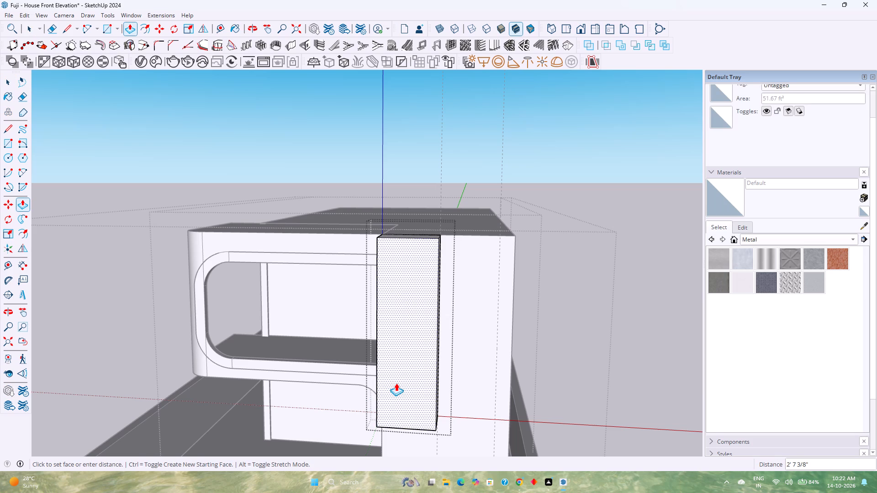
key(4)
key(Return)
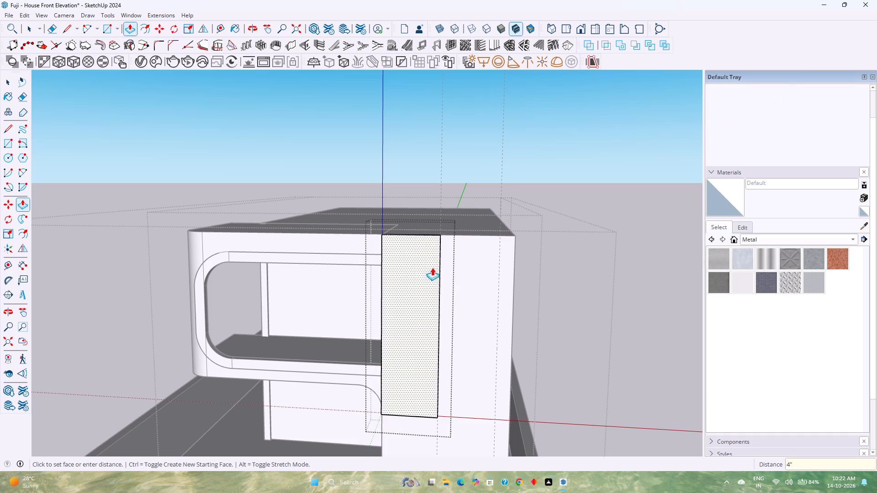
middle_drag(432, 267, 491, 345)
key(space)
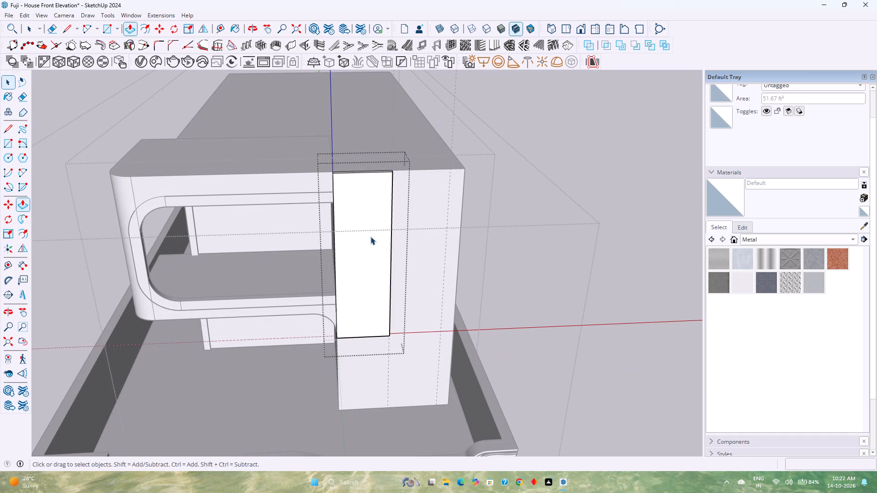
key(Escape)
Examine the raised panel and the upper frame's roof slab from above and from the side.
scroll(370, 236, down, 1)
shift+middle_drag(370, 236, 410, 296)
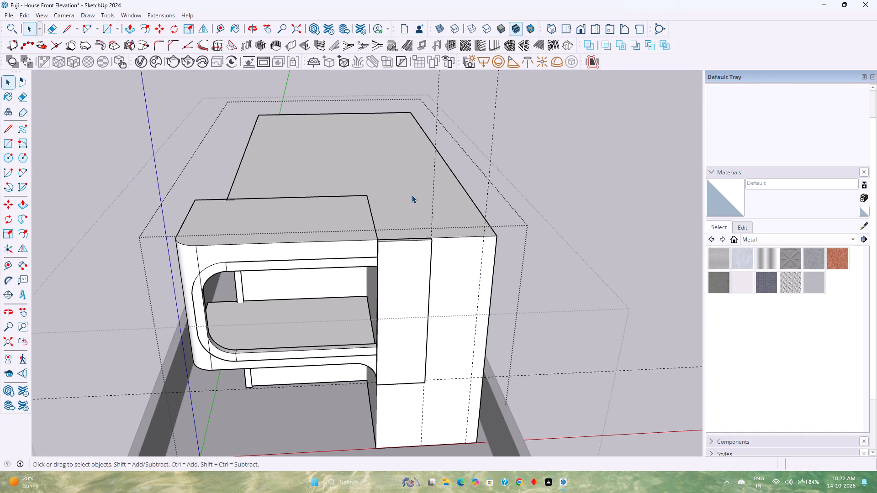
scroll(261, 202, up, 4)
middle_drag(255, 205, 552, 250)
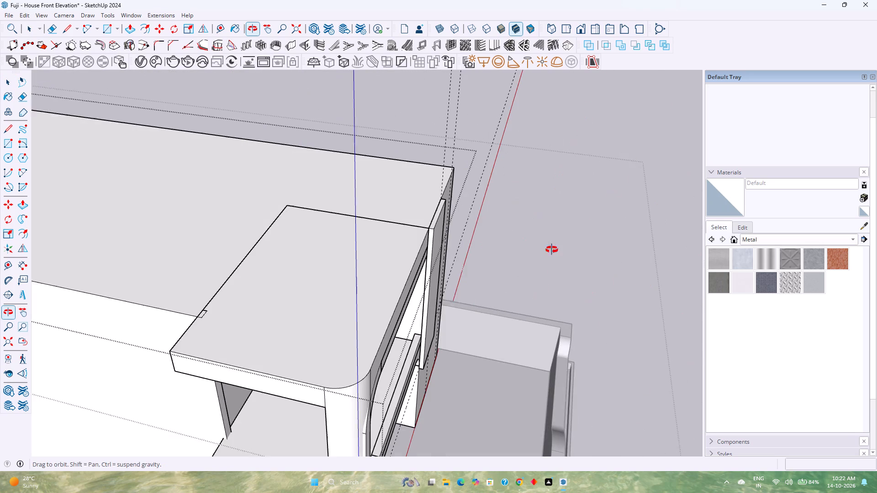
middle_drag(552, 250, 553, 249)
middle_drag(258, 303, 255, 239)
middle_click(255, 239)
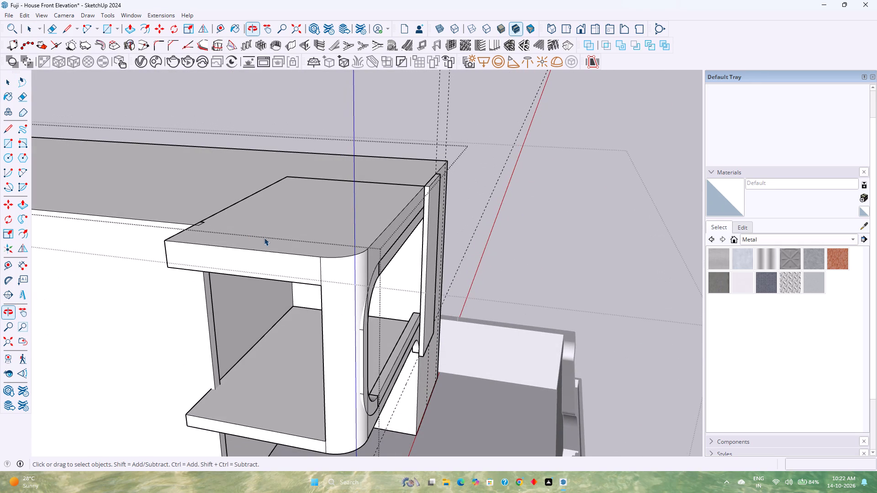
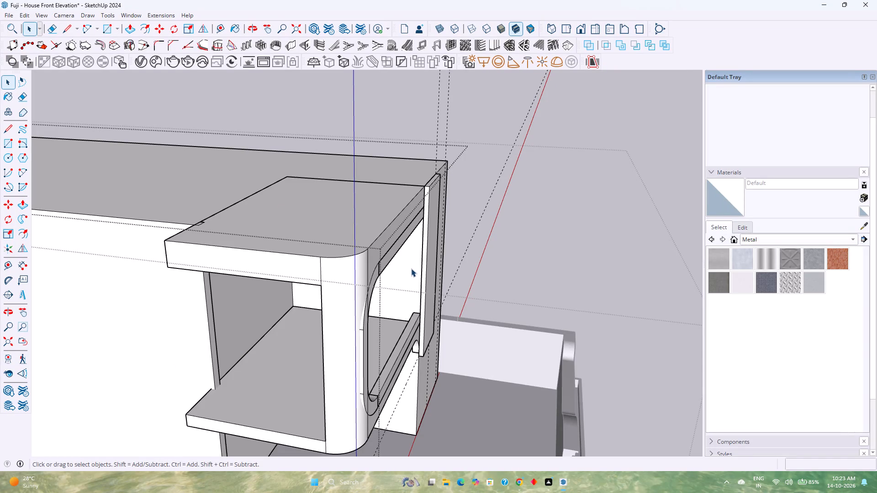
Draw a 9' line across the main roof from the upper frame slab's back corner to the opposite roof edge.
scroll(411, 268, down, 2)
middle_drag(411, 268, 282, 297)
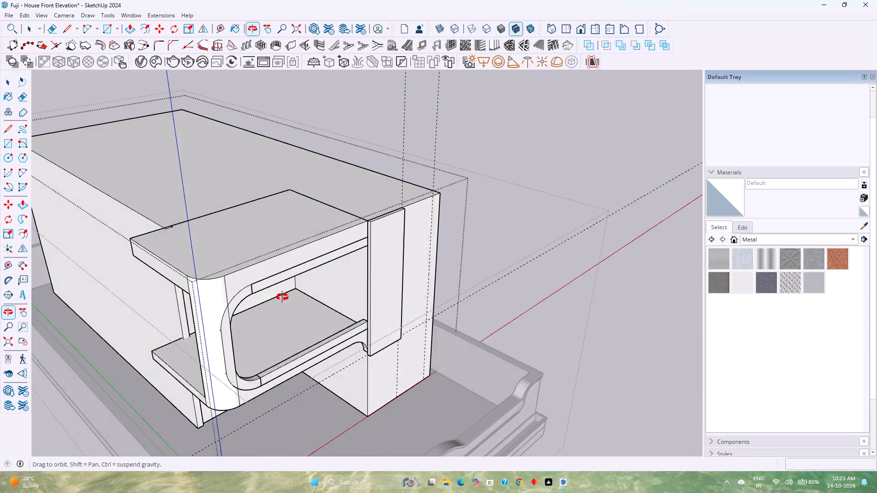
middle_drag(282, 297, 272, 298)
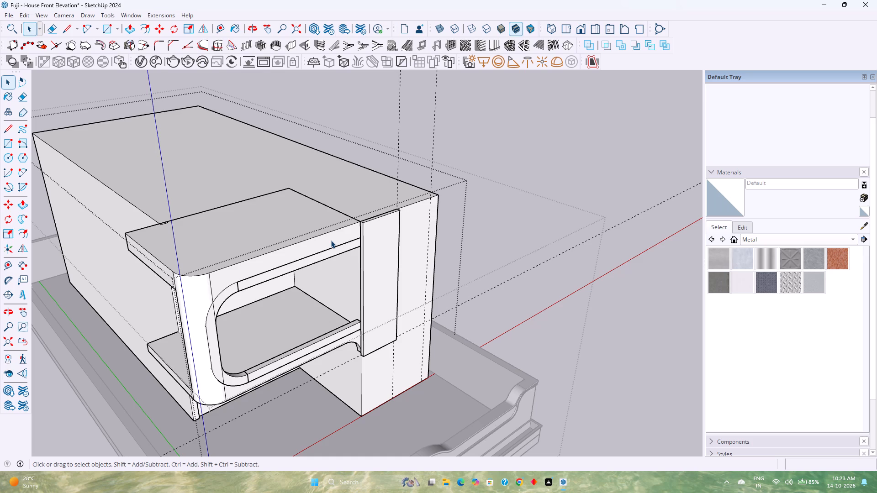
key(space)
click(357, 199)
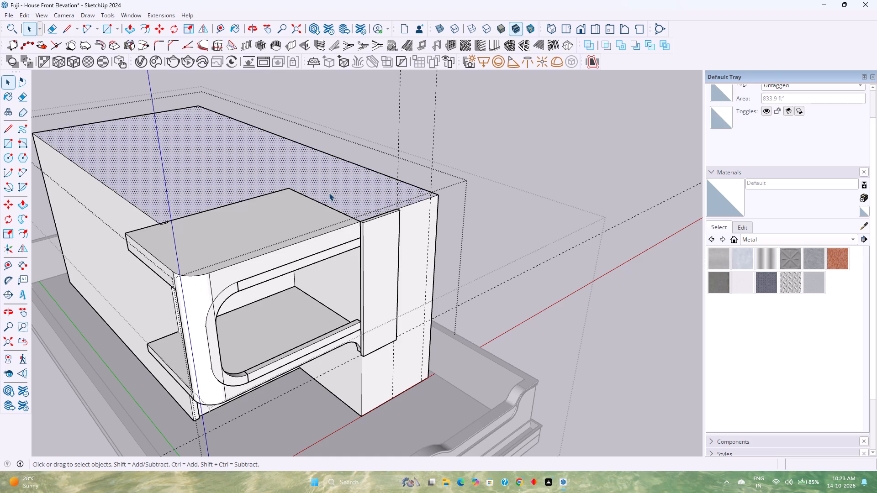
scroll(332, 194, up, 1)
middle_drag(332, 194, 386, 323)
scroll(343, 284, up, 2)
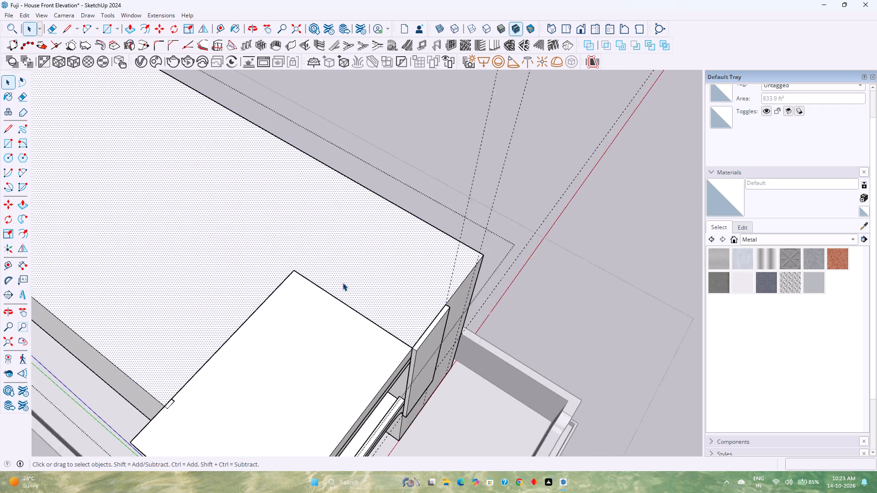
scroll(343, 283, up, 1)
click(71, 28)
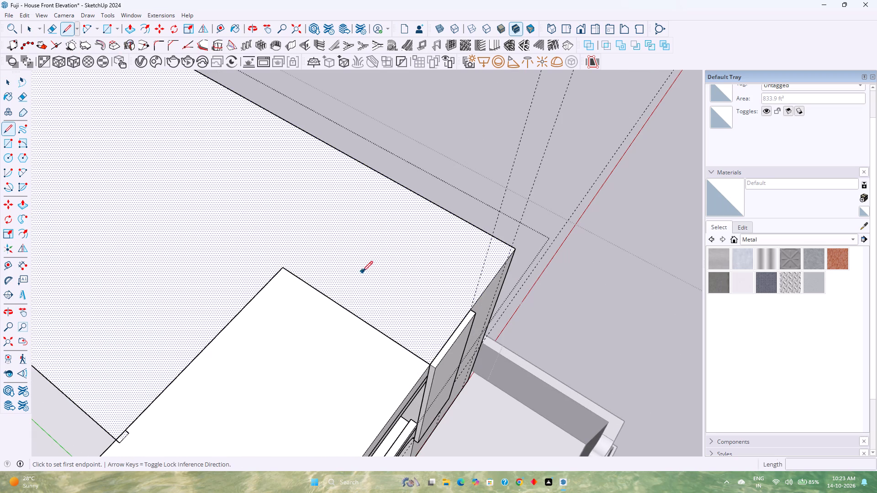
click(283, 265)
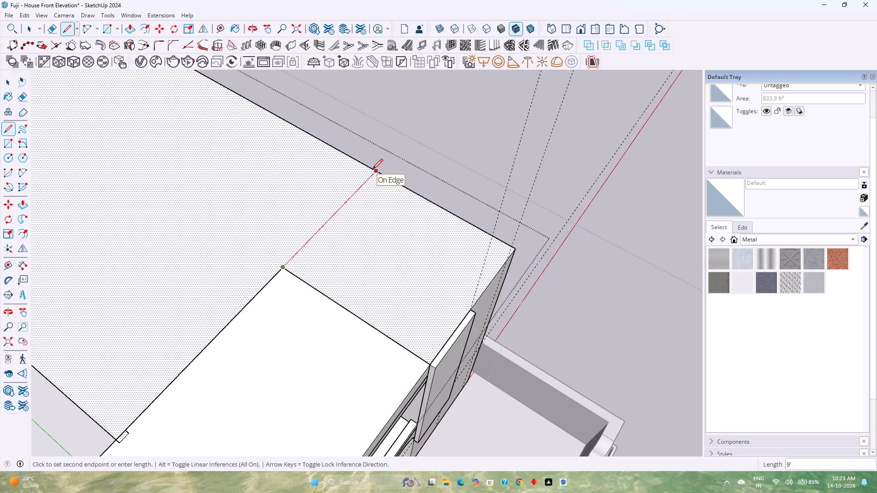
click(377, 171)
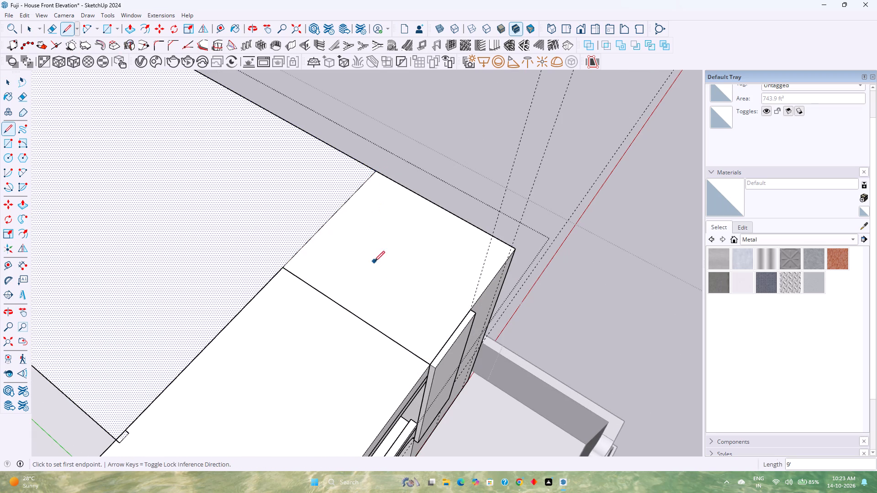
Pull the separated front corner section of the roof up 7' to form a tower block.
key(p)
key(Escape)
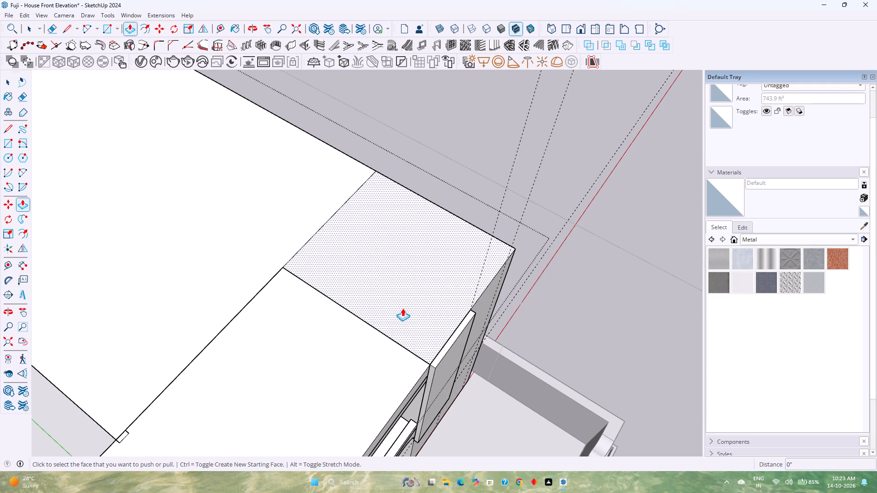
click(404, 315)
scroll(396, 245, down, 4)
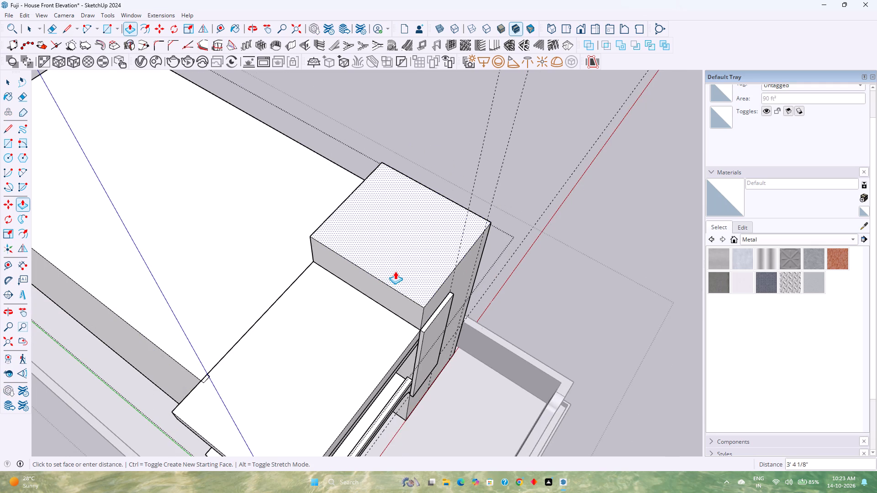
middle_drag(395, 271, 311, 188)
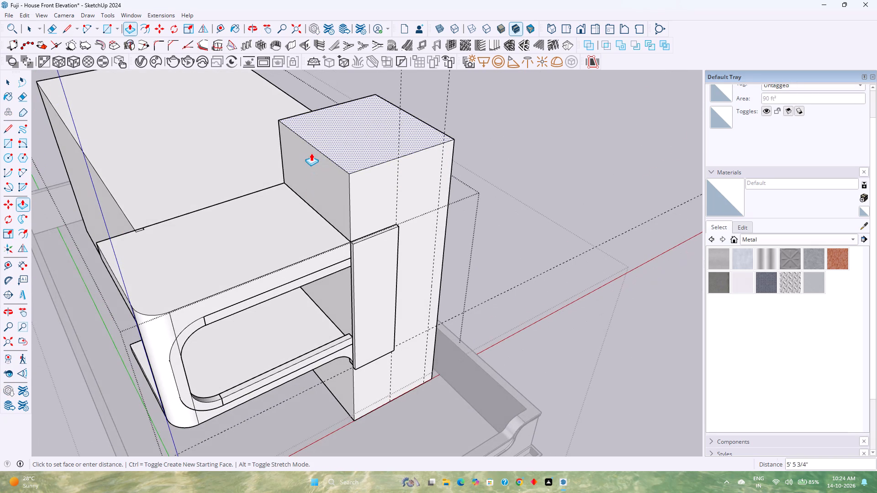
text(7')
key(Return)
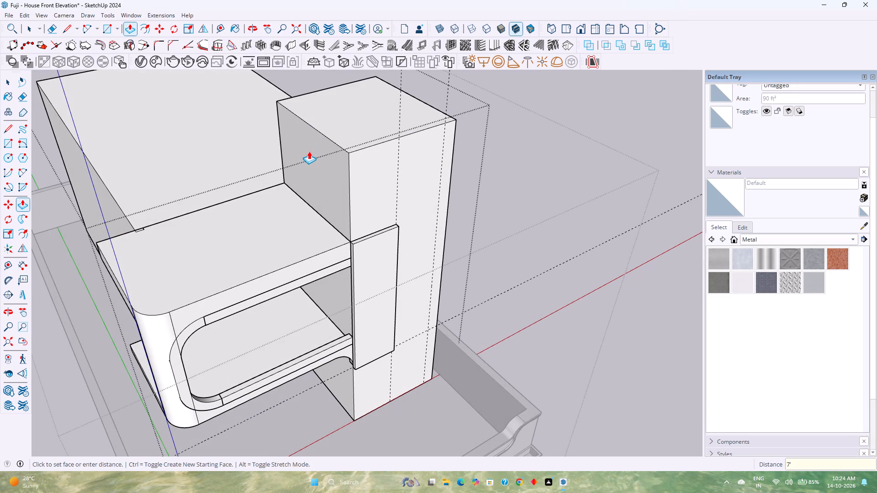
Extend the tower block's rear face 2' backward over the main roof.
scroll(309, 151, down, 1)
middle_drag(309, 151, 472, 231)
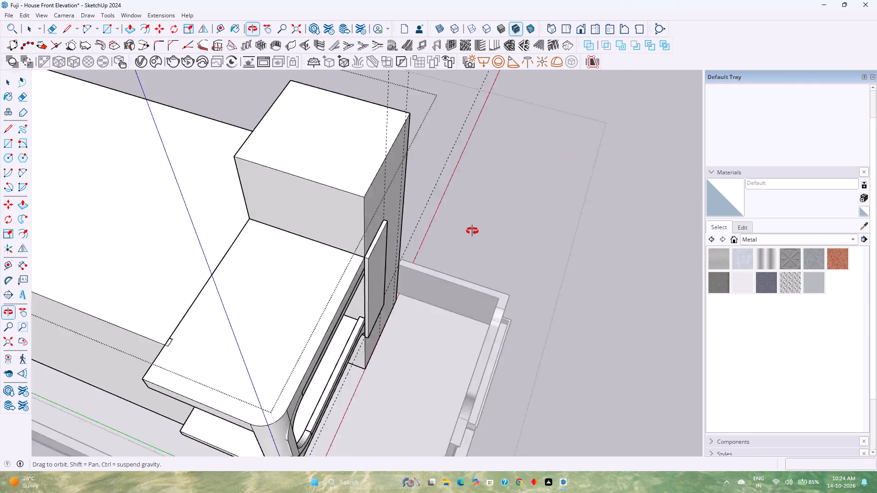
middle_drag(472, 231, 617, 224)
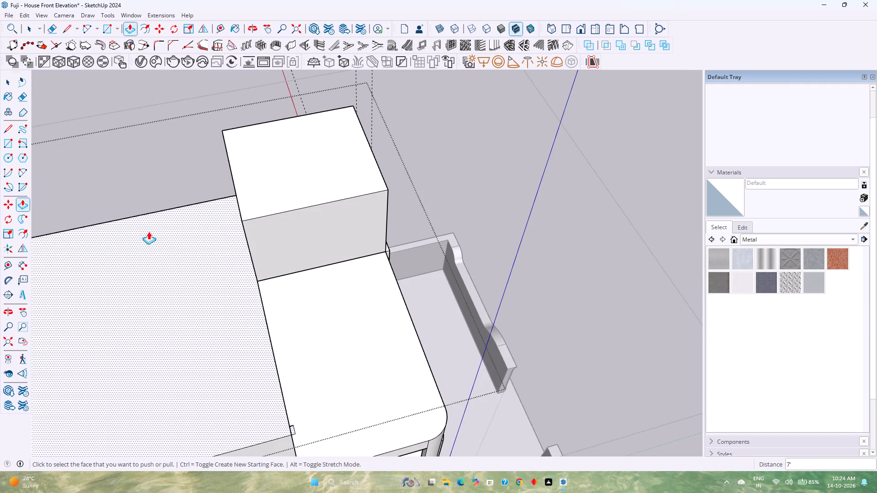
middle_drag(148, 231, 273, 209)
click(335, 204)
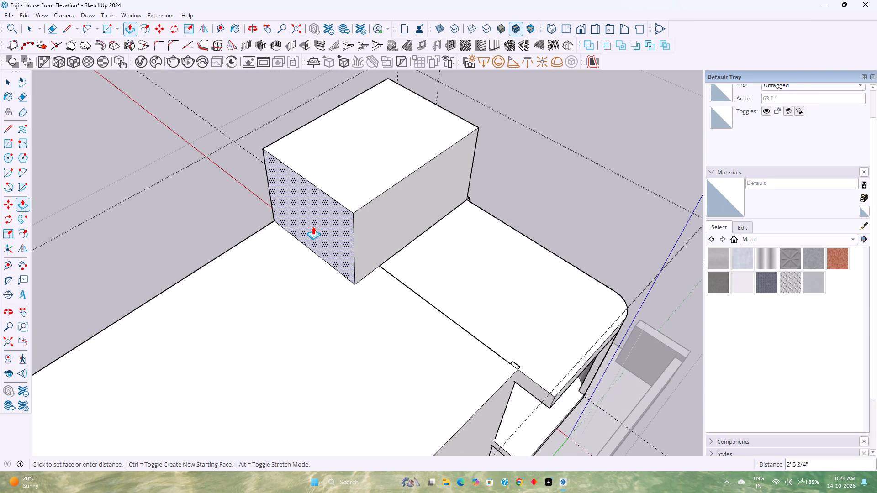
text(2')
key(Return)
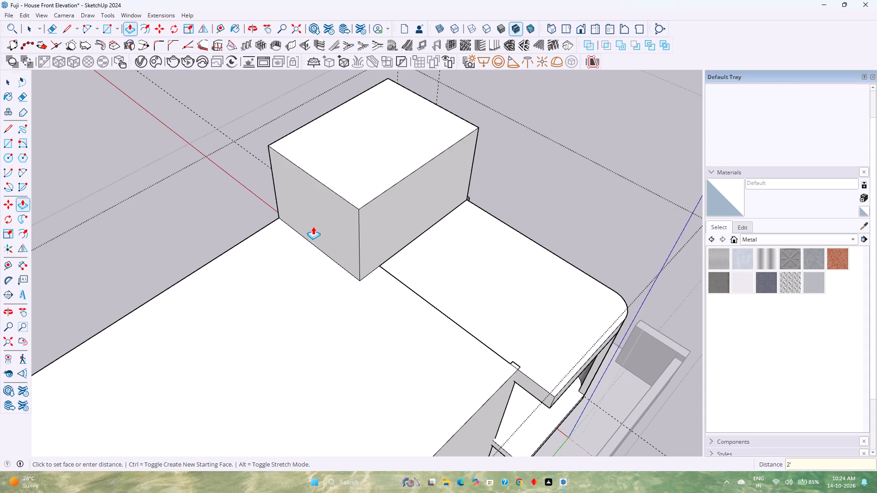
key(space)
Examine the raised tower block, the front panel and the upper frame from the front, at an angle and from above.
click(577, 29)
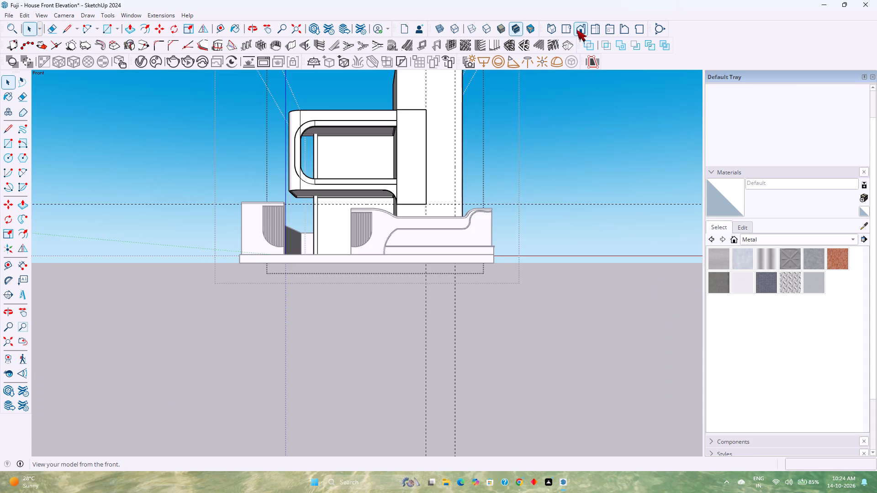
scroll(451, 179, down, 2)
shift+middle_drag(420, 179, 432, 270)
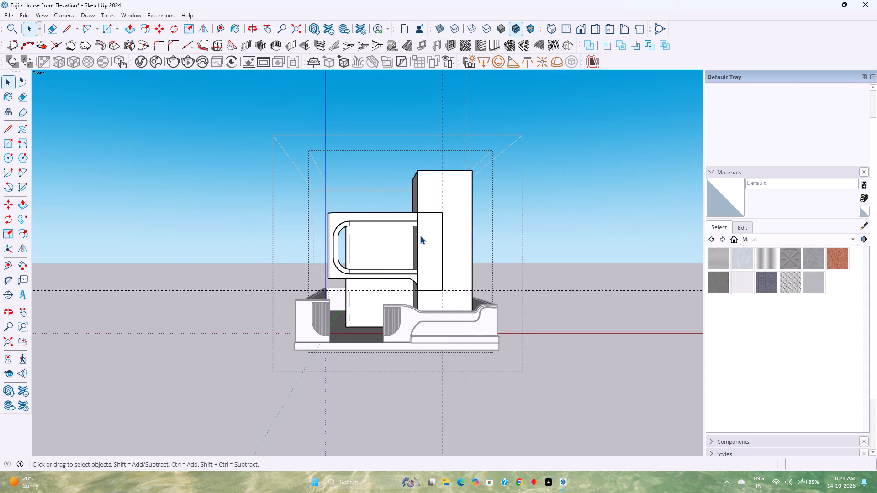
middle_drag(425, 221, 436, 244)
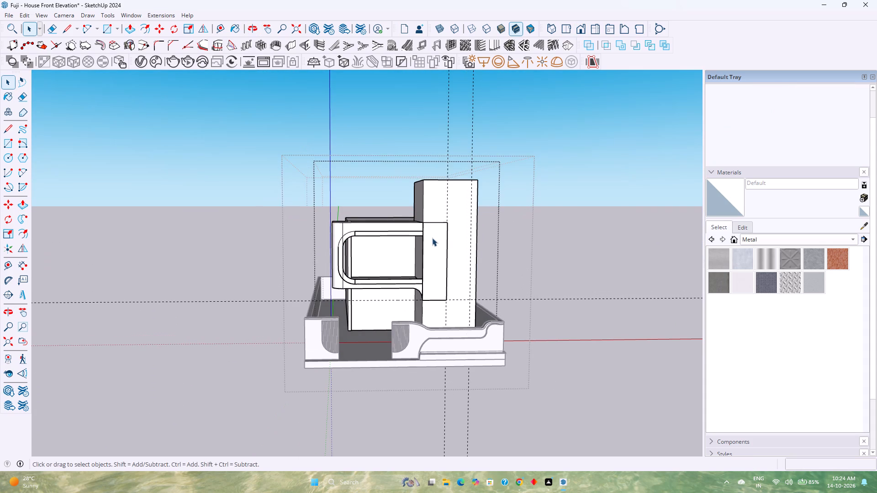
scroll(430, 234, down, 1)
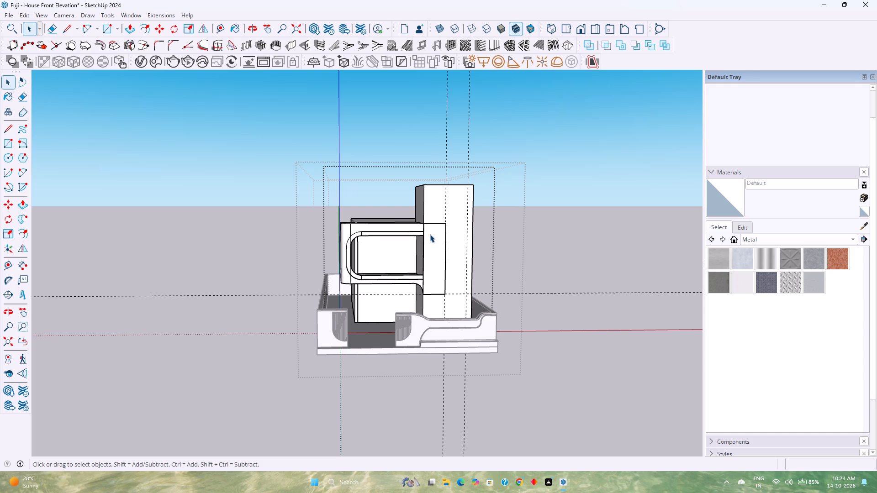
middle_drag(386, 250, 508, 240)
middle_drag(501, 248, 491, 256)
middle_drag(490, 257, 472, 275)
middle_drag(474, 294, 486, 315)
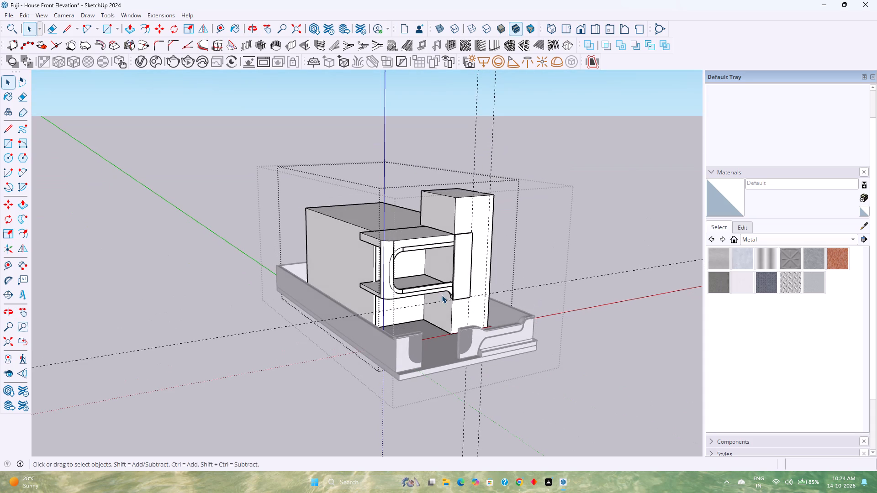
scroll(421, 268, up, 1)
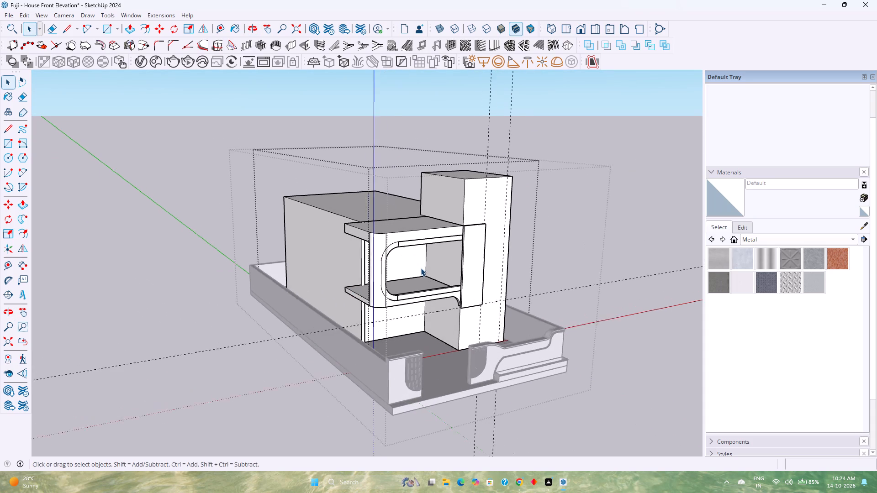
scroll(421, 268, up, 2)
middle_drag(449, 263, 317, 246)
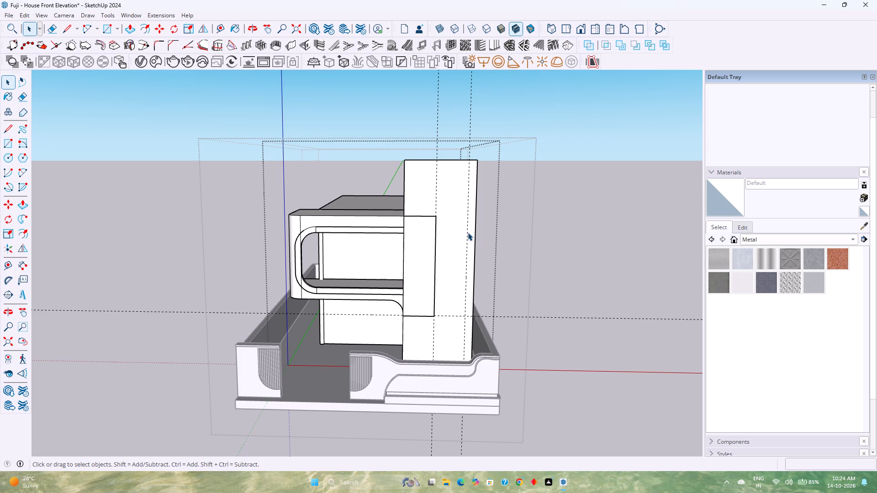
middle_drag(431, 242, 435, 275)
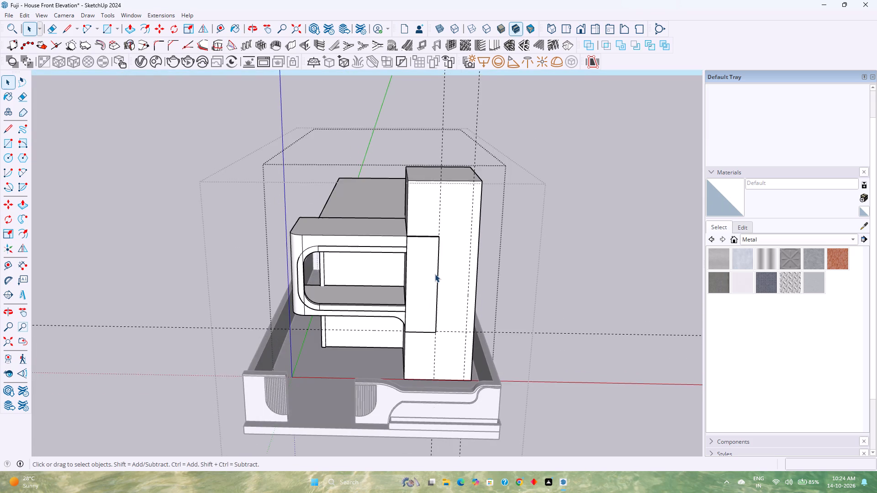
scroll(435, 274, up, 6)
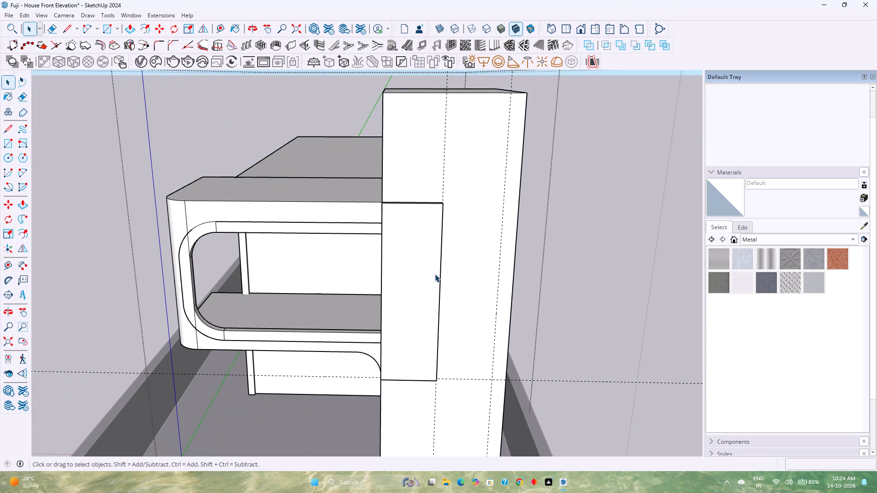
scroll(426, 226, up, 1)
middle_drag(425, 226, 431, 260)
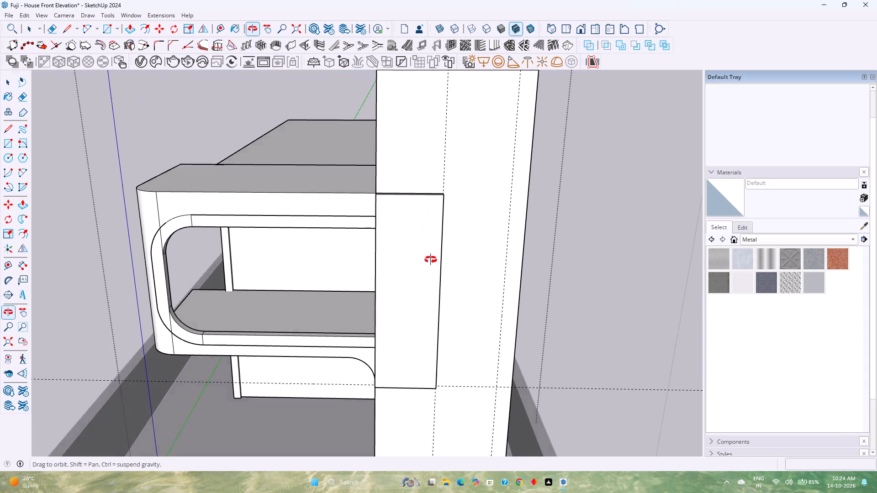
middle_drag(431, 260, 436, 312)
shift+middle_drag(412, 278, 412, 315)
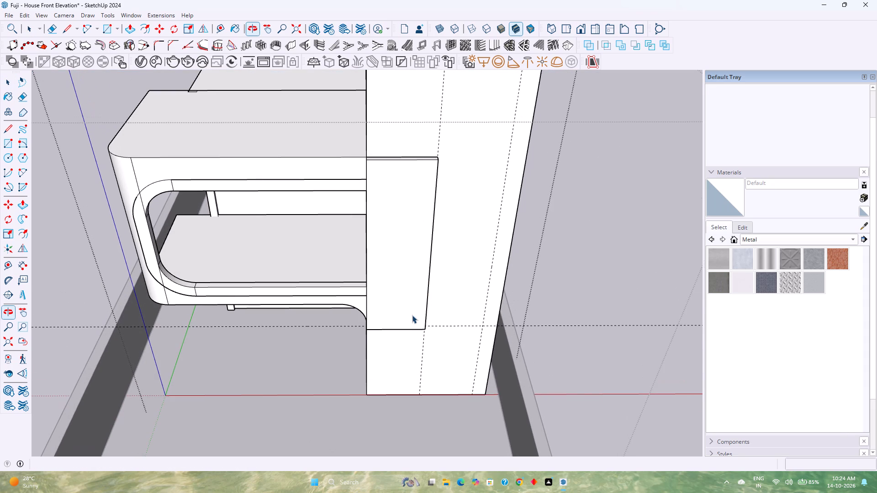
shift+middle_drag(428, 300, 370, 390)
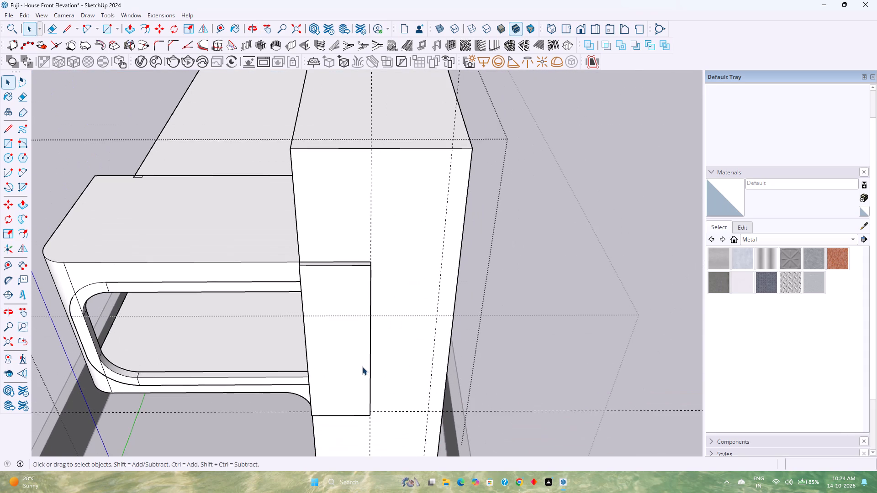
shift+middle_drag(362, 367, 368, 409)
middle_drag(366, 409, 379, 311)
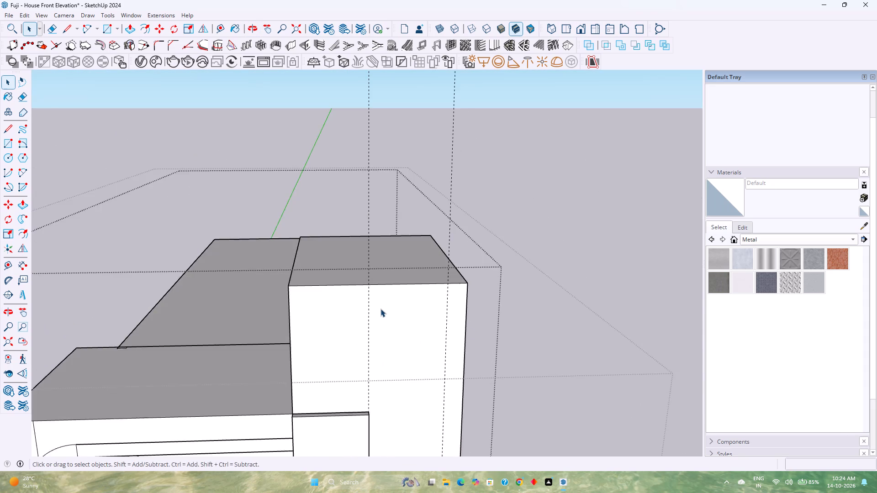
scroll(380, 309, down, 3)
shift+middle_drag(353, 343, 345, 309)
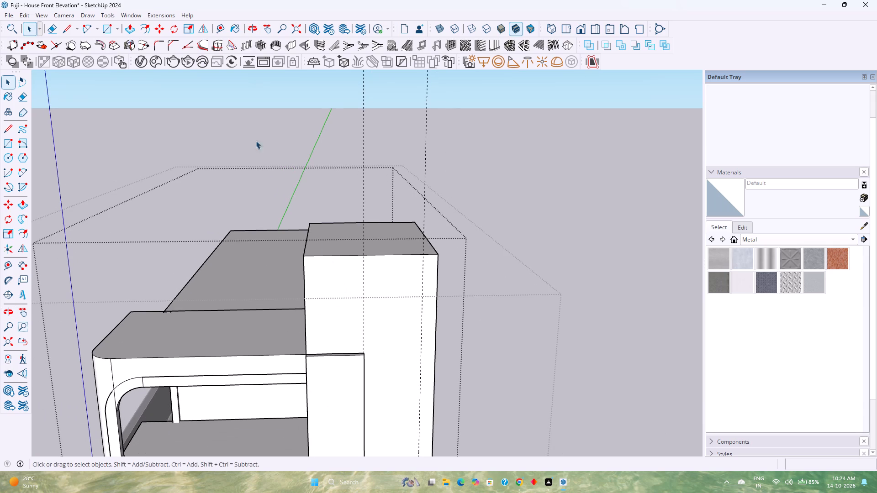
middle_drag(290, 277, 302, 207)
scroll(313, 206, down, 3)
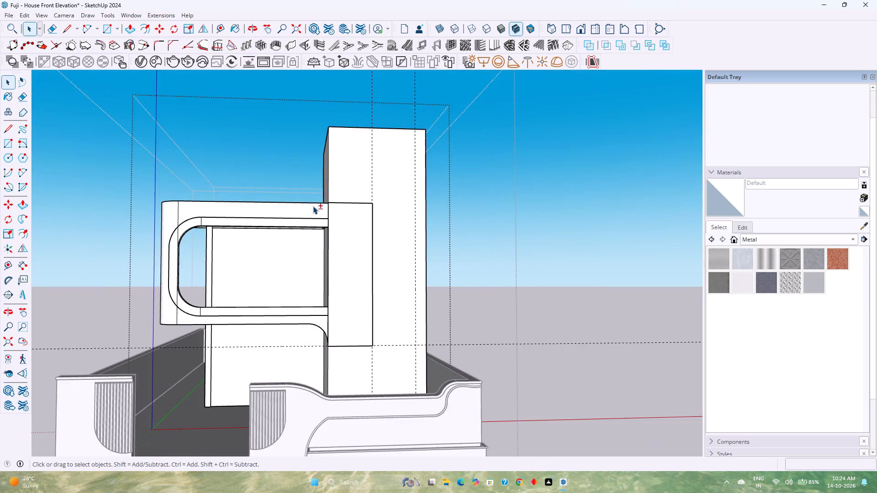
shift+middle_drag(313, 206, 291, 305)
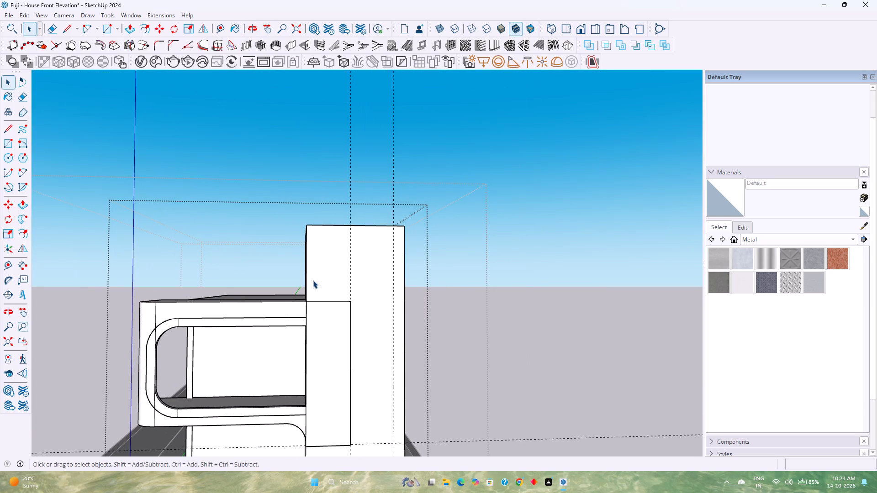
middle_drag(341, 269, 353, 304)
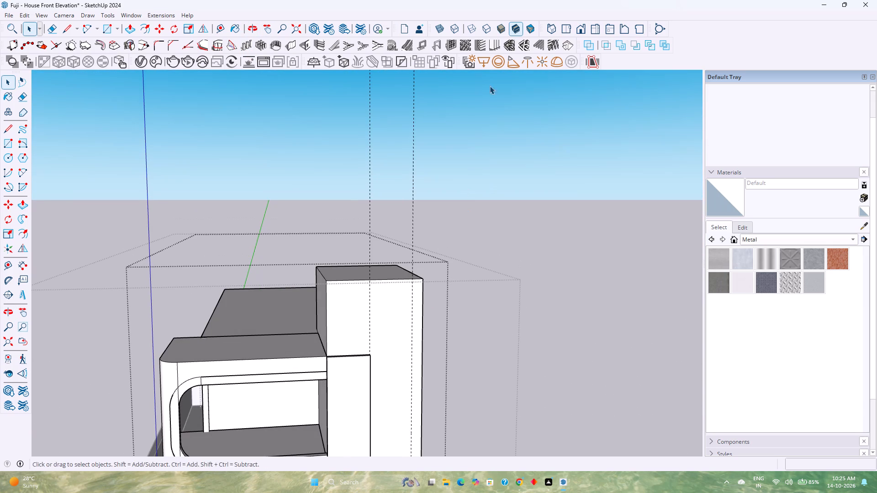
click(575, 27)
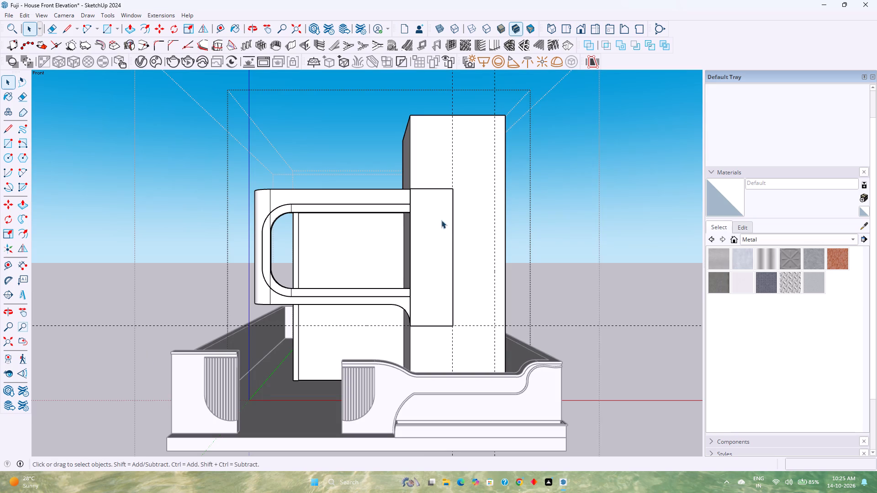
shift+middle_drag(460, 255, 423, 252)
middle_drag(406, 270, 405, 263)
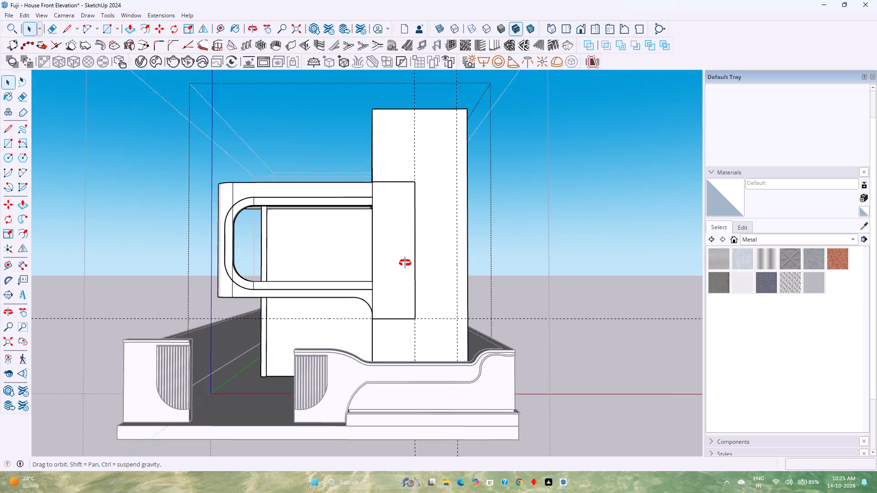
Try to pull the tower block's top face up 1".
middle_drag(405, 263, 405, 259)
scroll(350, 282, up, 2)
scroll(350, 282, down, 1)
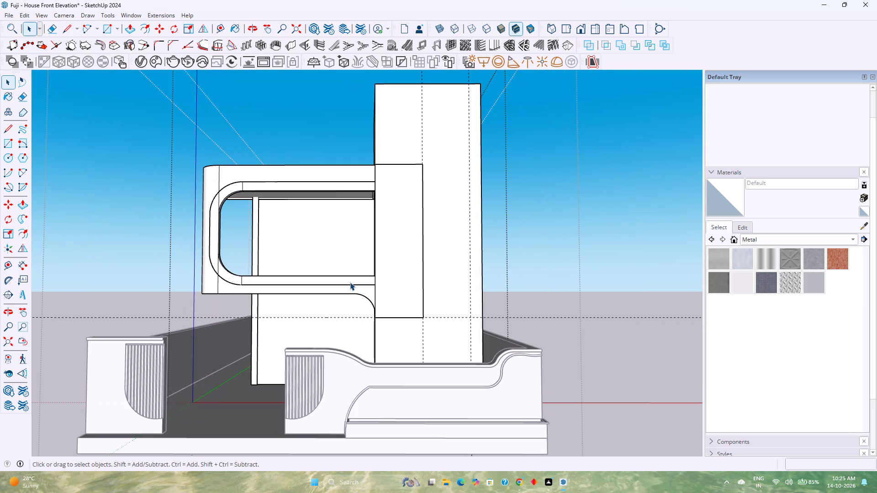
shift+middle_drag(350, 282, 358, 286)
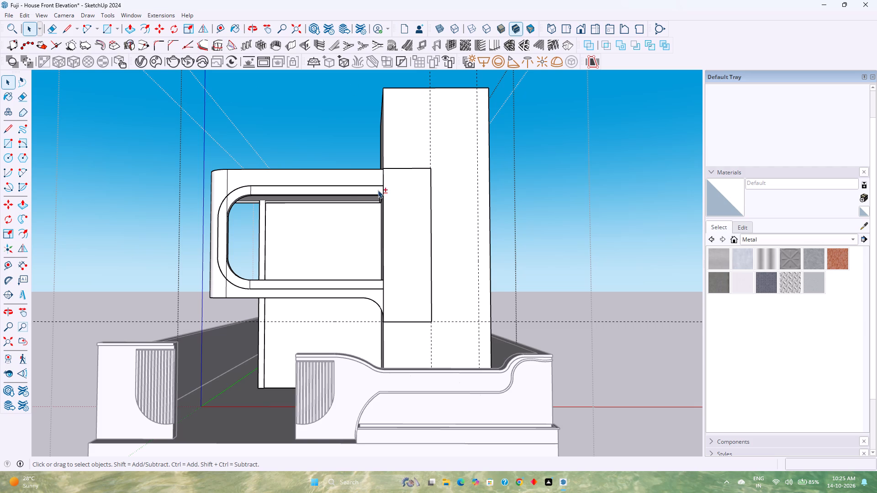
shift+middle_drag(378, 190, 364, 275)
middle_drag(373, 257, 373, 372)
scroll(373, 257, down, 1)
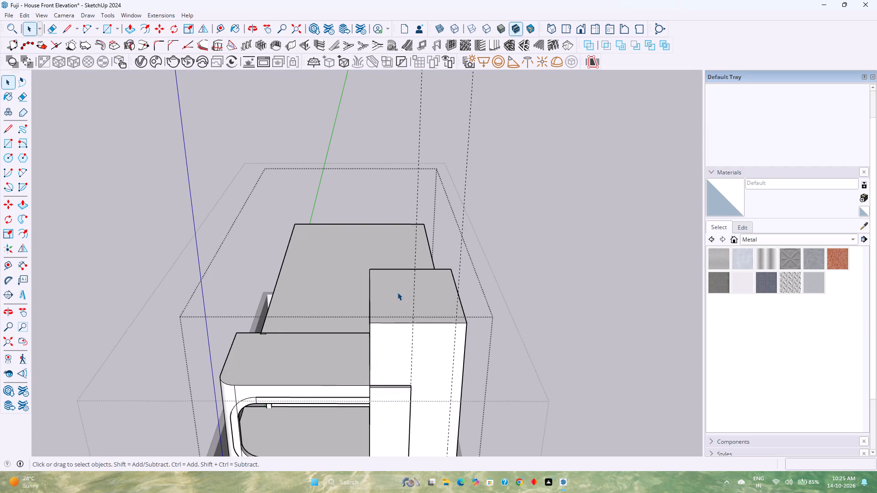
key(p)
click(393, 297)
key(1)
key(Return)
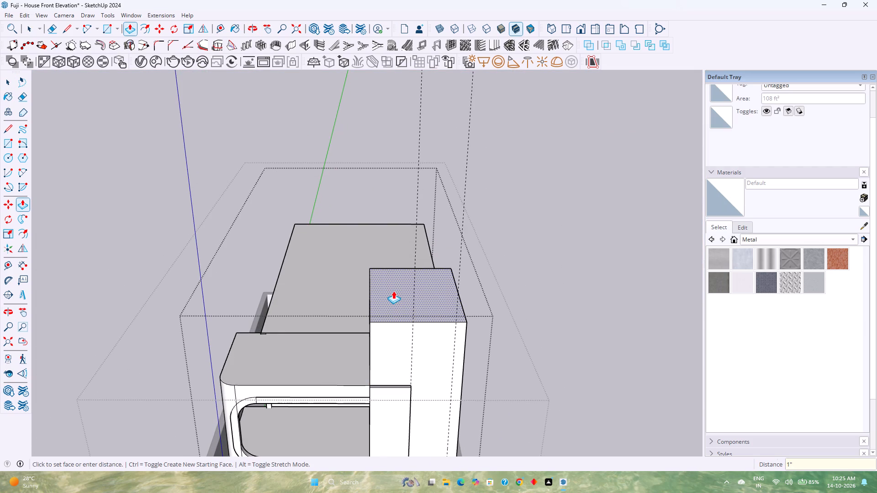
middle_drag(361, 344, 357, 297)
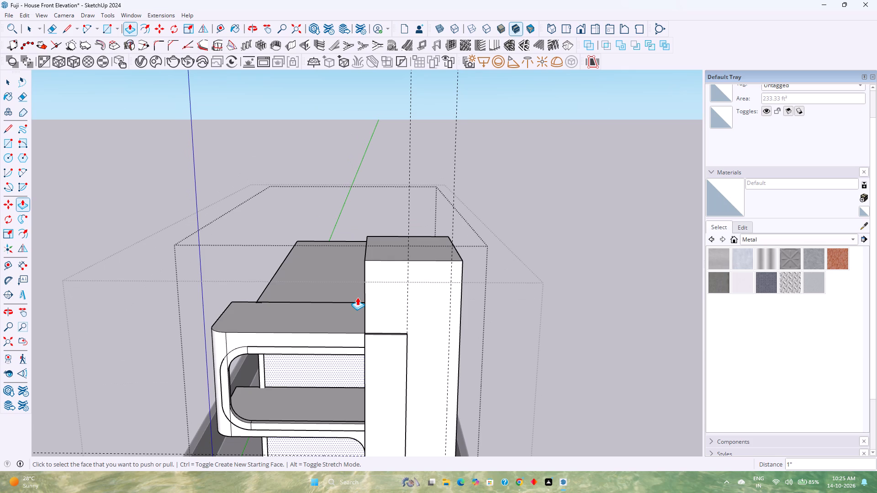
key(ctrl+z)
Pull the tower block's top face up 1'.
click(389, 257)
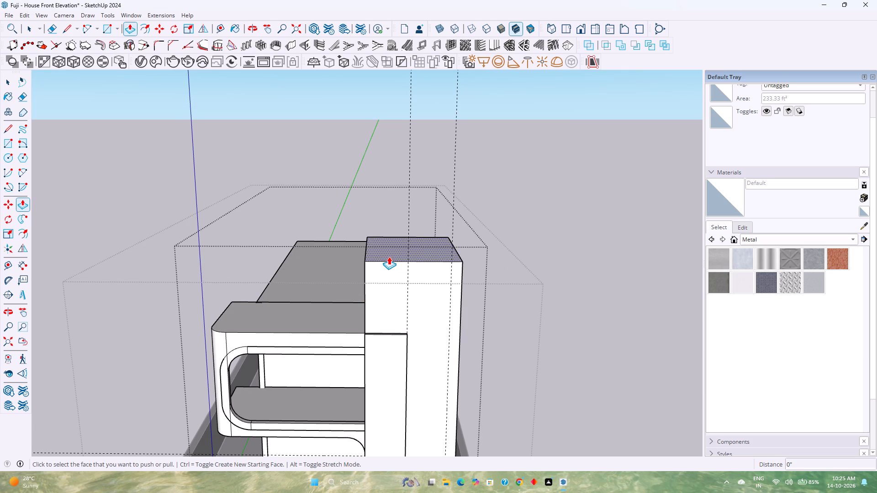
text(1')
key(Return)
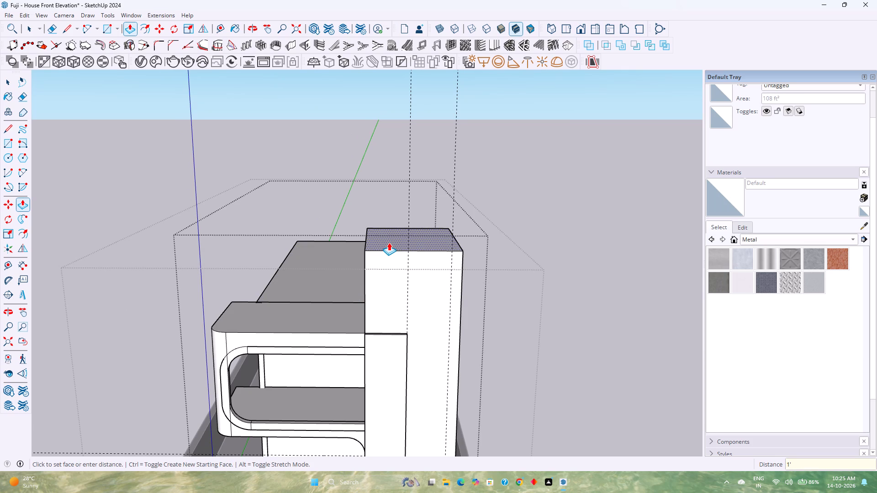
key(space)
Check the tower block's front vertical edge length and its height above the roof with the Dimension tool.
middle_drag(375, 334, 487, 340)
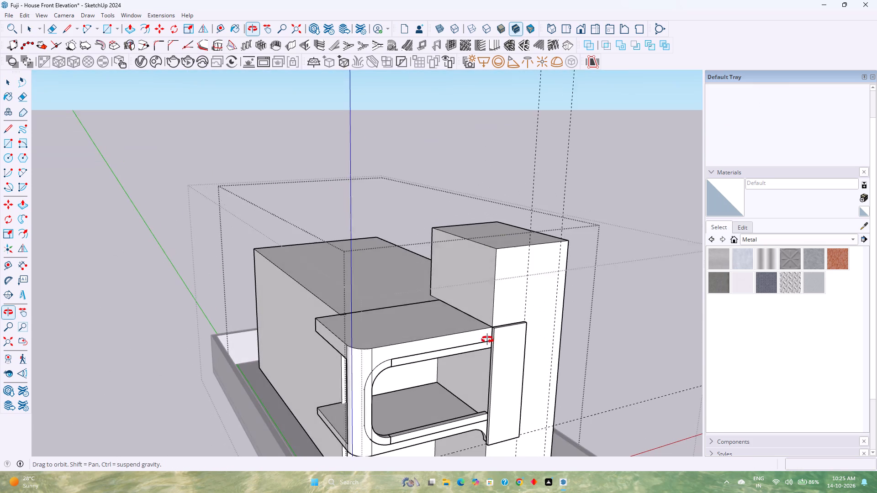
middle_drag(487, 340, 488, 343)
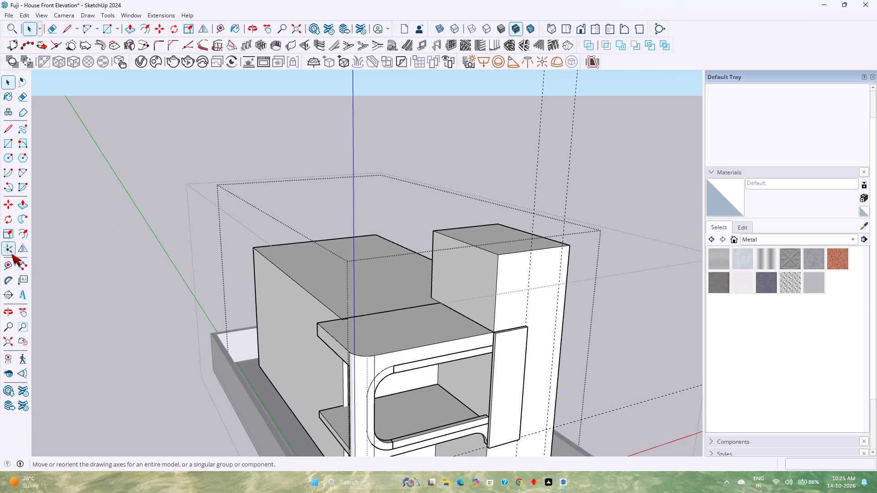
click(24, 261)
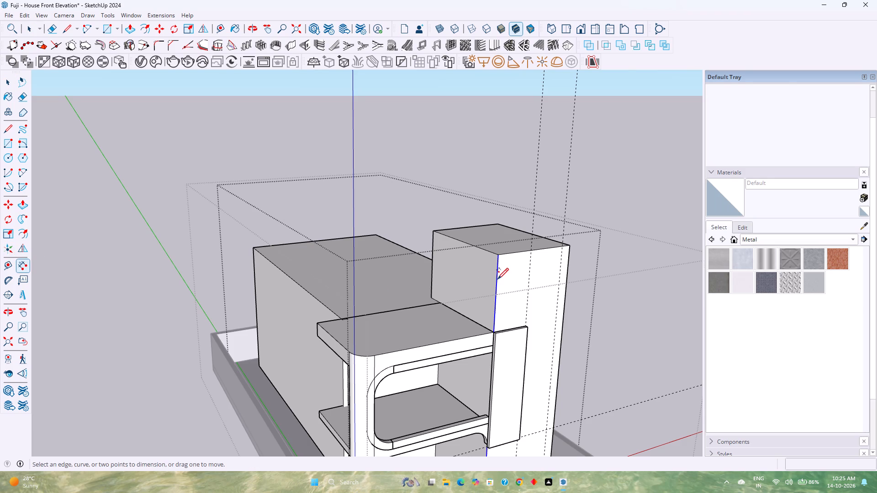
click(497, 278)
key(Escape)
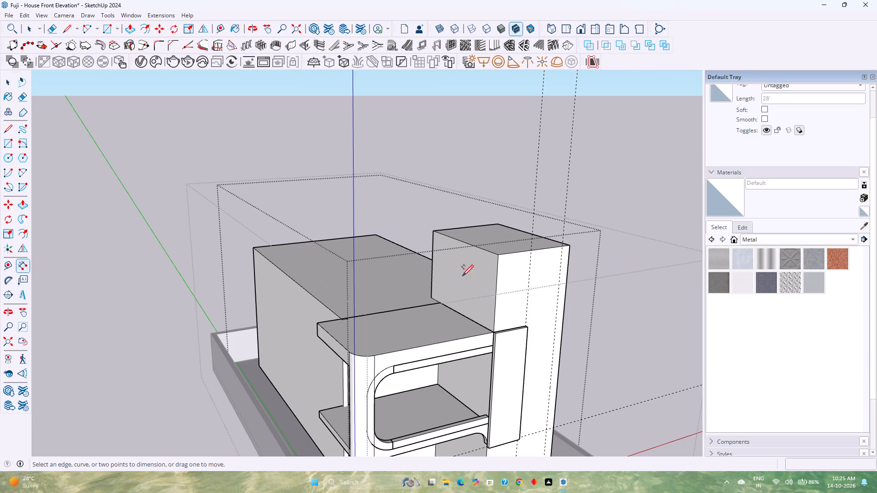
click(432, 283)
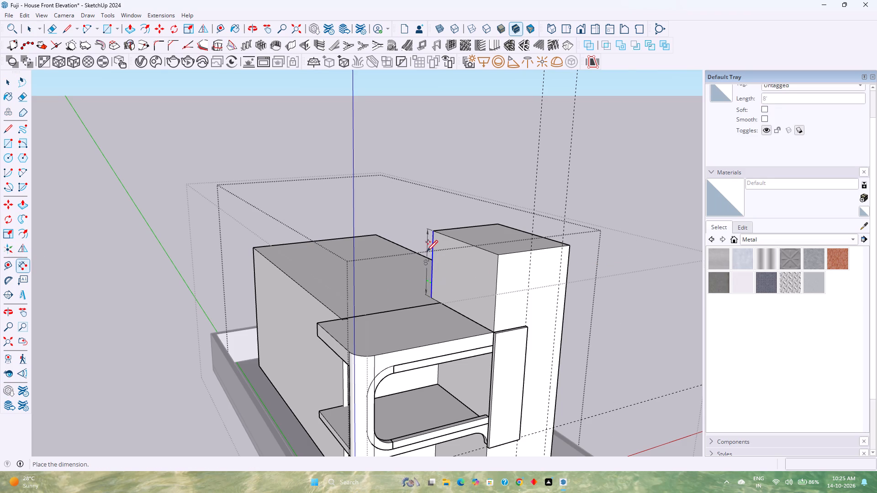
key(Escape)
key(space)
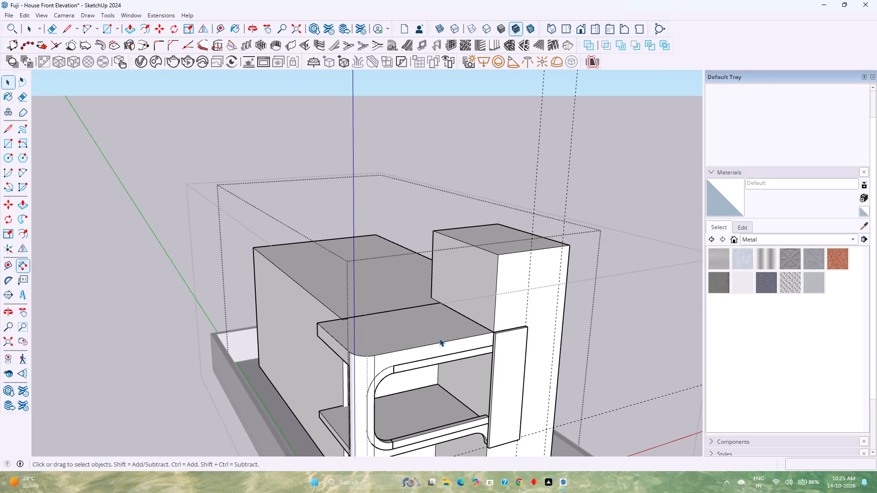
Place a horizontal guide on the tower block's front face, 1' below its top edge.
scroll(439, 338, down, 2)
shift+middle_drag(452, 347, 464, 422)
middle_drag(465, 423, 342, 383)
scroll(329, 353, up, 4)
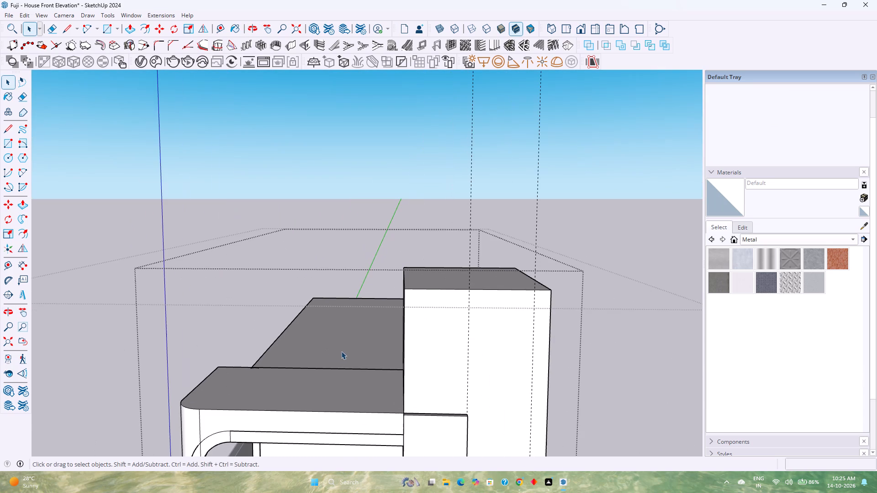
shift+middle_drag(359, 357, 329, 342)
middle_drag(386, 367, 389, 353)
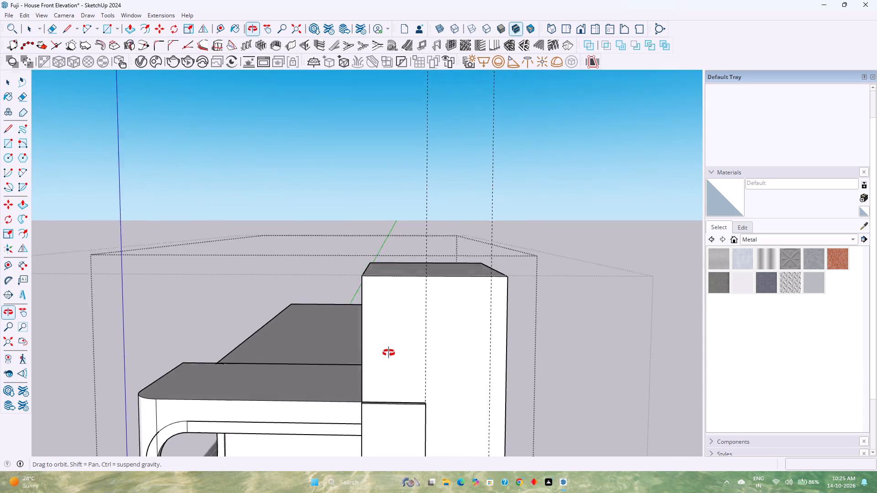
middle_drag(389, 353, 394, 341)
scroll(394, 341, down, 3)
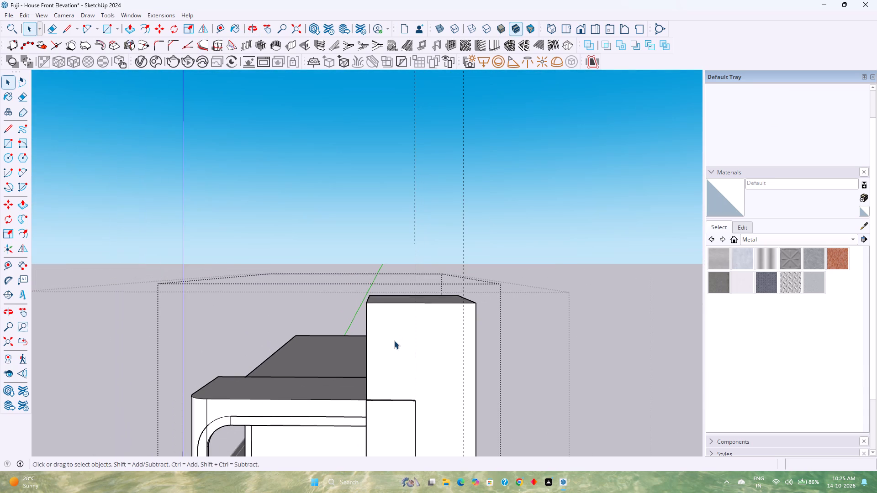
click(406, 304)
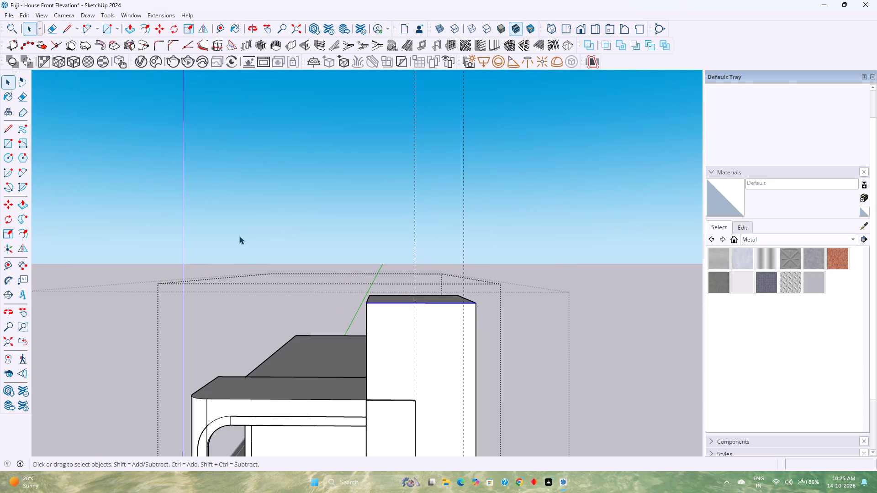
click(222, 24)
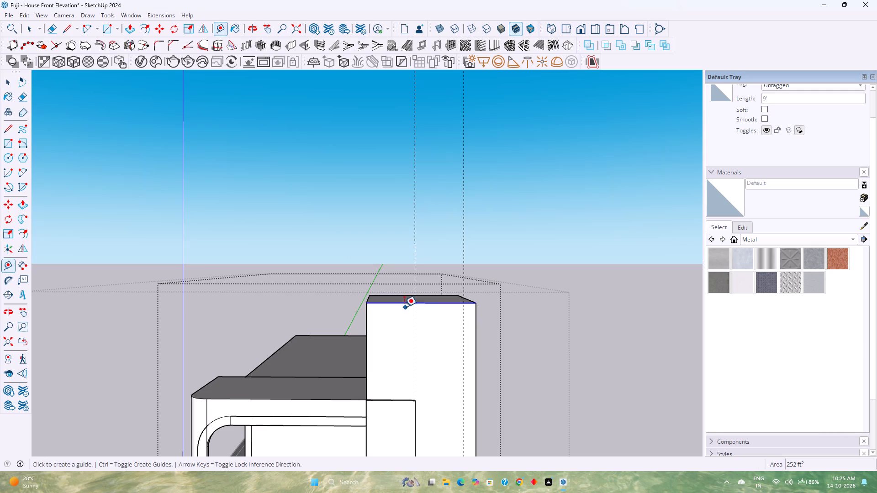
click(402, 303)
text(1')
key(Return)
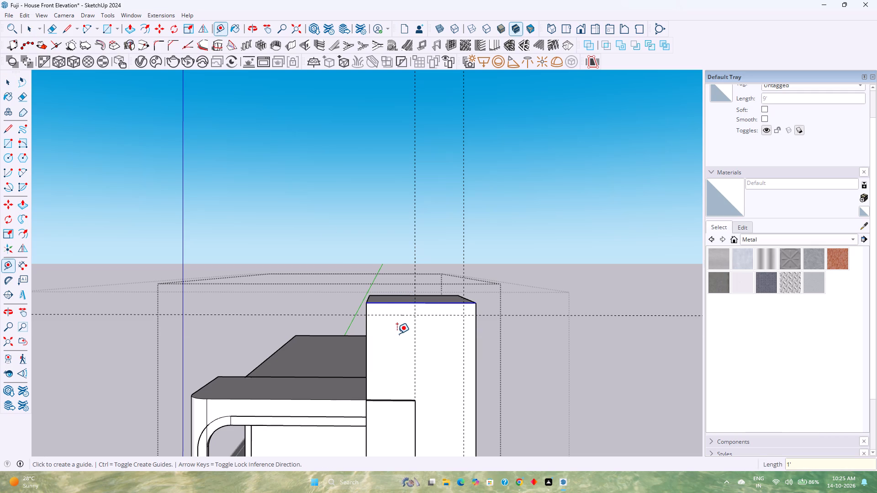
scroll(397, 334, down, 2)
key(space)
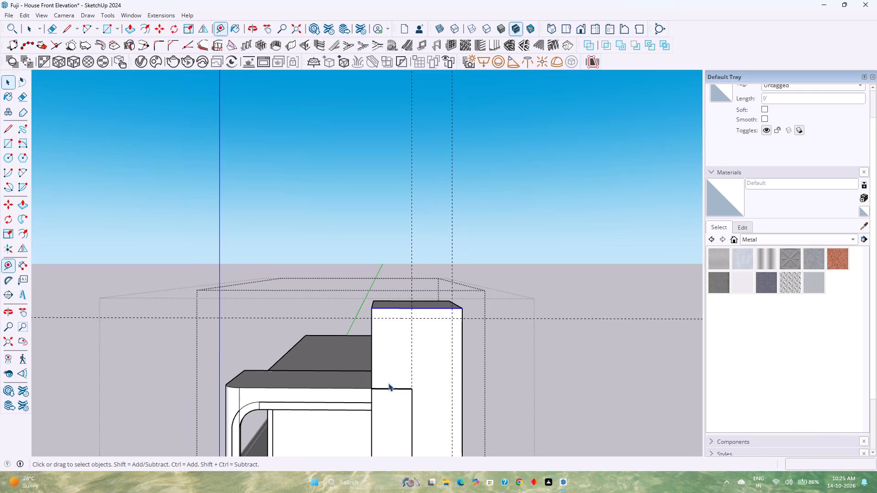
Open the raised front panel for editing and pull its top face up 7' to the horizontal guide.
scroll(416, 360, down, 4)
middle_drag(416, 360, 409, 413)
scroll(389, 416, up, 3)
shift+middle_drag(388, 416, 398, 348)
middle_drag(400, 343, 394, 409)
scroll(402, 388, up, 1)
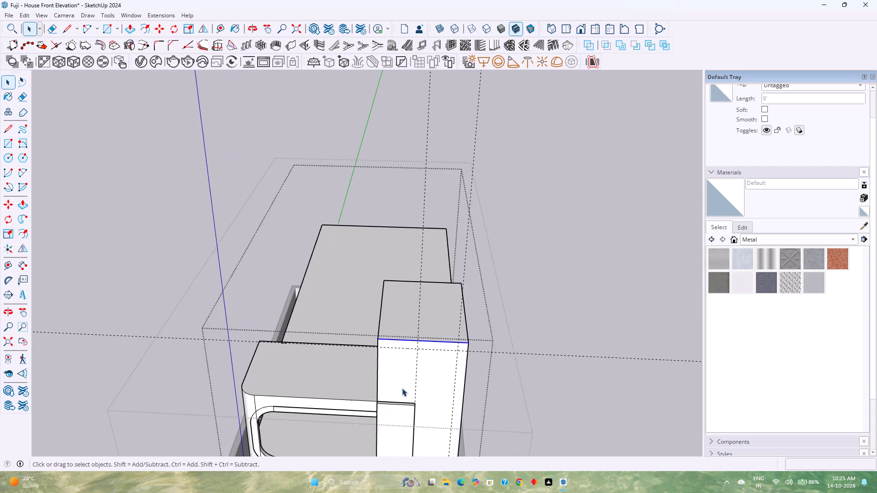
scroll(402, 388, up, 9)
shift+middle_drag(403, 424, 399, 396)
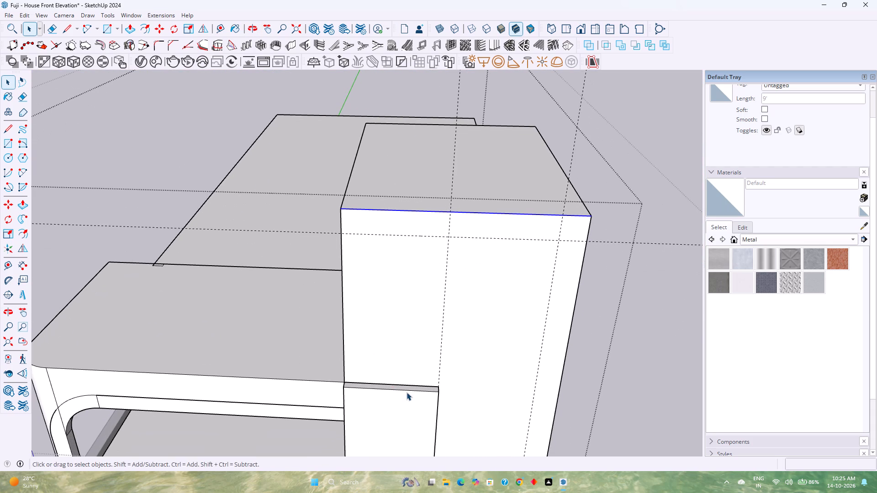
double_click(400, 409)
key(p)
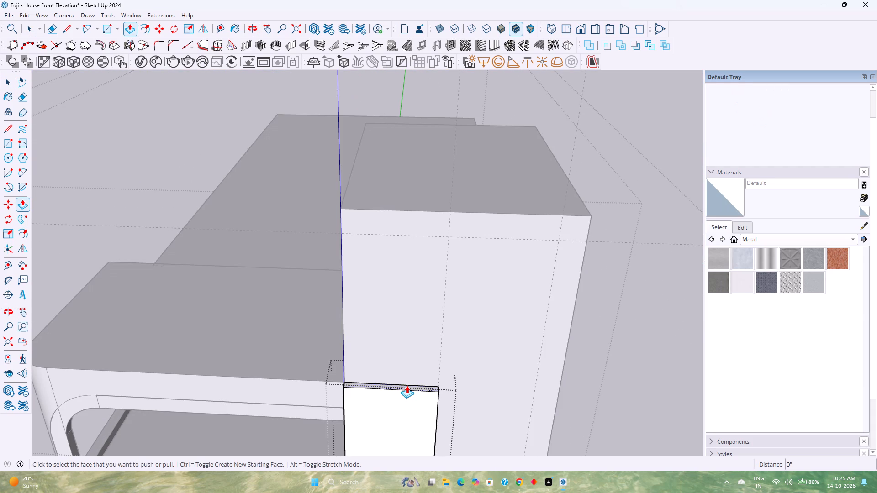
click(407, 385)
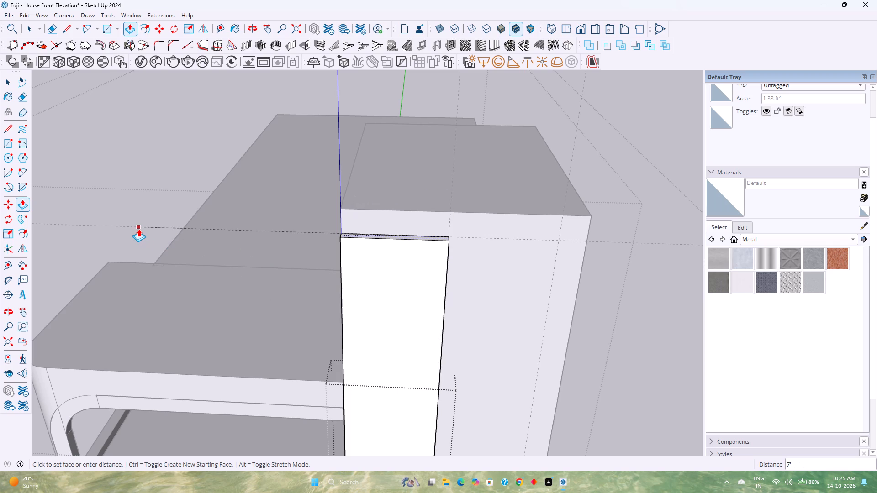
click(138, 229)
key(space)
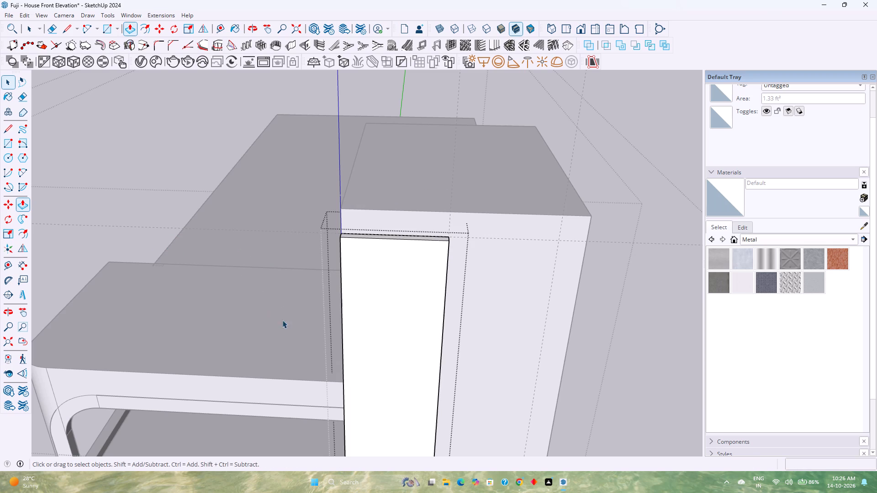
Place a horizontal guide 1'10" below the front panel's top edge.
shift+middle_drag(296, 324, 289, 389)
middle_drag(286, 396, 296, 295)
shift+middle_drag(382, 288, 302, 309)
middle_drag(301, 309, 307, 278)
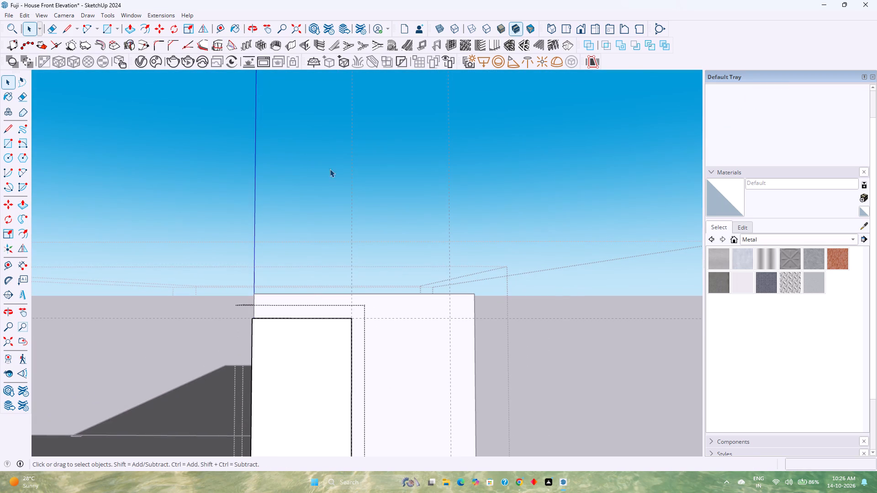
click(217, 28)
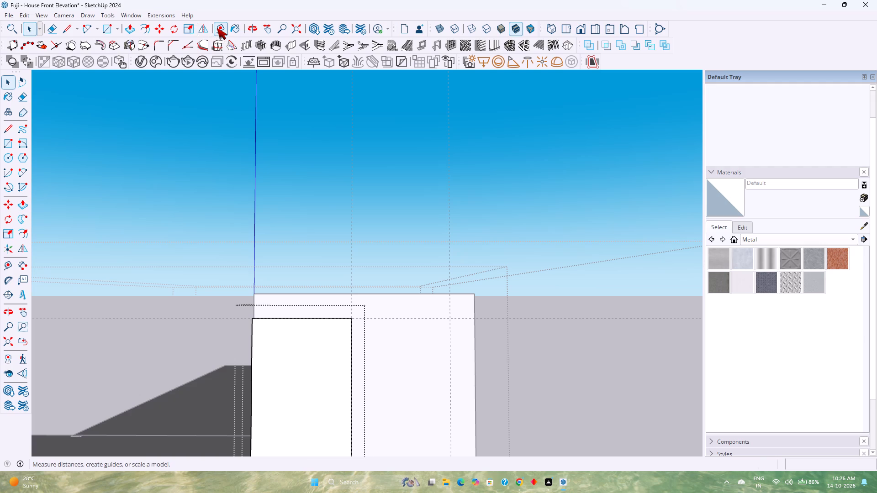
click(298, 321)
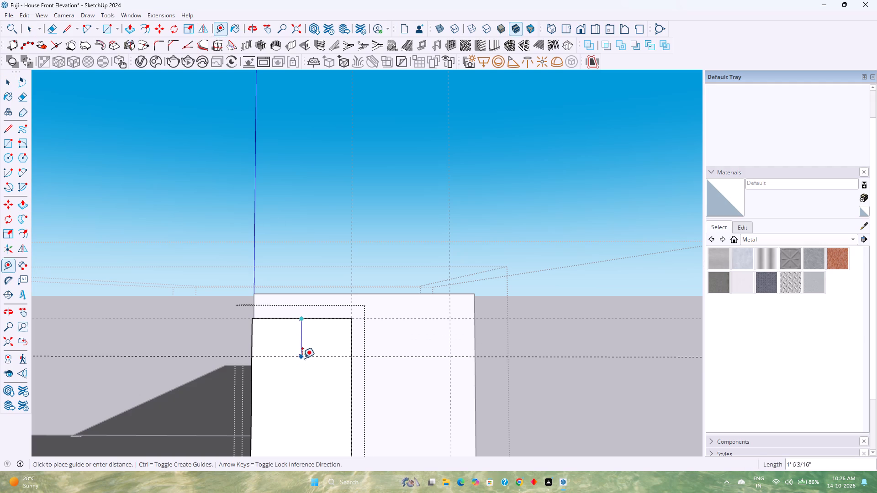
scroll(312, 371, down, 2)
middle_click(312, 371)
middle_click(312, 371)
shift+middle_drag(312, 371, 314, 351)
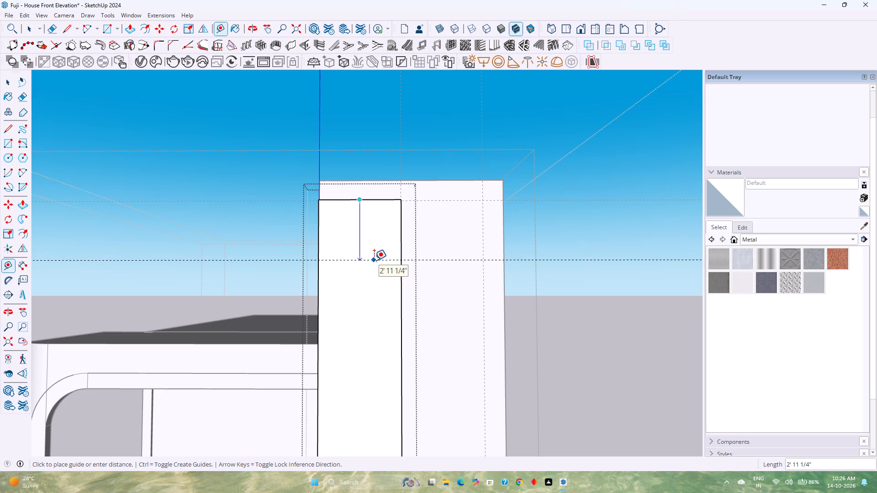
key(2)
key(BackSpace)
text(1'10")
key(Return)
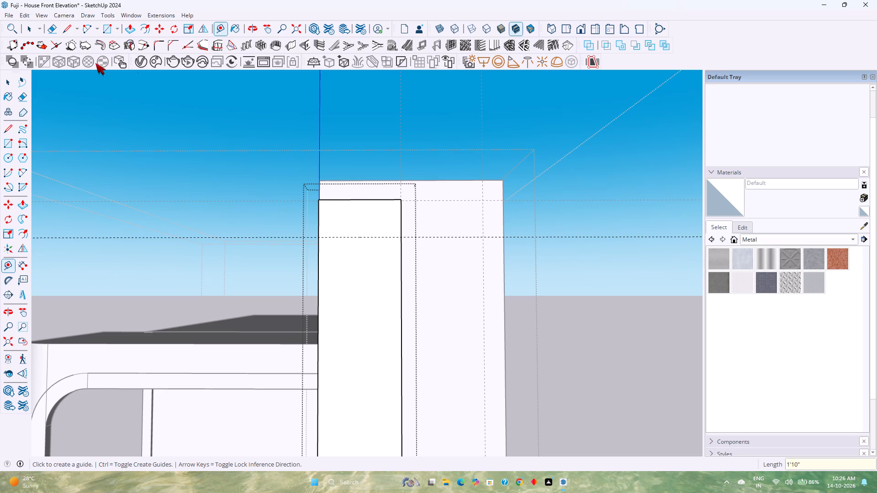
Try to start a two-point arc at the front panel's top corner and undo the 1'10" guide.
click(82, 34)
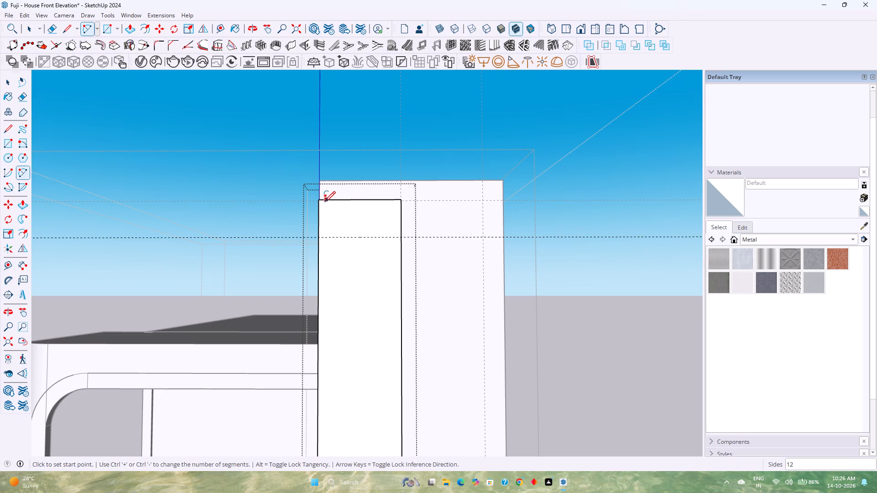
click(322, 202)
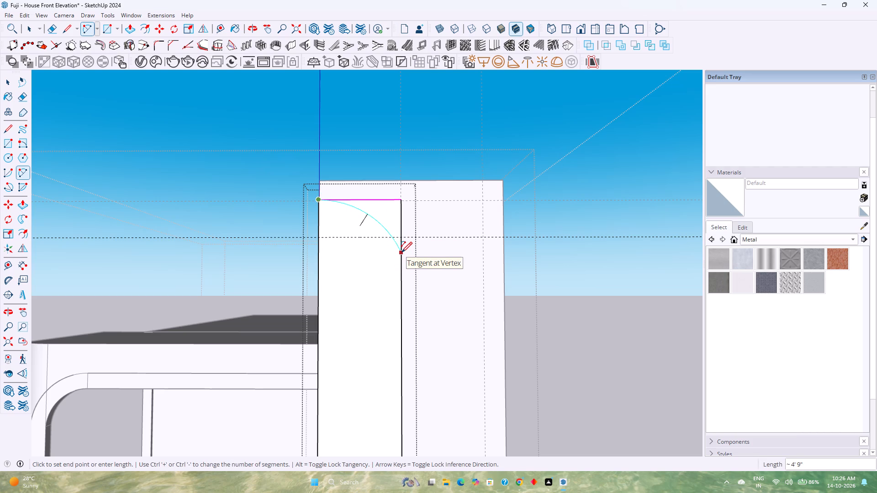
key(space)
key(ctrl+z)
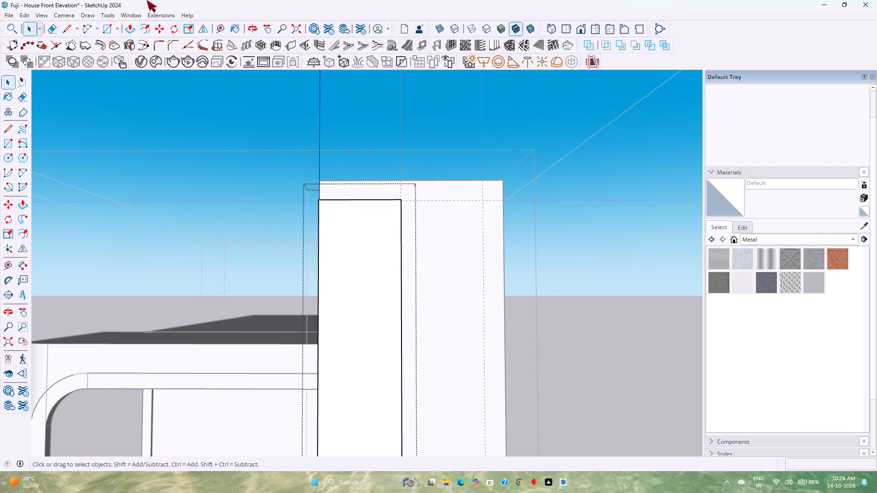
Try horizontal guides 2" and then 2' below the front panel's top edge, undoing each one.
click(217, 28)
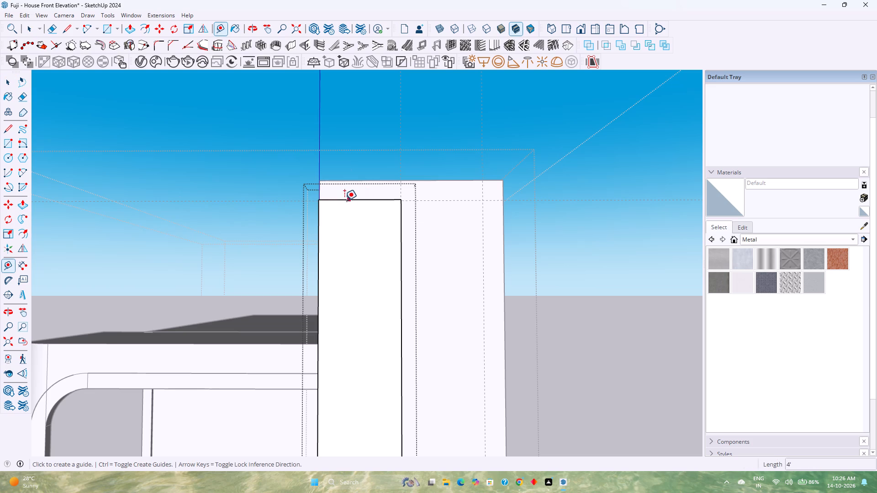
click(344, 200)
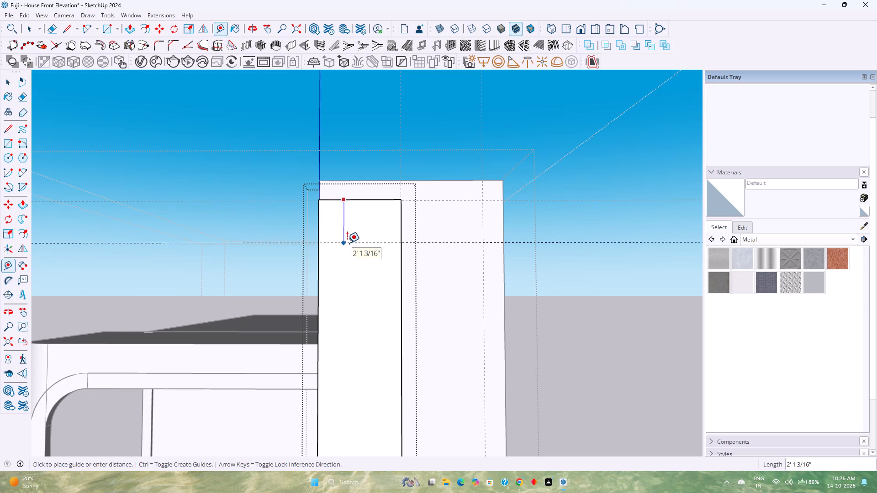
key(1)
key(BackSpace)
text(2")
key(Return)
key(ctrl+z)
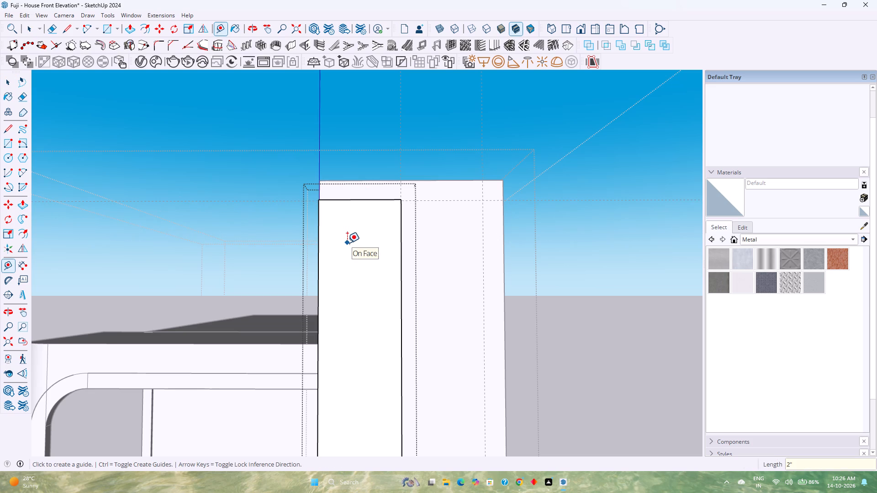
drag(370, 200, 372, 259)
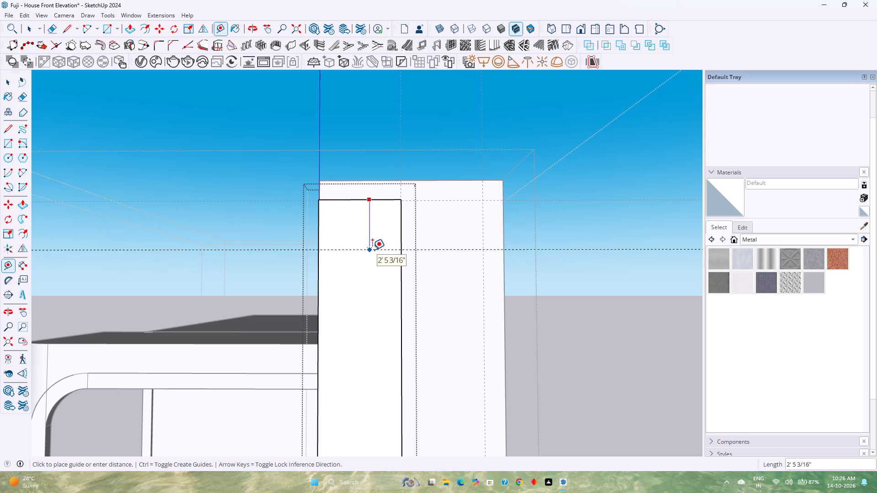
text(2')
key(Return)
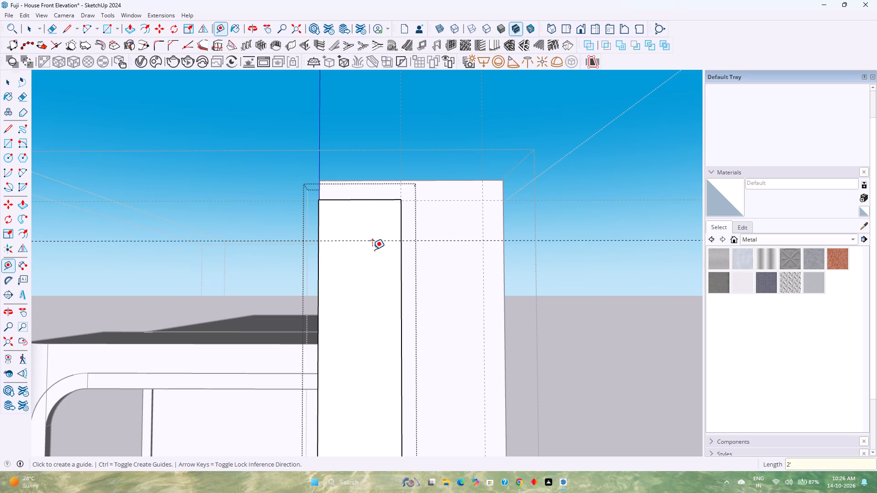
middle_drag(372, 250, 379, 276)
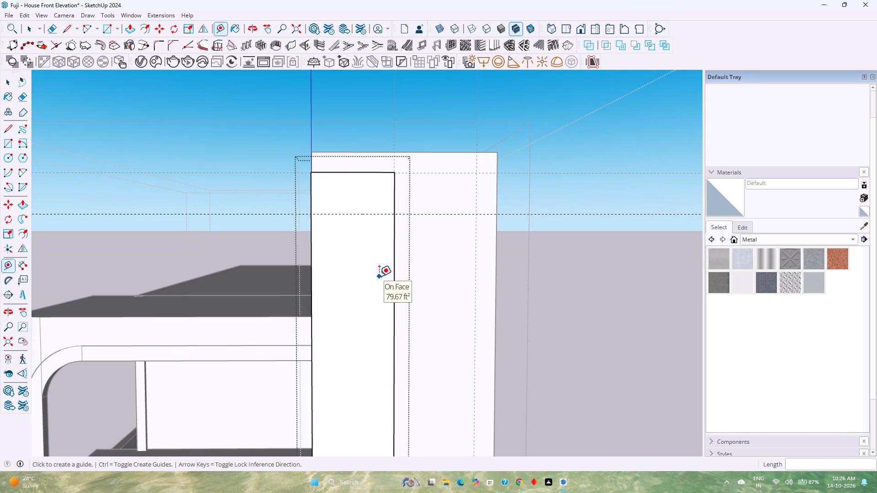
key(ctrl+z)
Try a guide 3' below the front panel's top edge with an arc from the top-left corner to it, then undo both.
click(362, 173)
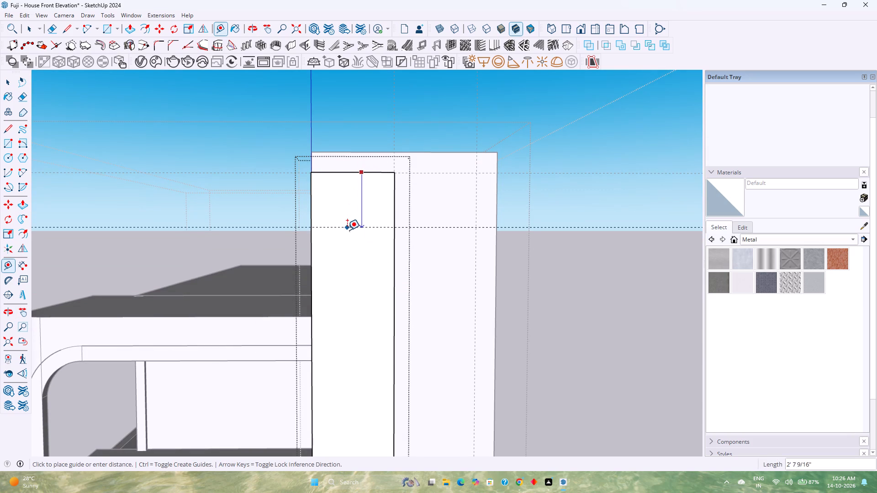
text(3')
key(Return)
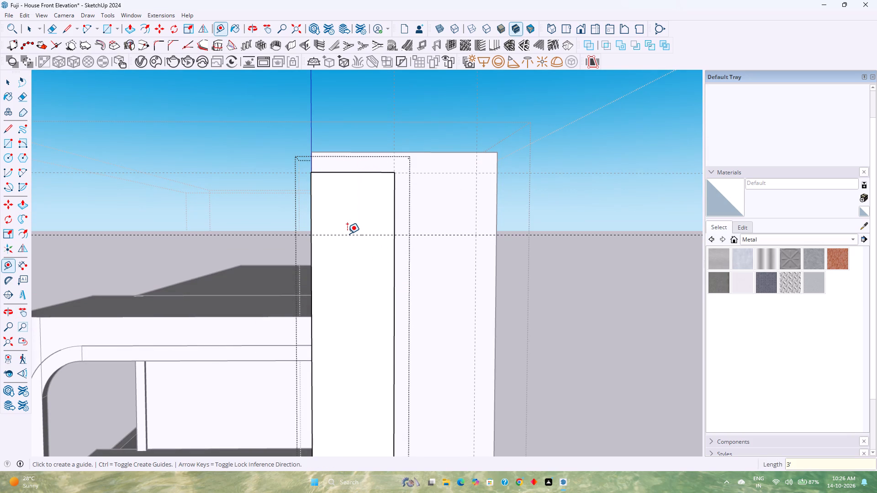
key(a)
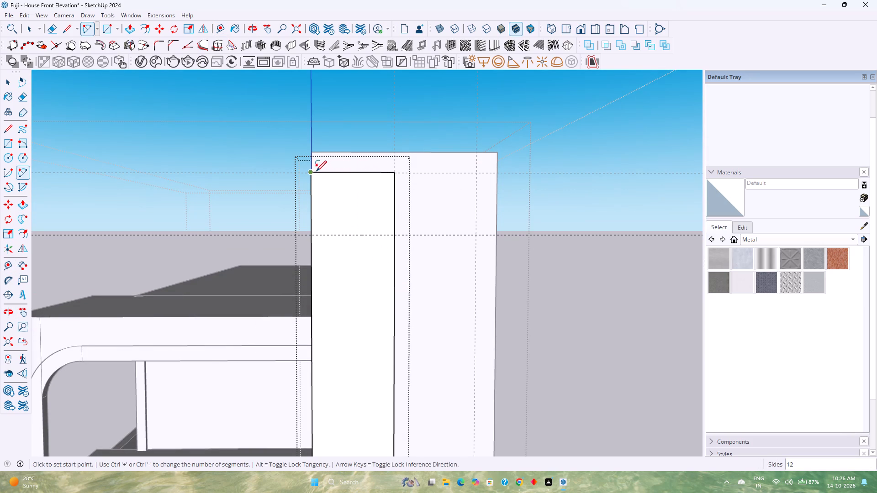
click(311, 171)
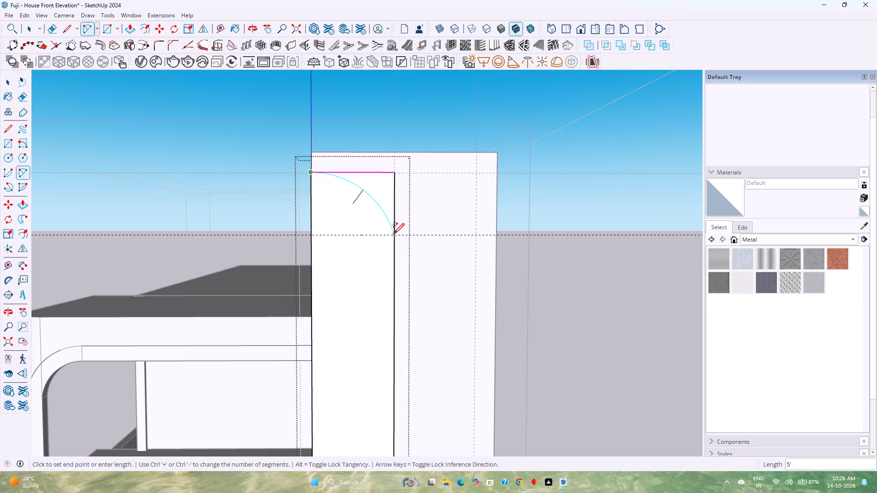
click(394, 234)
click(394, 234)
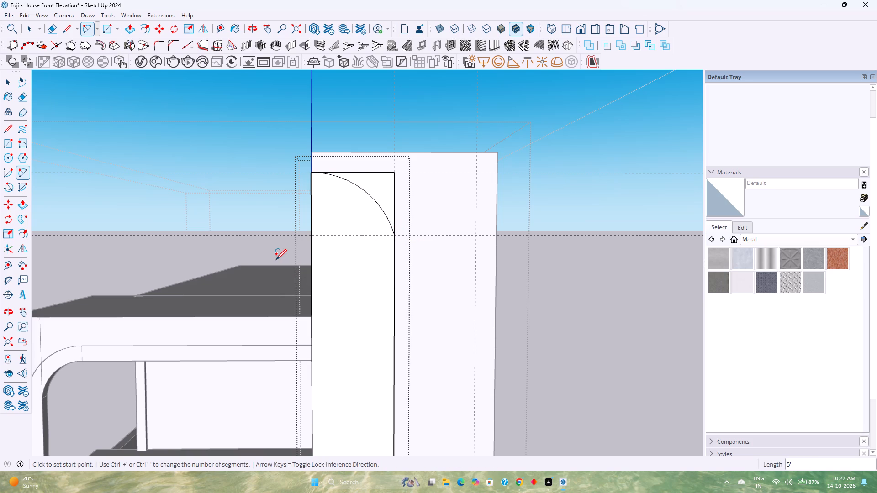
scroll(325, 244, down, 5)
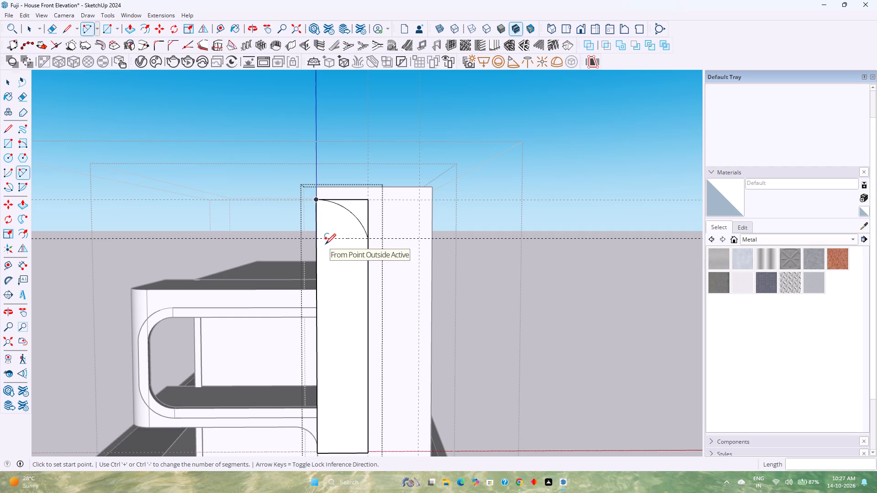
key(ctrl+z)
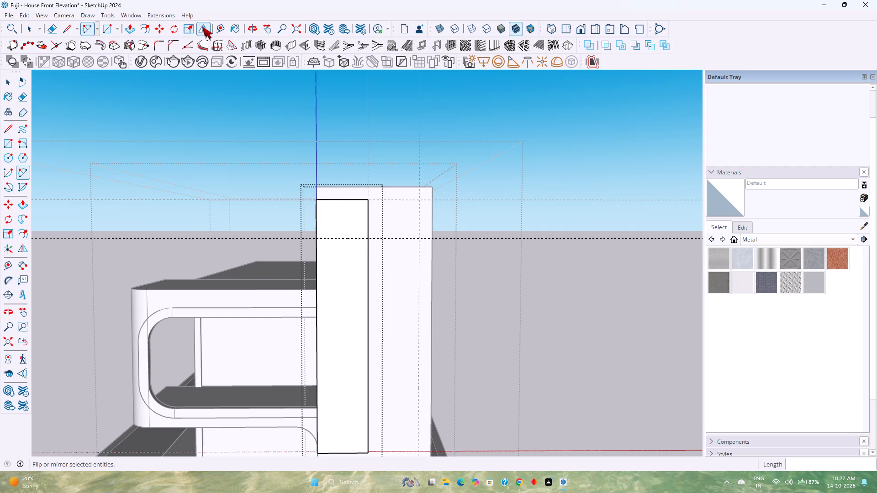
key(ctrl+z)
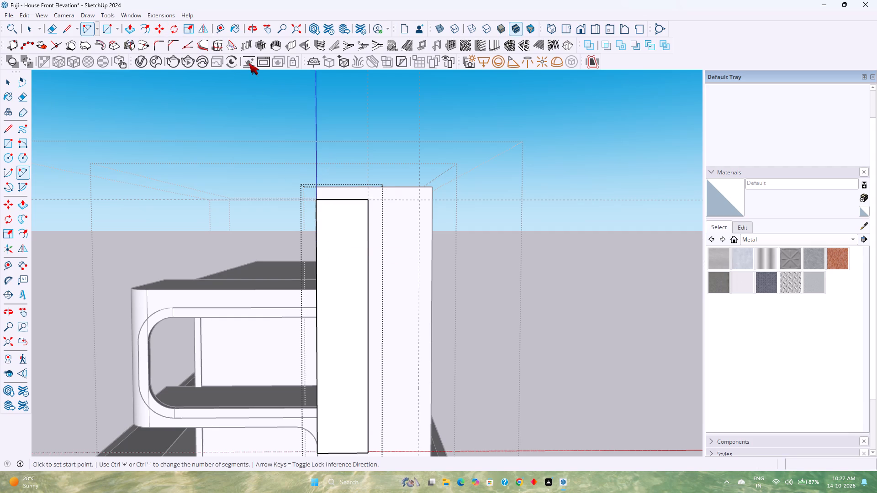
Place a horizontal guide 4' below the front panel's top edge.
click(222, 29)
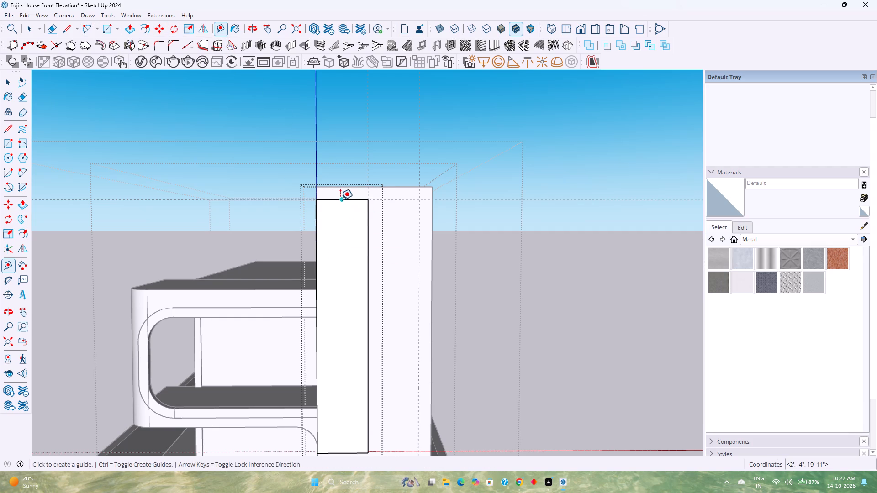
click(340, 200)
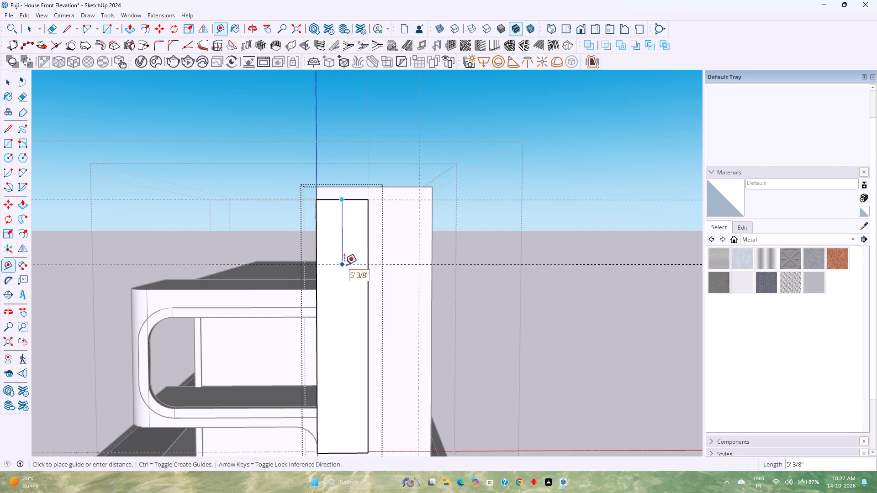
text(4')
key(Return)
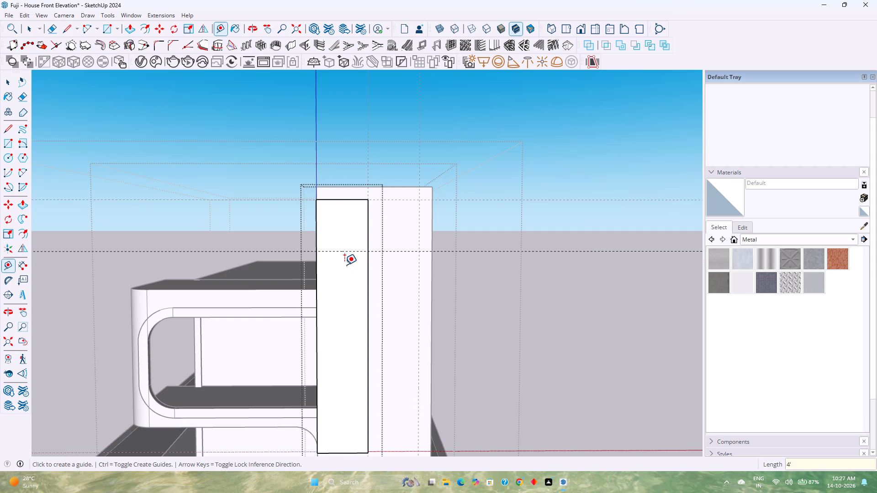
Draw a two-point arc tangent to the top edge, from the panel's top-left corner to the 4' guide on its right edge.
key(a)
scroll(323, 203, up, 1)
click(316, 201)
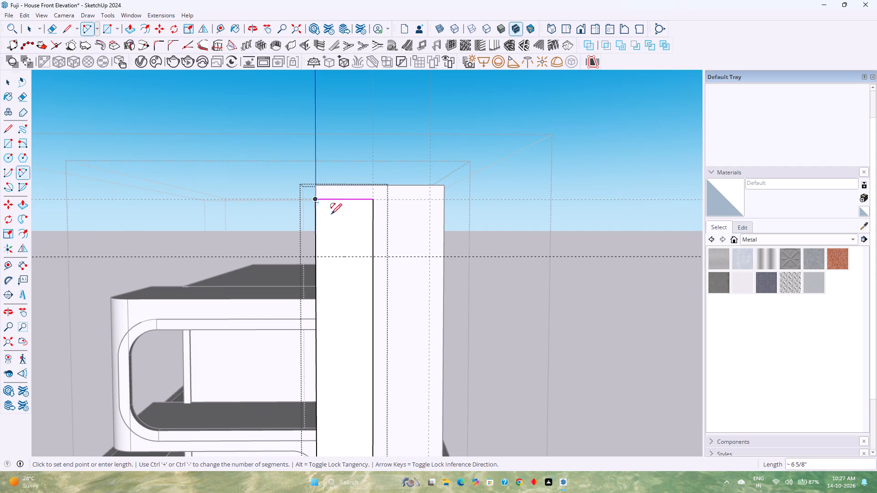
double_click(373, 256)
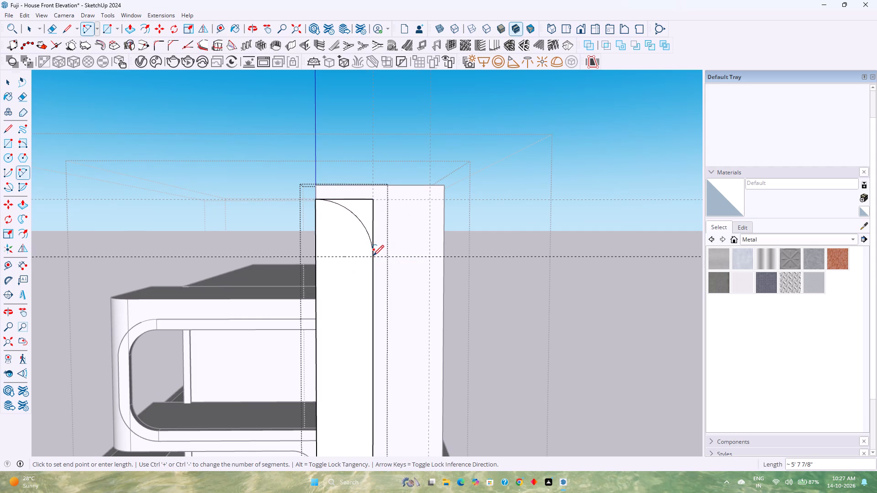
Set the new arc's segments to 200.
key(space)
click(360, 220)
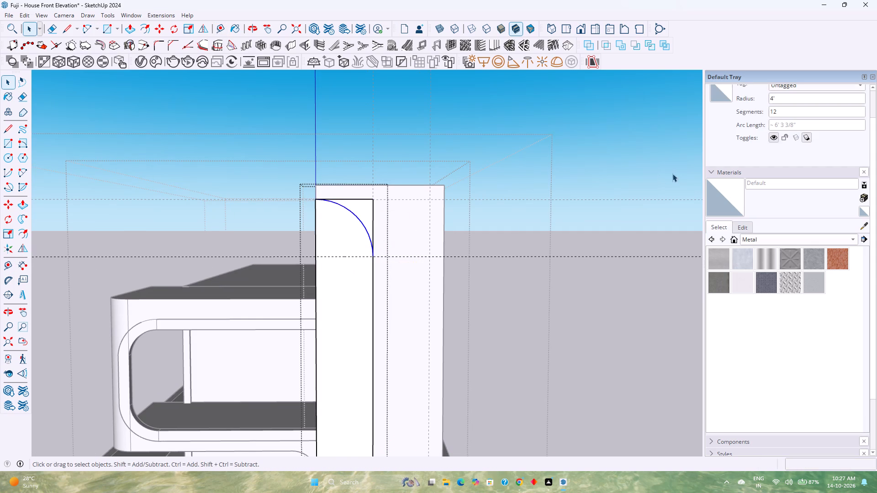
double_click(808, 113)
text(200)
key(Return)
key(p)
key(Escape)
key(Escape)
Push the corner face outside the arc back 4" through the panel to cut it away.
click(365, 218)
scroll(365, 218, up, 4)
middle_drag(365, 218, 379, 272)
key(p)
scroll(377, 161, up, 2)
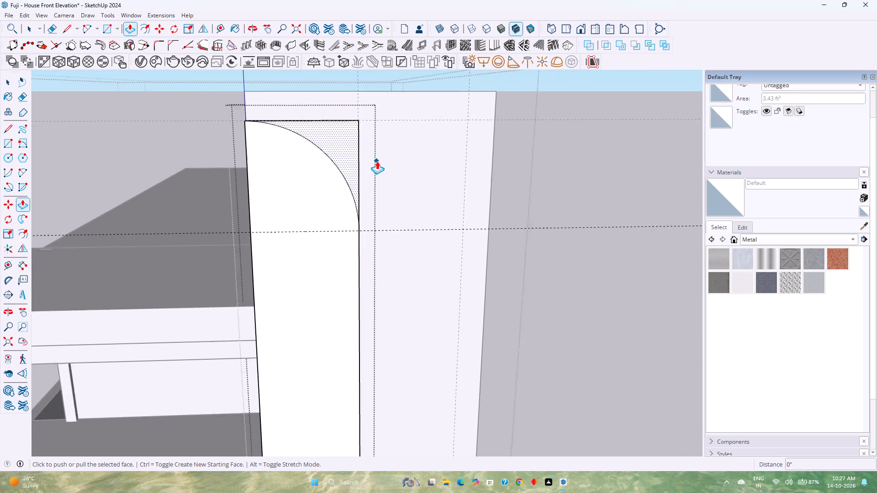
scroll(377, 161, up, 1)
click(346, 158)
click(346, 149)
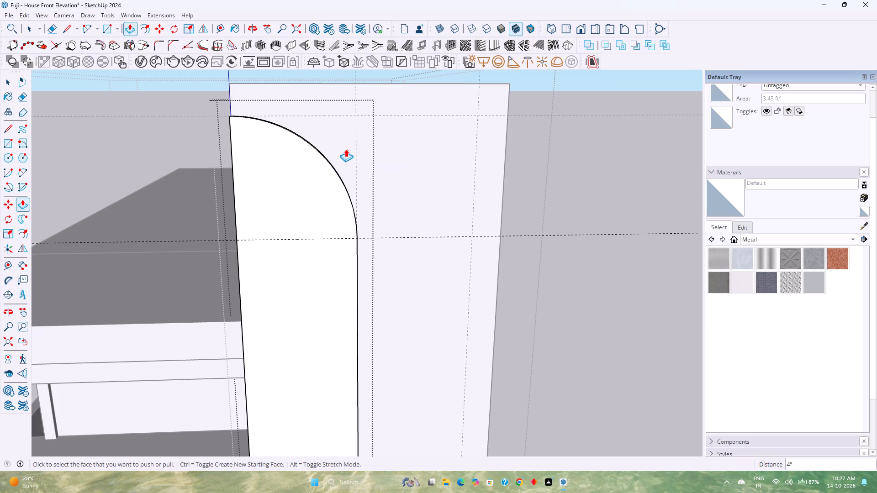
key(space)
Place a horizontal guide 1'2" above the front panel's bottom edge.
scroll(333, 198, down, 3)
shift+middle_drag(333, 198, 349, 269)
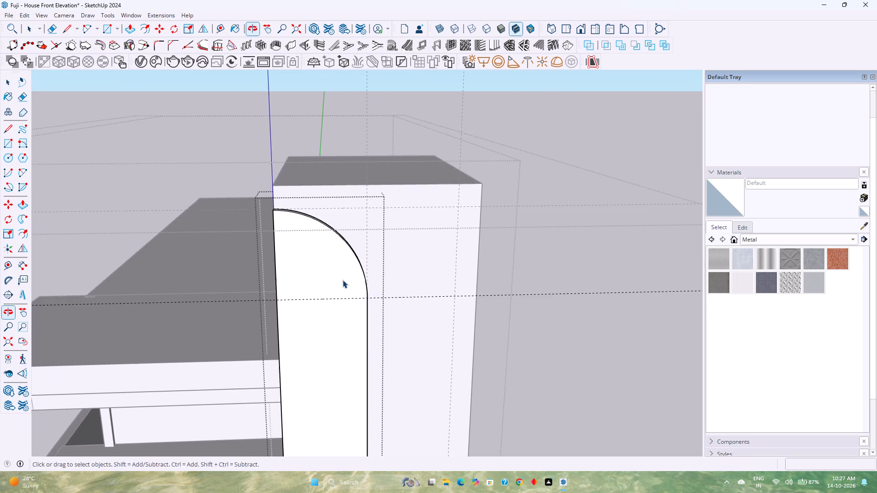
middle_drag(343, 280, 359, 223)
middle_click(359, 223)
scroll(359, 223, up, 1)
scroll(359, 223, down, 5)
shift+middle_drag(322, 286, 327, 270)
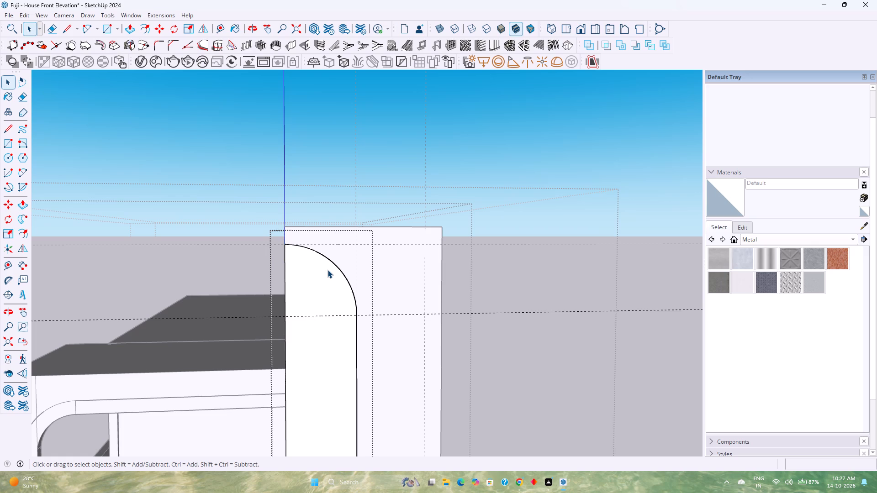
scroll(328, 270, down, 7)
shift+middle_drag(320, 303, 326, 219)
scroll(343, 343, up, 5)
middle_drag(343, 343, 267, 341)
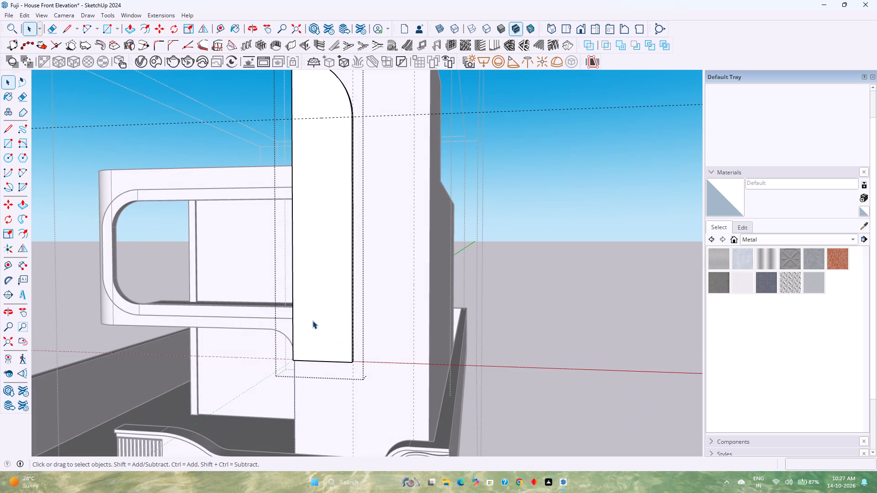
middle_drag(151, 228, 179, 223)
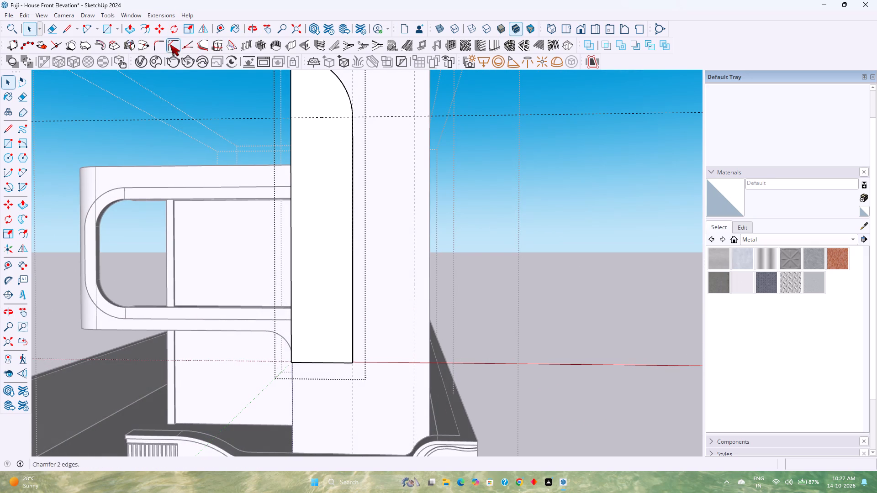
click(223, 26)
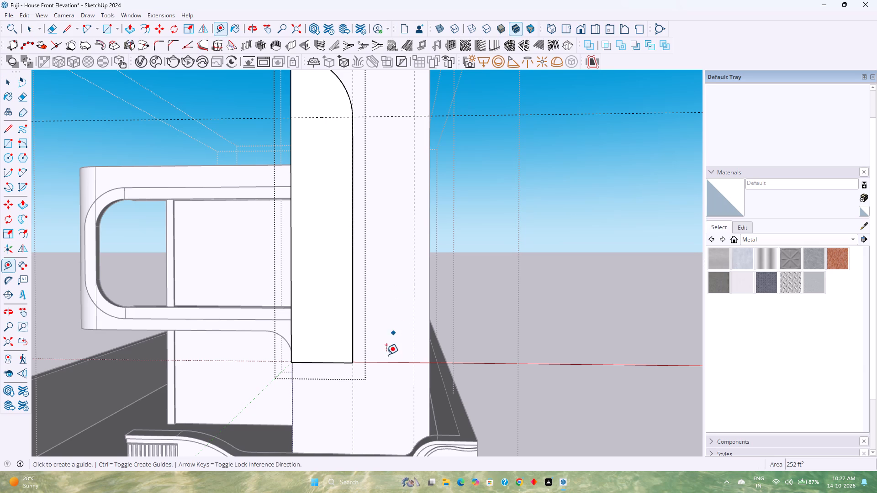
click(331, 364)
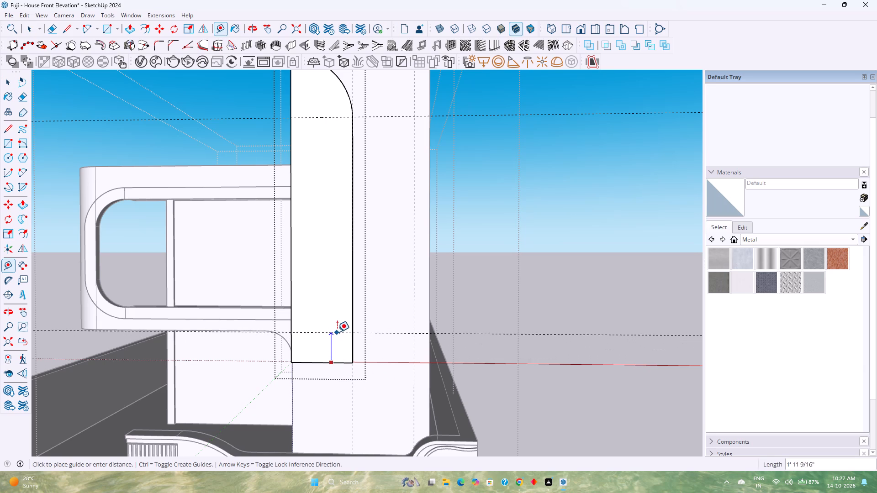
text(1'2")
key(Return)
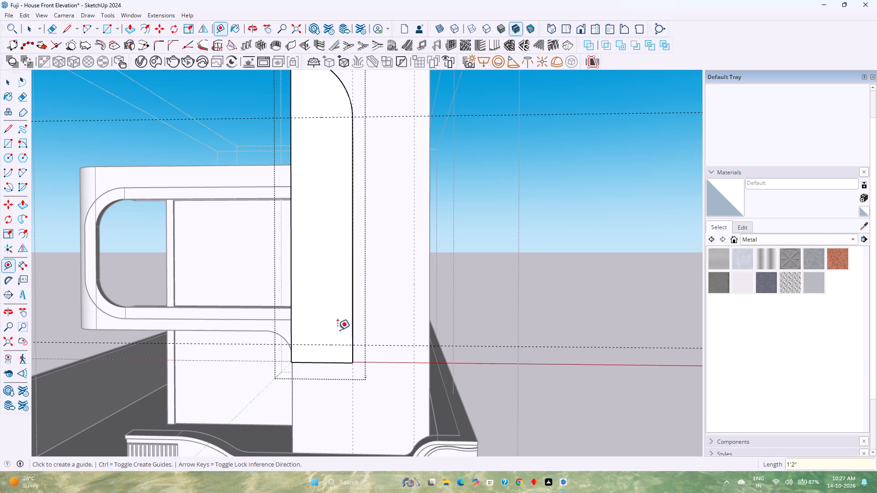
Place a vertical guide 1'2" in from the front panel's right edge.
click(353, 317)
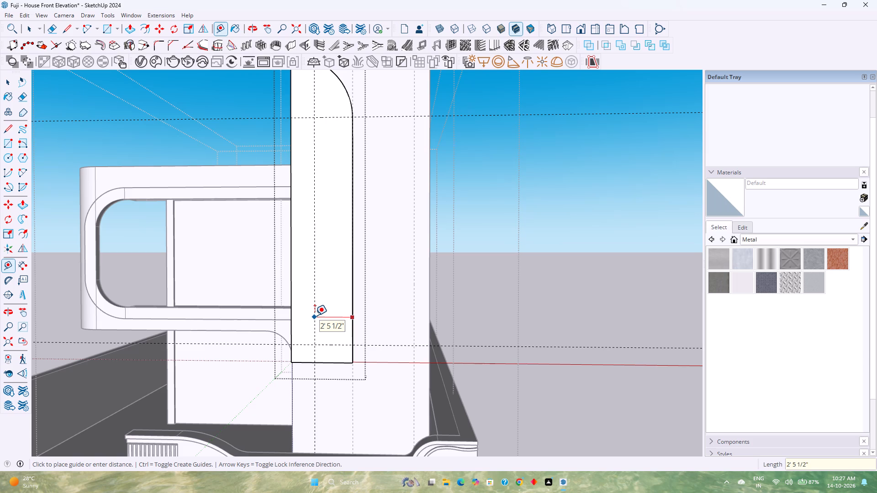
text(1'2")
key(Return)
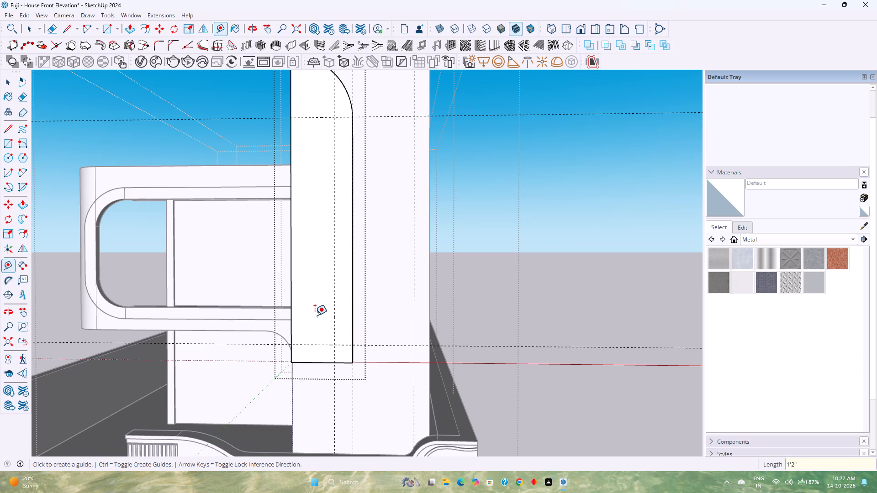
Draw a tangent arc of about 1'2" radius across the front panel's bottom right corner between the two guides.
key(a)
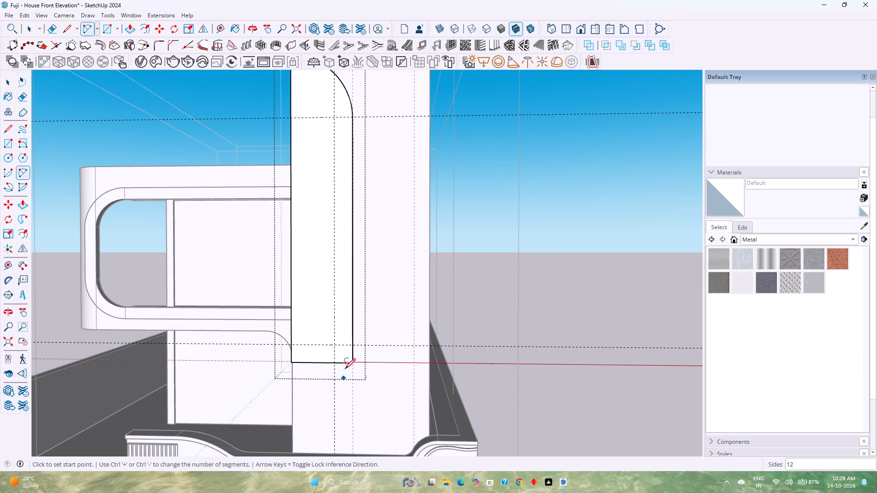
scroll(340, 360, up, 8)
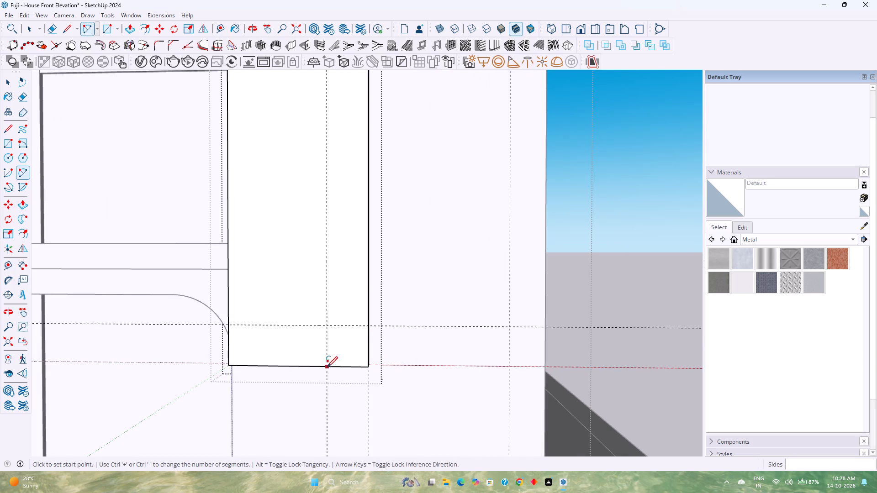
click(327, 367)
double_click(369, 325)
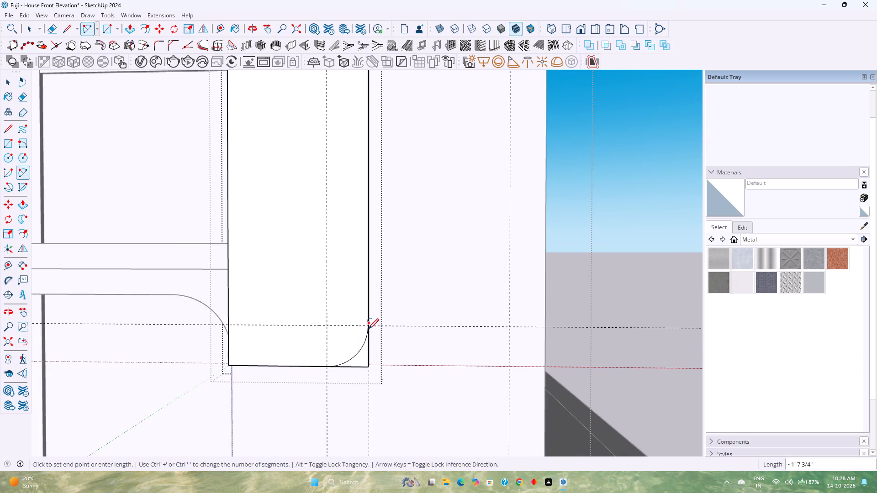
Set the bottom corner arc's segments to 120.
key(space)
click(358, 350)
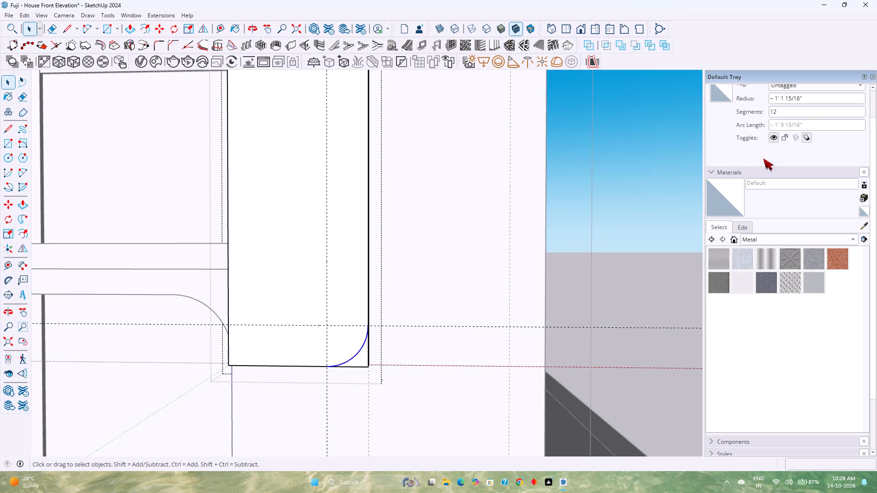
double_click(786, 110)
text(120)
key(Return)
Push the corner face outside the bottom arc back through the panel, repeating the last 4" push, to cut it away.
key(p)
key(Escape)
key(p)
click(360, 363)
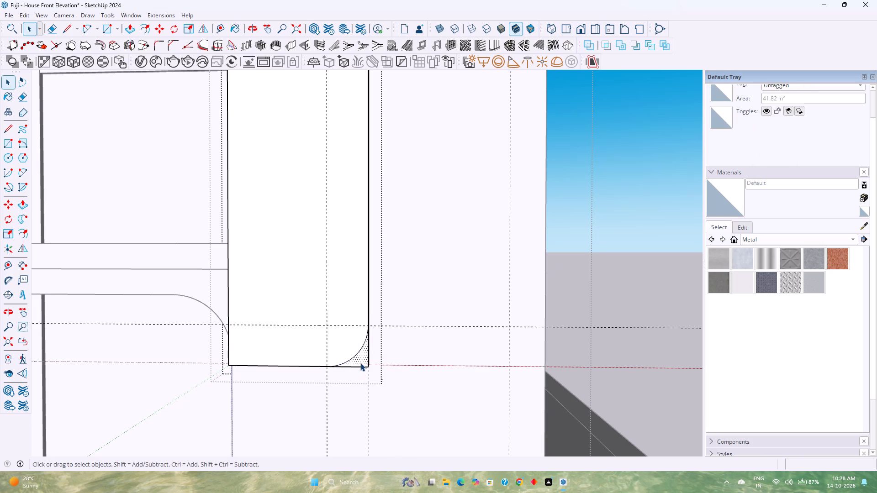
key(p)
double_click(363, 360)
key(space)
Delete the construction guides used for rounding the panel's corners.
scroll(363, 360, down, 6)
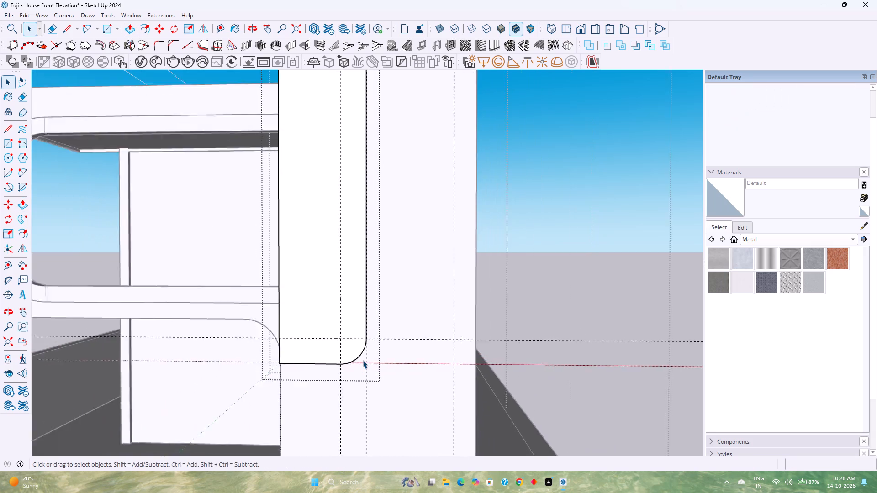
scroll(363, 360, down, 6)
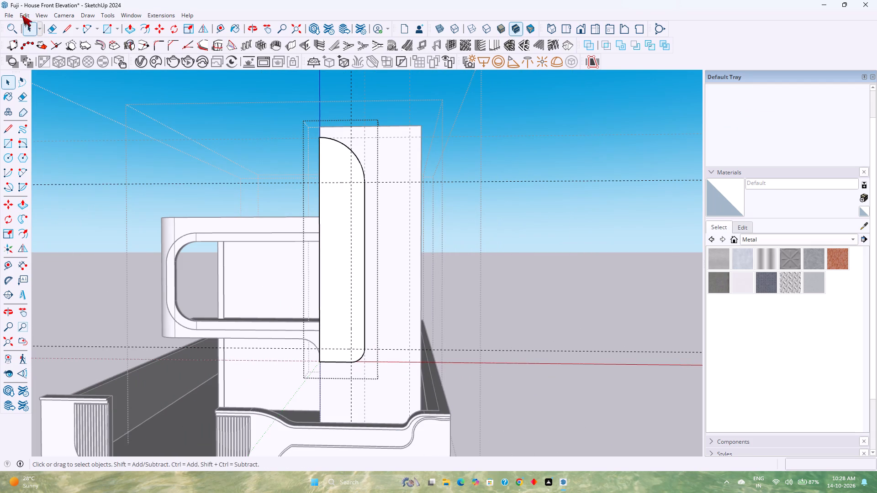
click(23, 14)
click(58, 111)
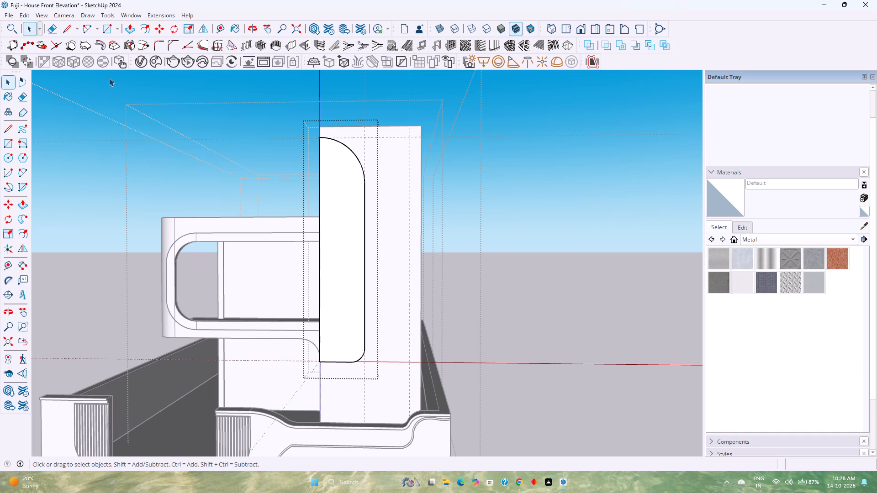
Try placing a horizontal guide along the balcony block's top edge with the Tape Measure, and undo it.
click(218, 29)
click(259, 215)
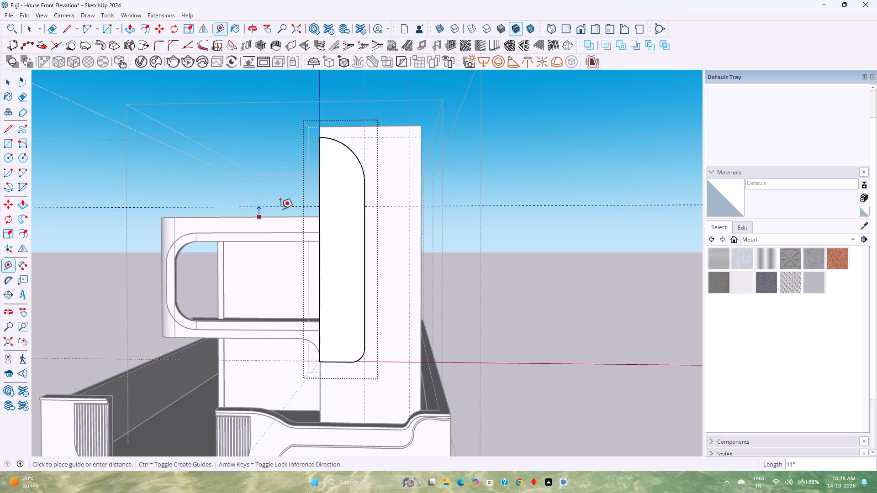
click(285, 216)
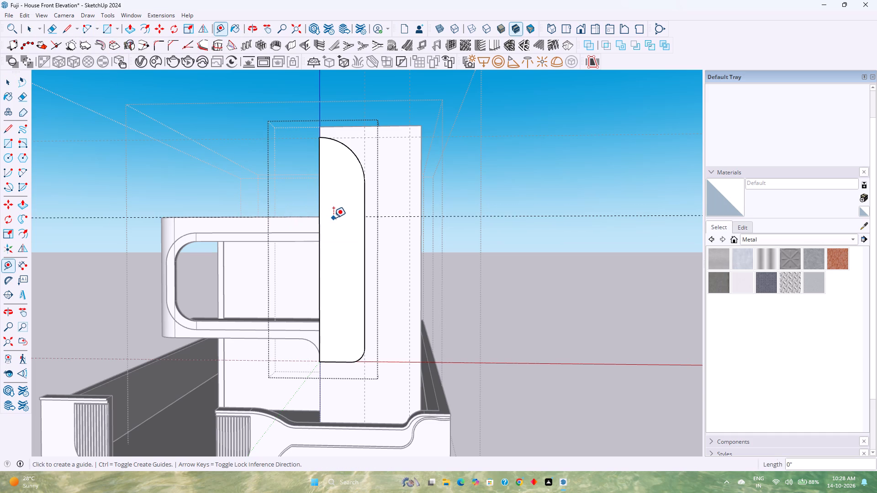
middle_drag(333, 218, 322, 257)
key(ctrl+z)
Place a horizontal guide level with the balcony block's top edge, offset 4" forward onto the front panel's left edge.
click(245, 280)
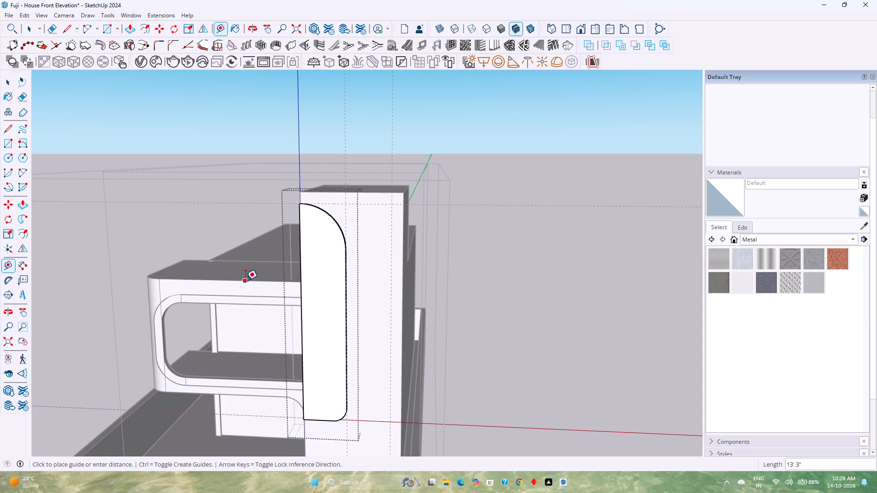
scroll(302, 283, up, 9)
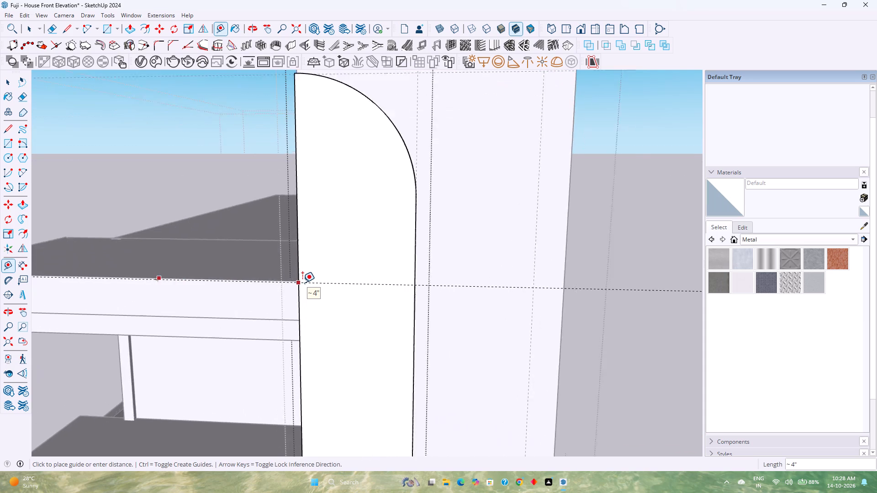
scroll(302, 283, up, 7)
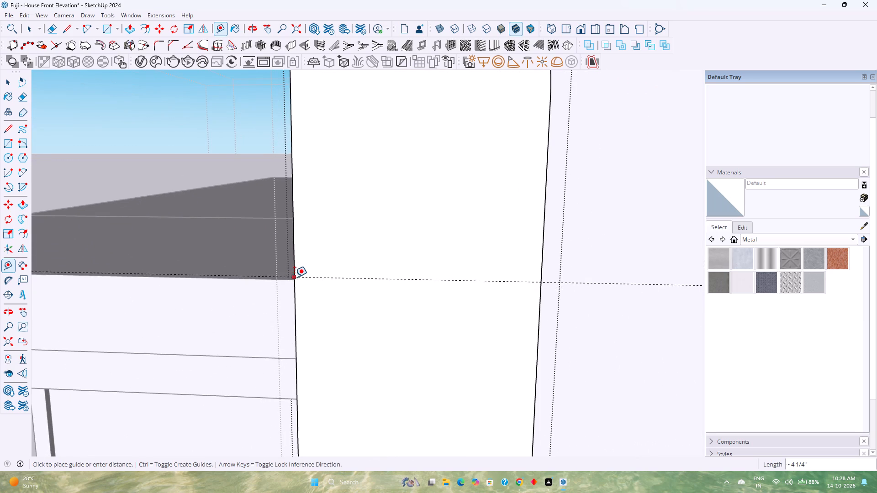
scroll(295, 277, down, 9)
middle_drag(295, 277, 316, 223)
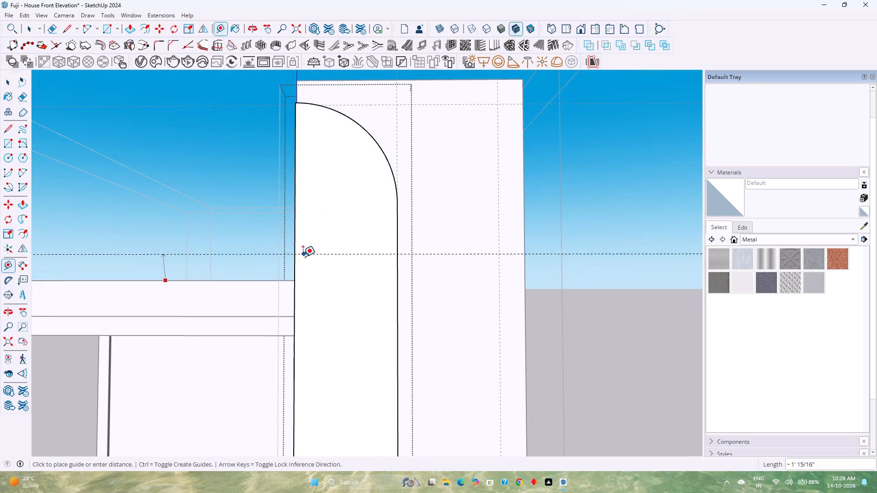
click(294, 279)
Place a second horizontal guide about 10'6 1/4" straight below the balcony-top guide on the front panel.
scroll(294, 279, down, 5)
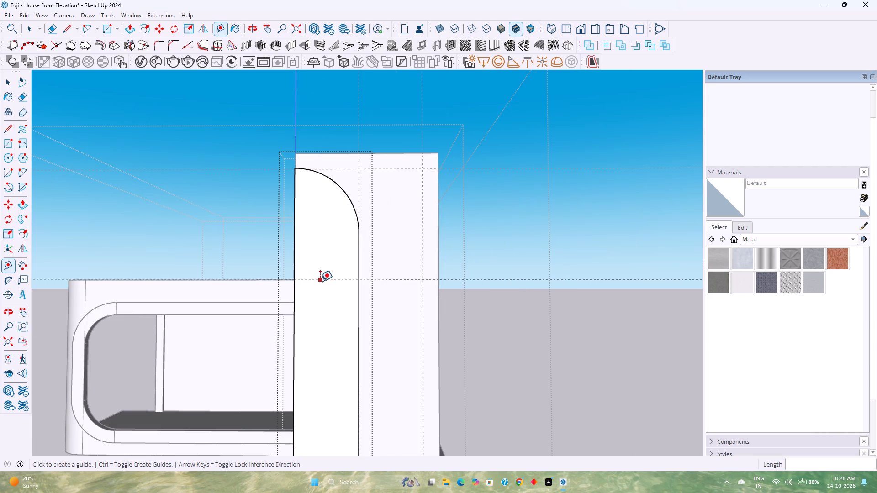
click(321, 281)
scroll(308, 332, down, 3)
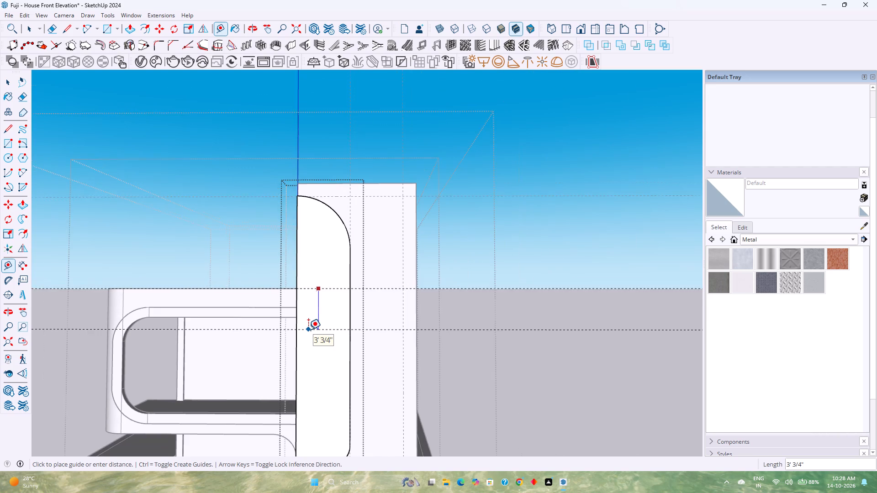
scroll(308, 330, down, 2)
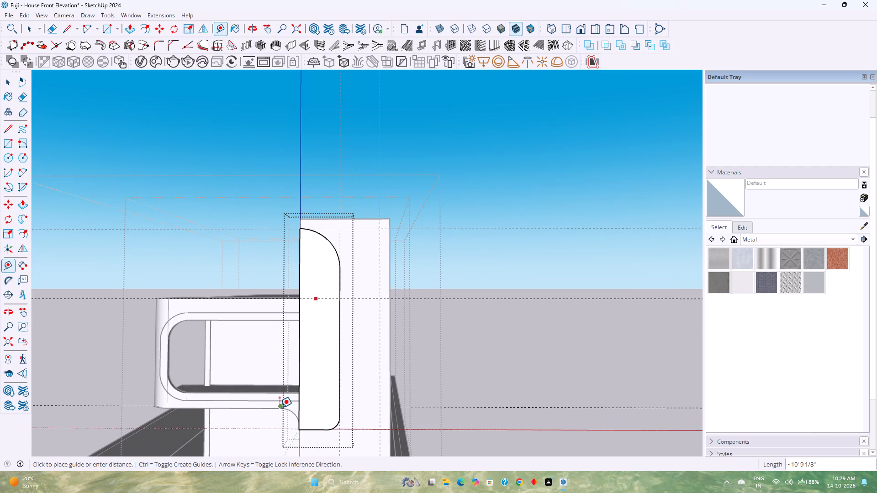
scroll(280, 408, up, 3)
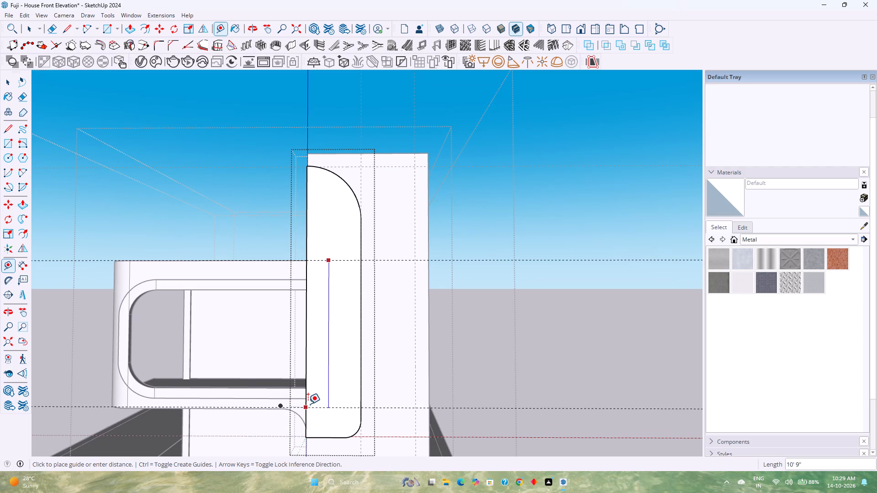
key(Up)
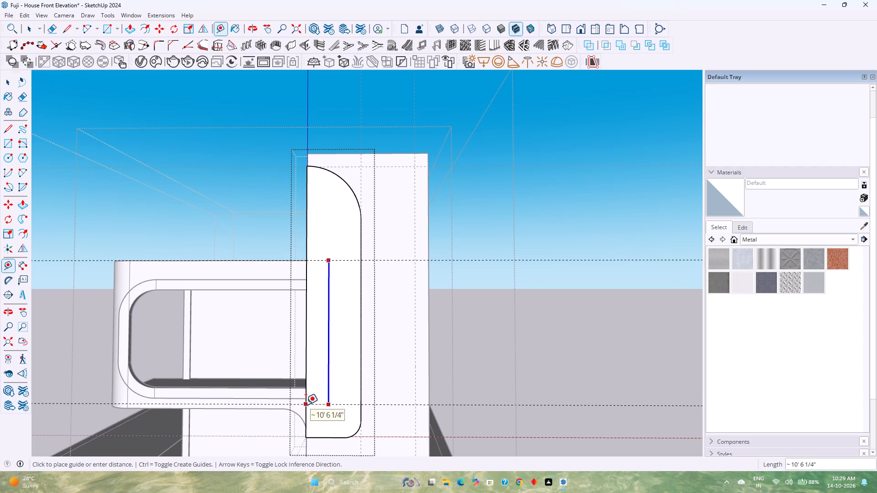
click(306, 404)
Place vertical guides 11" in from the front panel's right and left edges.
middle_drag(321, 414, 330, 391)
scroll(330, 391, down, 2)
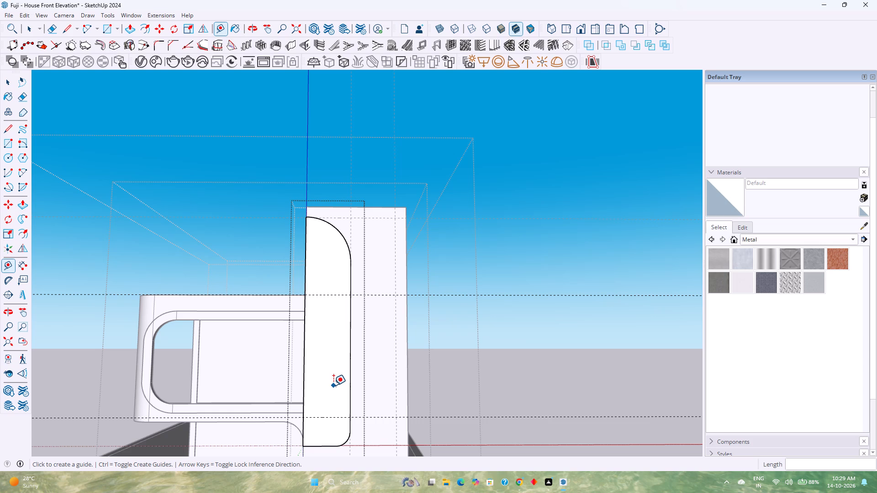
click(349, 354)
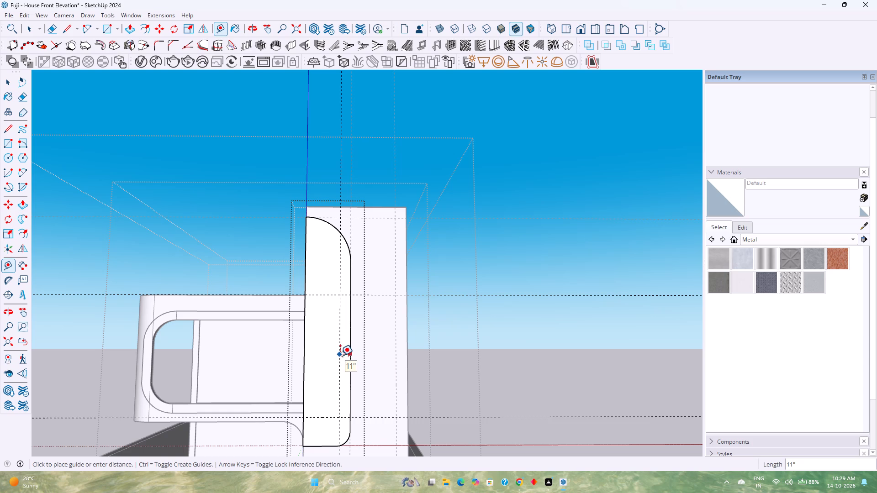
click(340, 356)
click(305, 370)
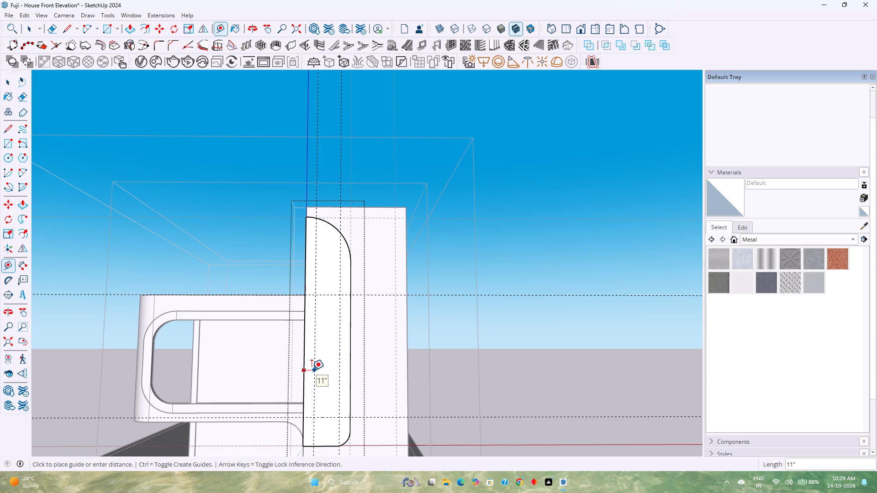
click(312, 370)
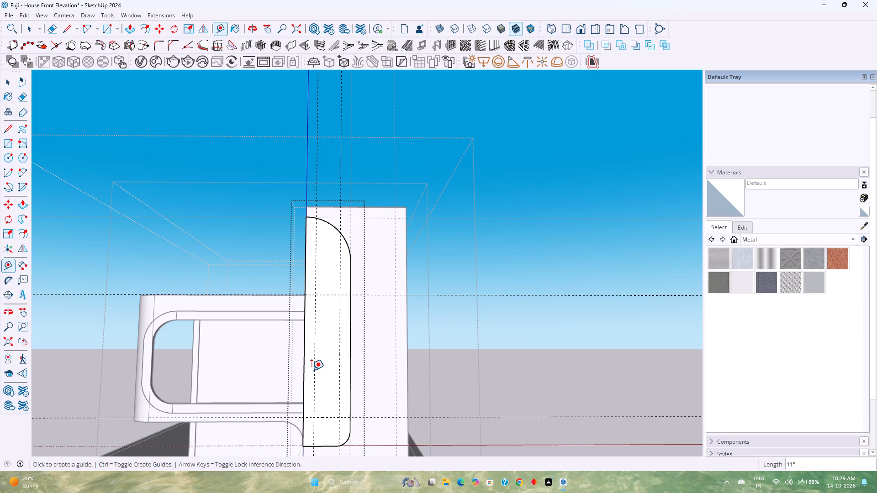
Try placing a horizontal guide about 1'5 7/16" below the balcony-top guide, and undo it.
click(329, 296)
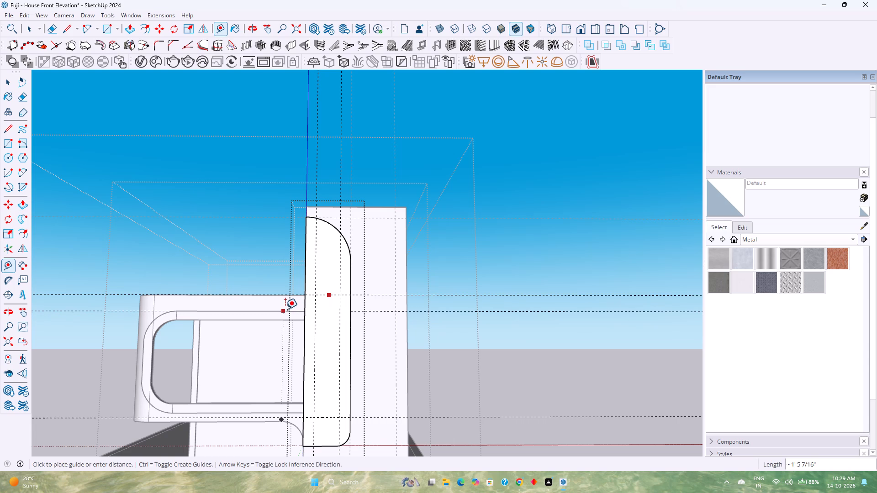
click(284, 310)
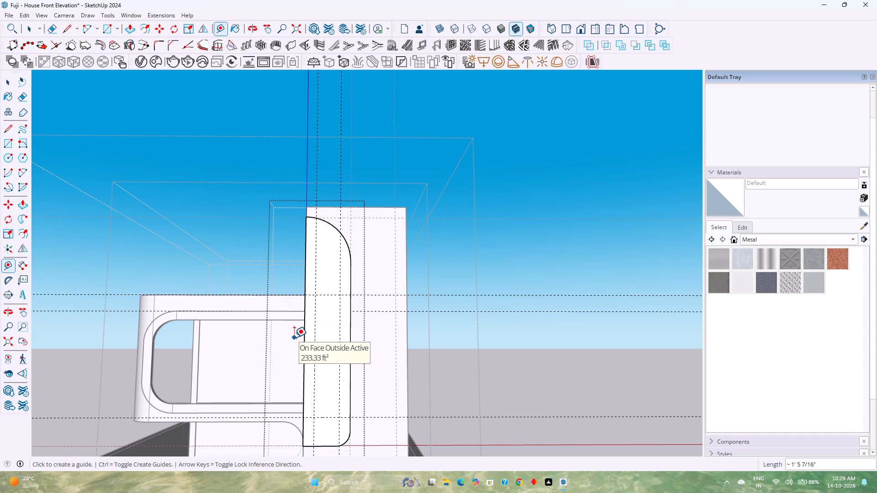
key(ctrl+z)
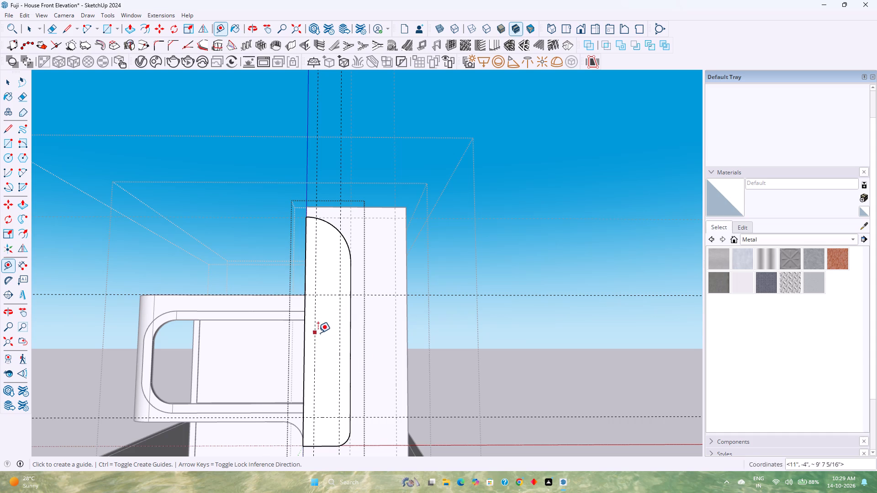
Place a horizontal guide 1'5" straight below the balcony-top guide, locked to the vertical axis.
click(332, 298)
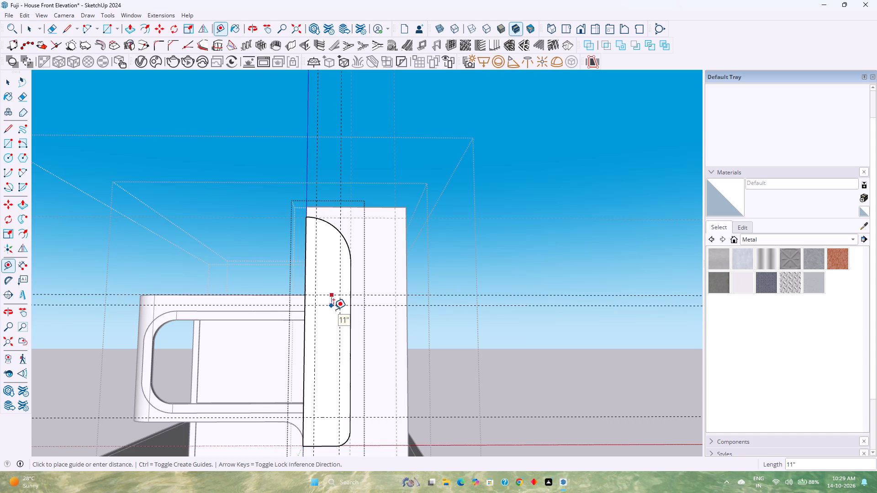
key(Up)
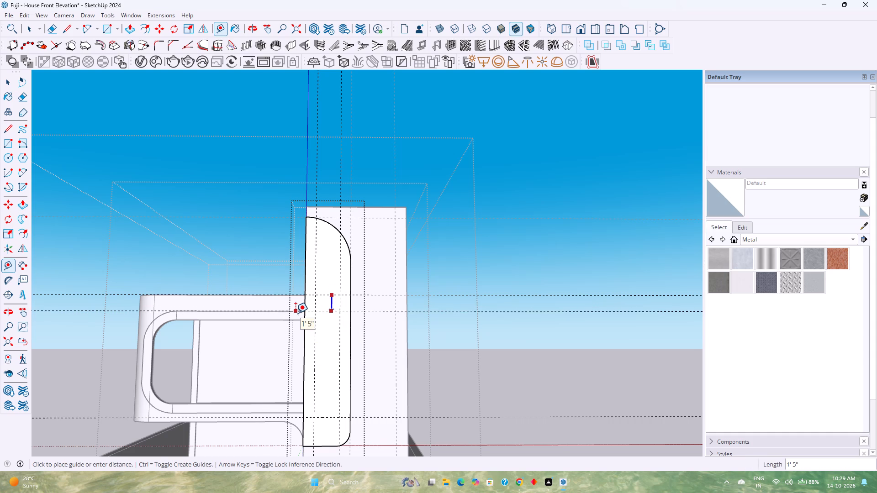
click(296, 313)
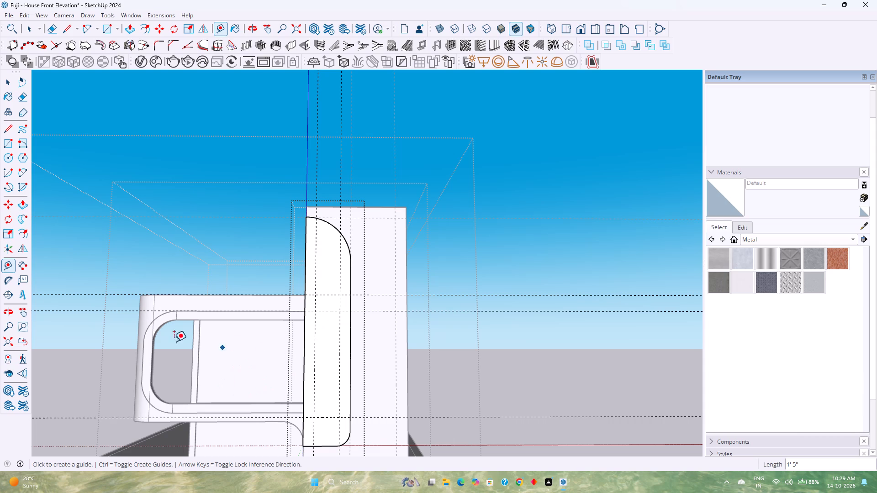
Draw a rectangle 2'2" by about 9'1 1/4" on the front panel between the guide intersections.
click(106, 32)
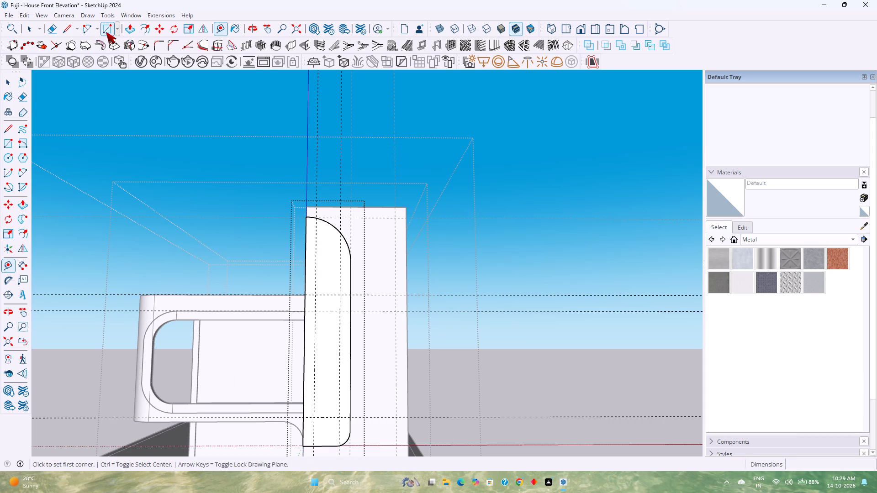
scroll(337, 353, up, 4)
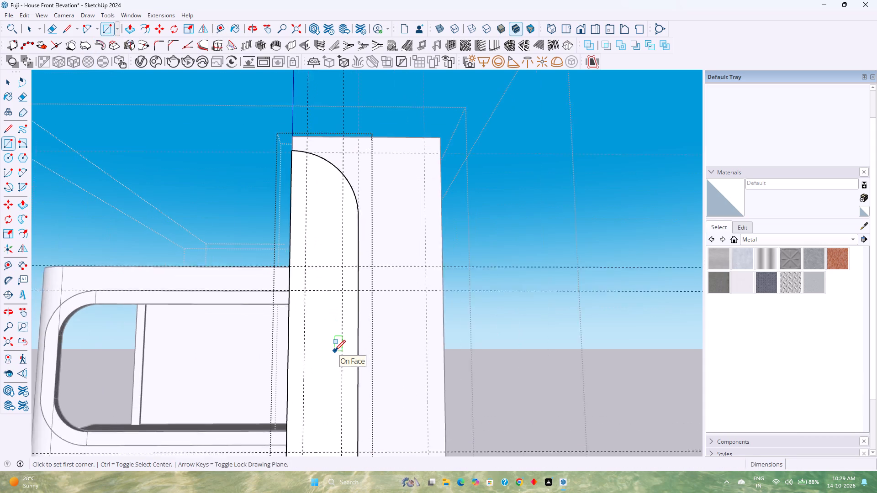
scroll(335, 351, up, 1)
click(304, 285)
scroll(304, 285, down, 3)
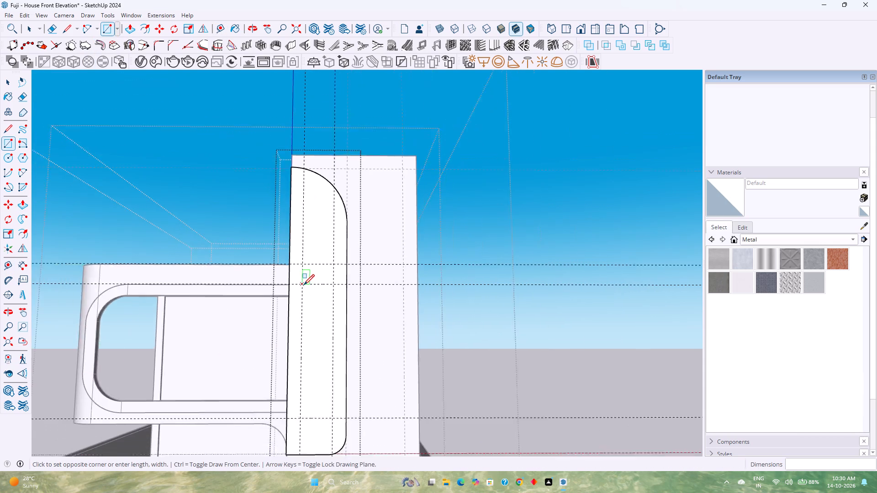
scroll(304, 285, down, 2)
click(328, 394)
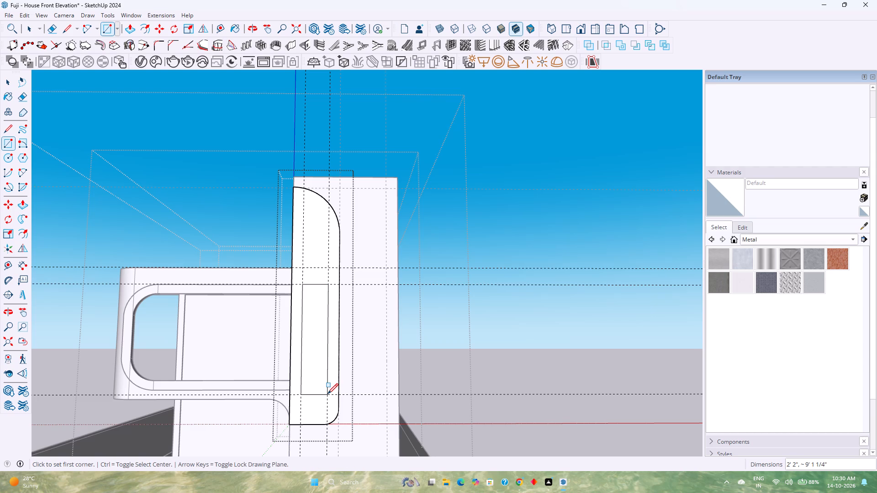
Offset the front panel's long outer side edge and curved top edge inward by 9".
key(space)
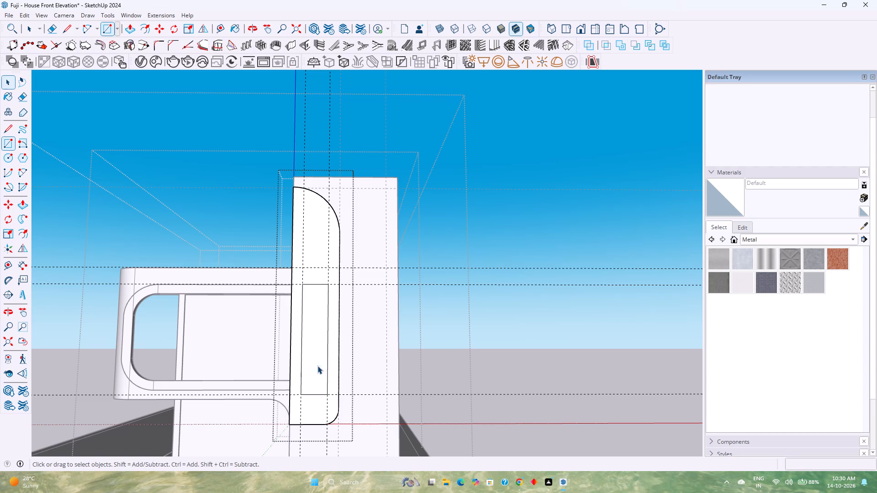
click(339, 365)
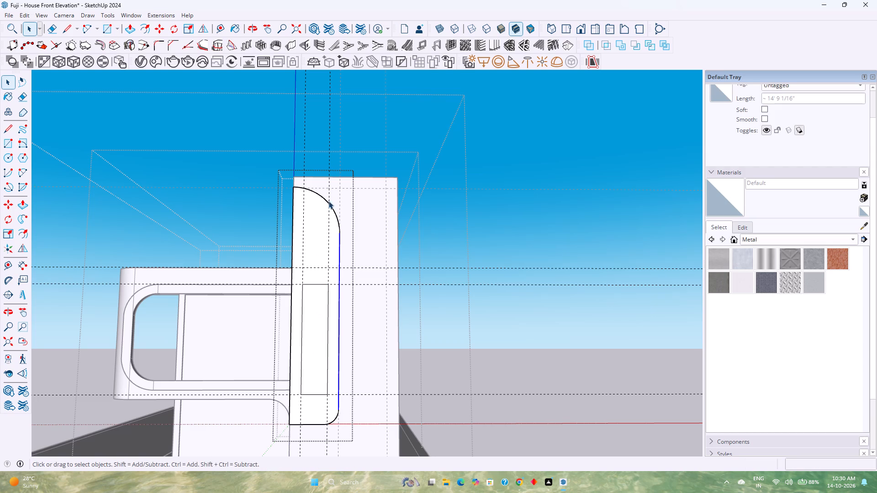
ctrl+click(332, 209)
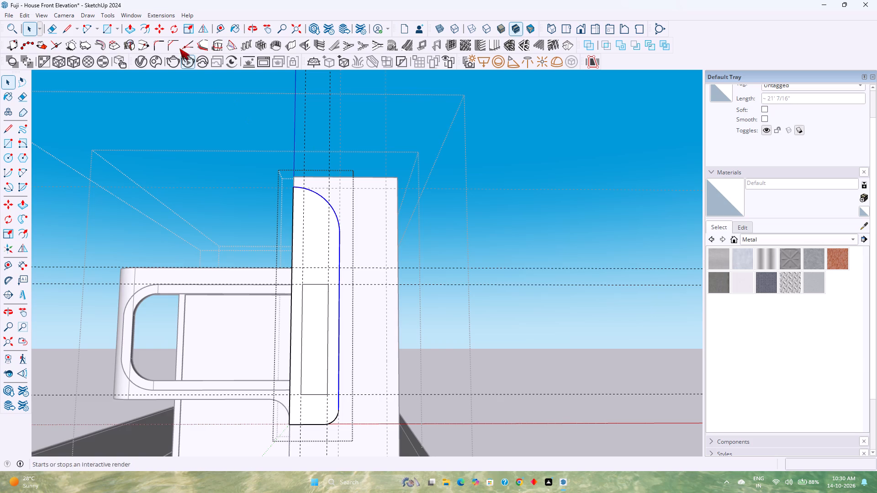
click(148, 31)
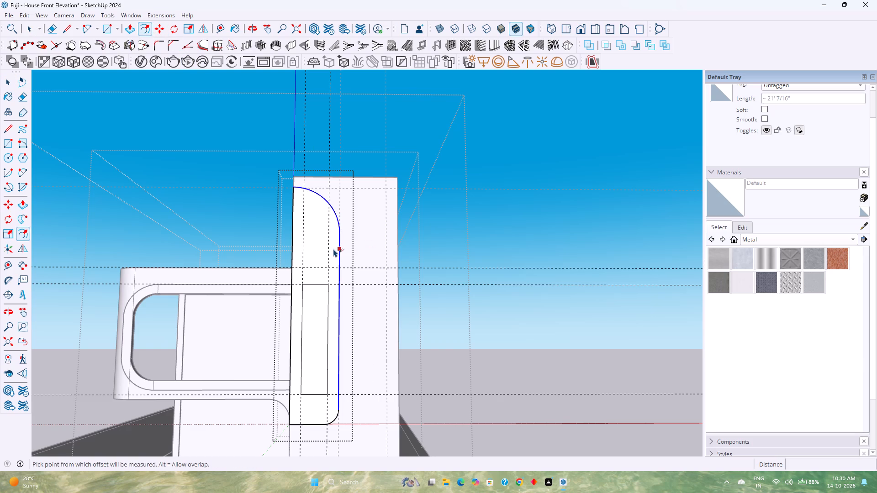
click(338, 249)
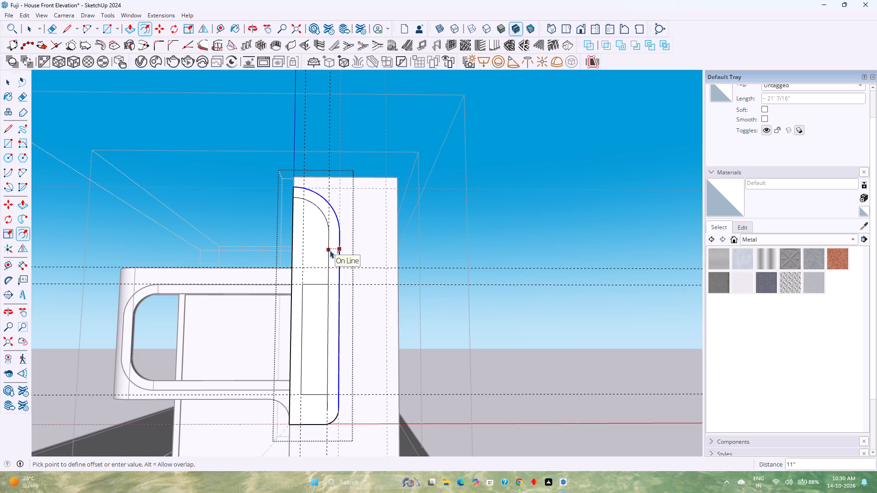
scroll(332, 248, up, 2)
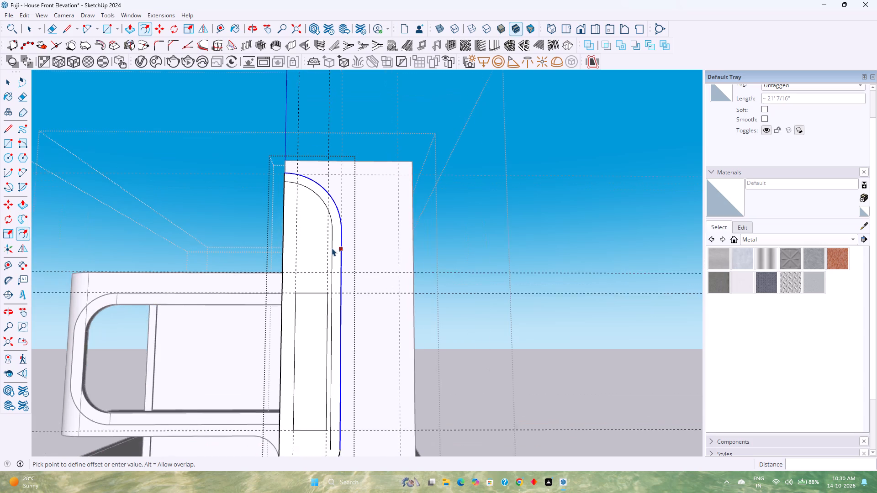
scroll(332, 248, up, 2)
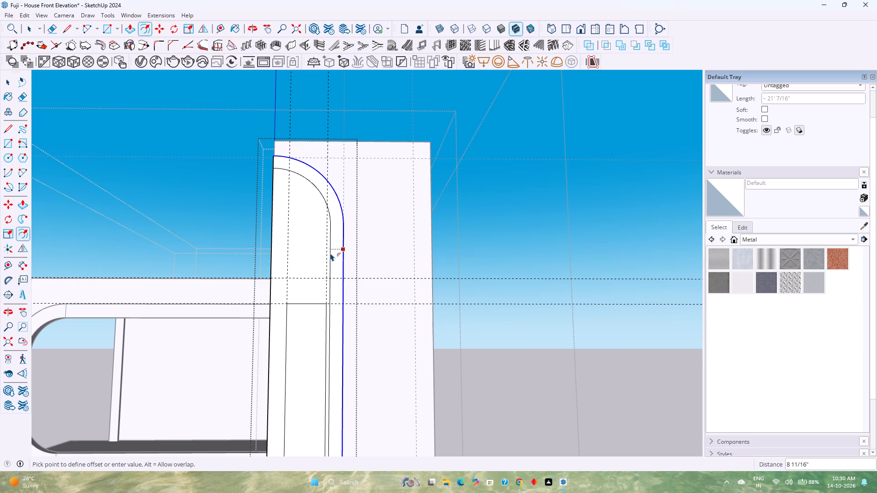
key(9)
key(Return)
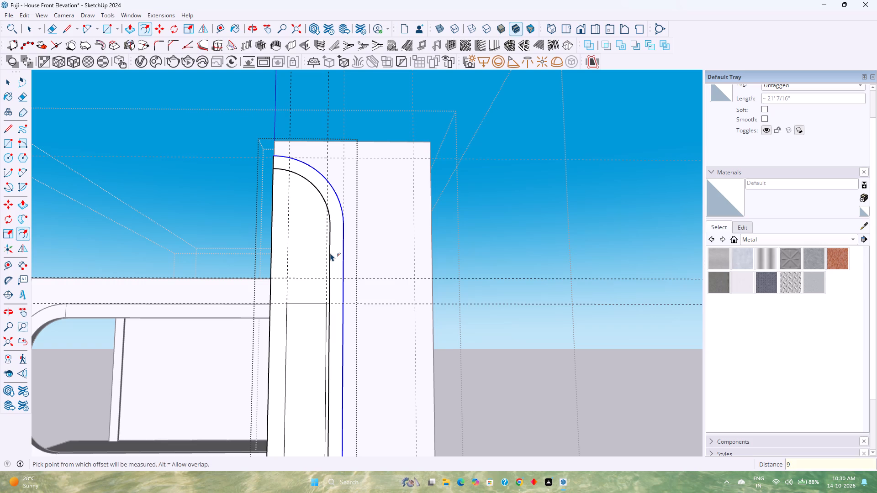
scroll(330, 253, down, 6)
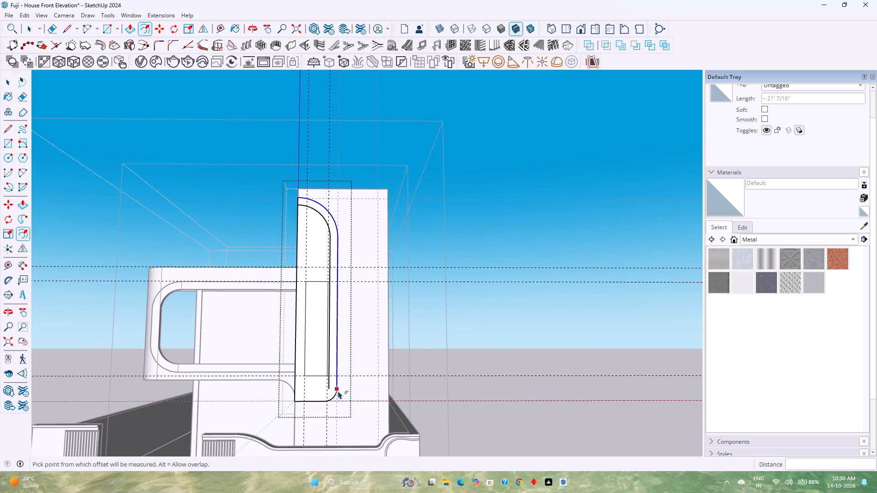
scroll(338, 391, up, 9)
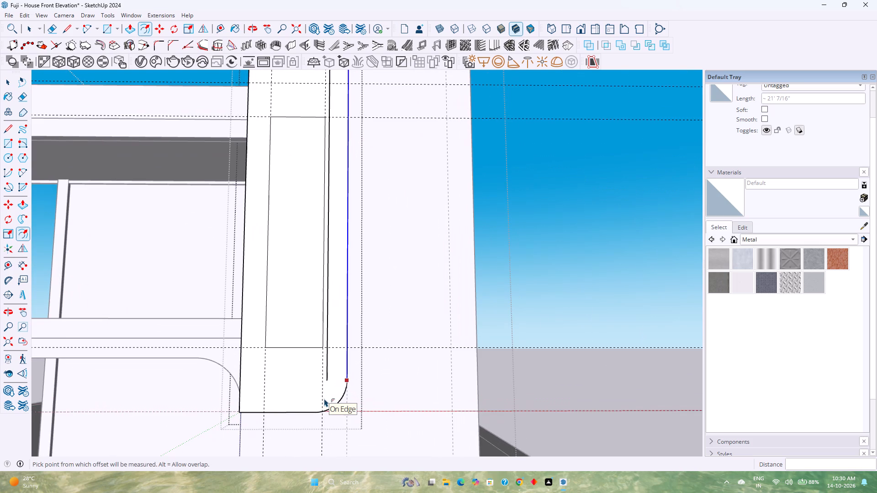
key(Escape)
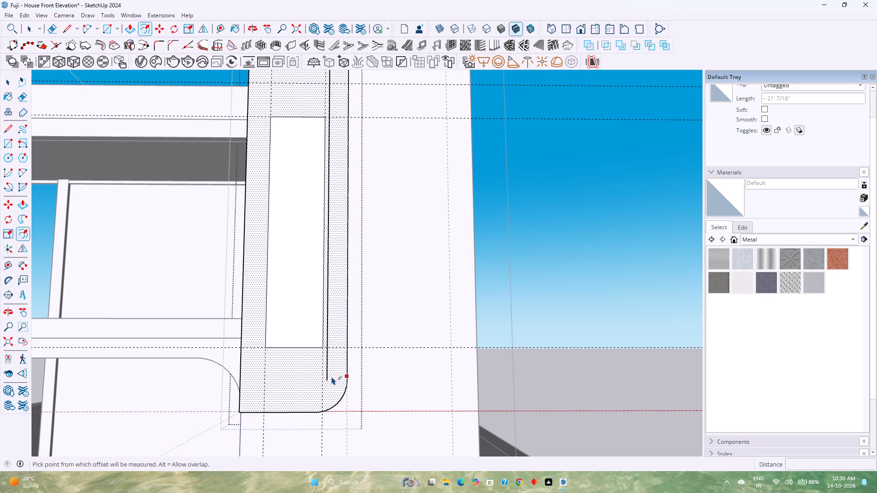
Extend the lower end of the offset line straight down by 8".
key(l)
scroll(327, 379, up, 1)
click(327, 379)
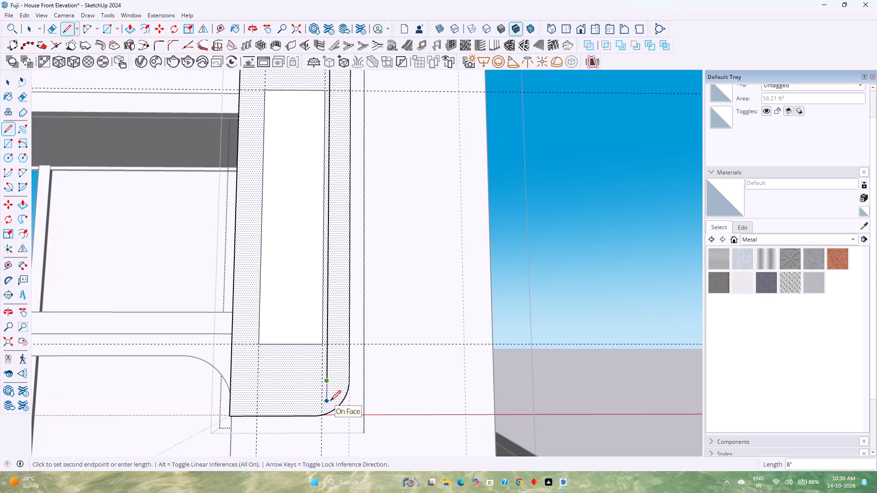
click(330, 401)
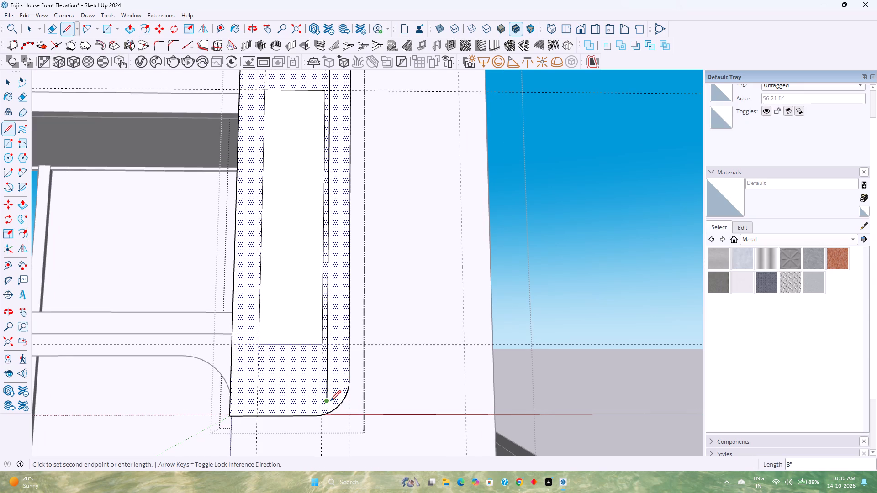
Draw an arc with a bulge of about 3/4" joining the extended line's end to the panel's rounded bottom corner.
key(a)
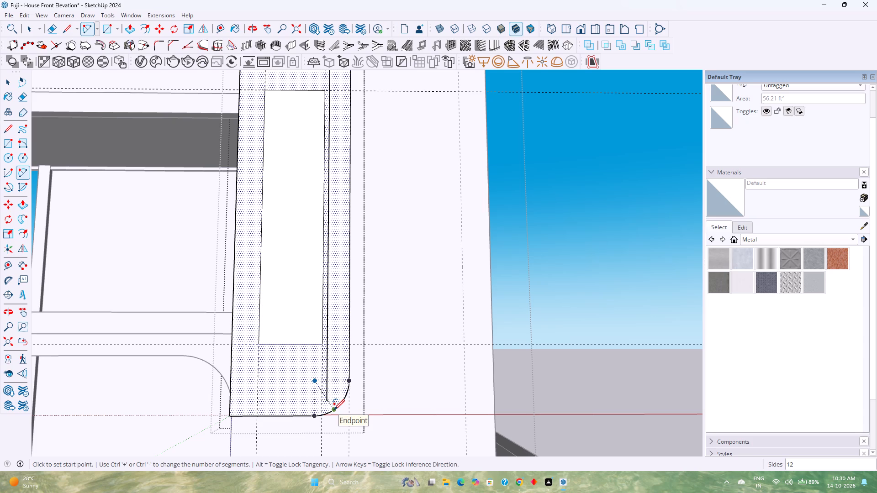
click(333, 410)
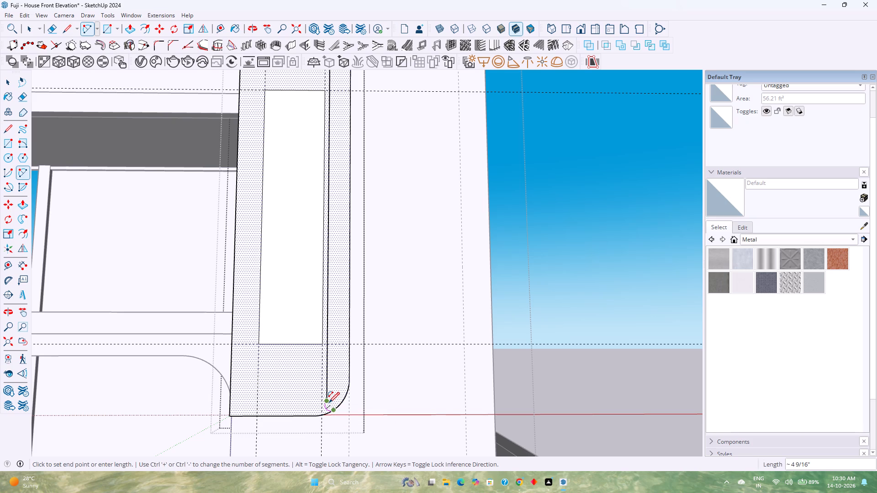
scroll(329, 403, up, 13)
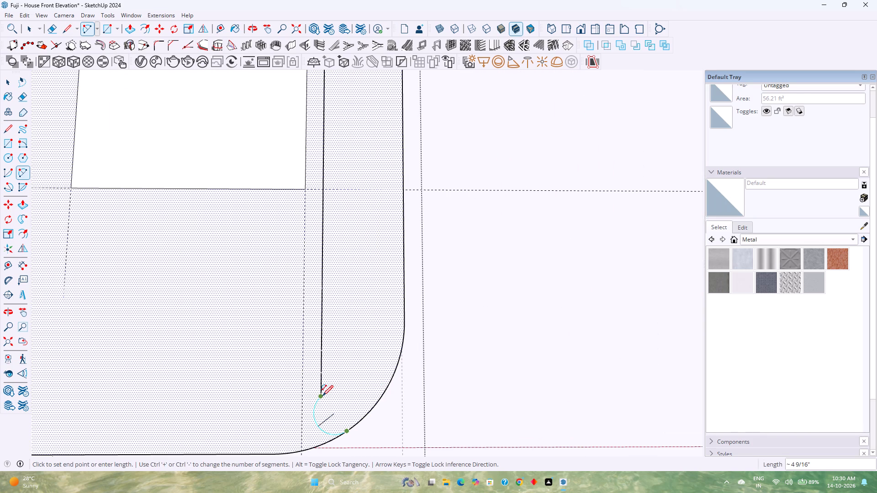
click(322, 396)
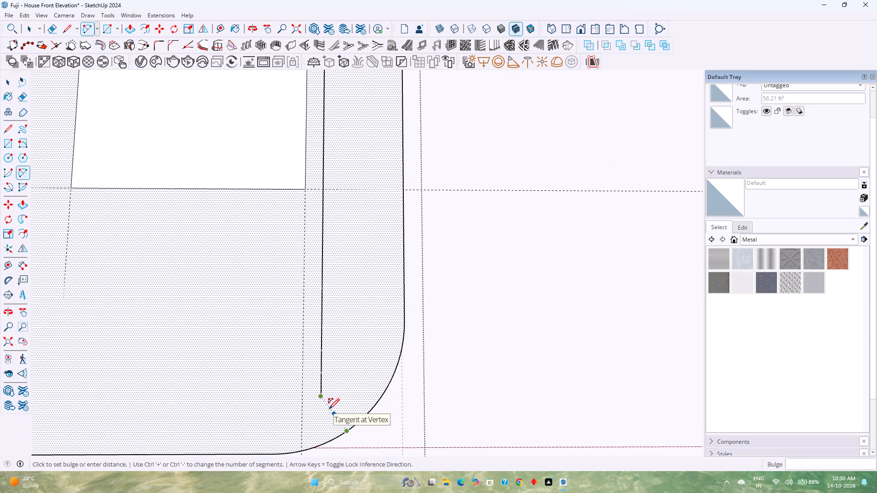
scroll(326, 412, up, 4)
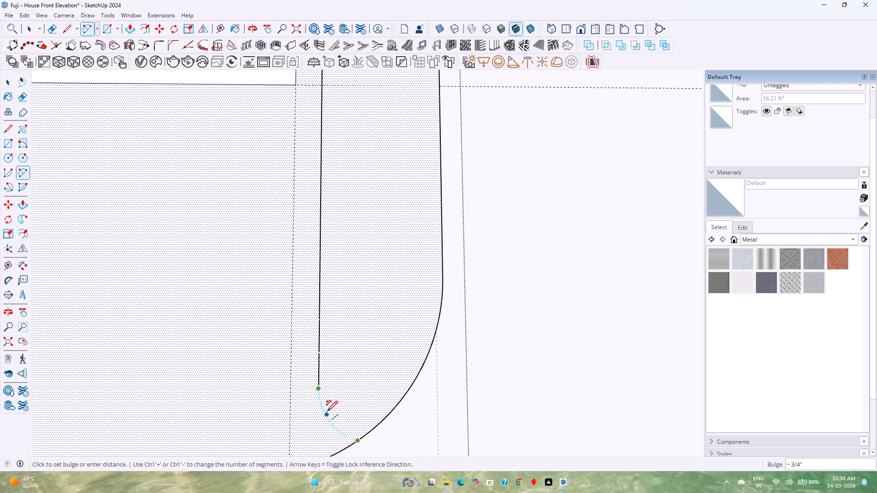
click(327, 411)
Set the small closing arc at the panel's bottom corner to 20 segments.
key(space)
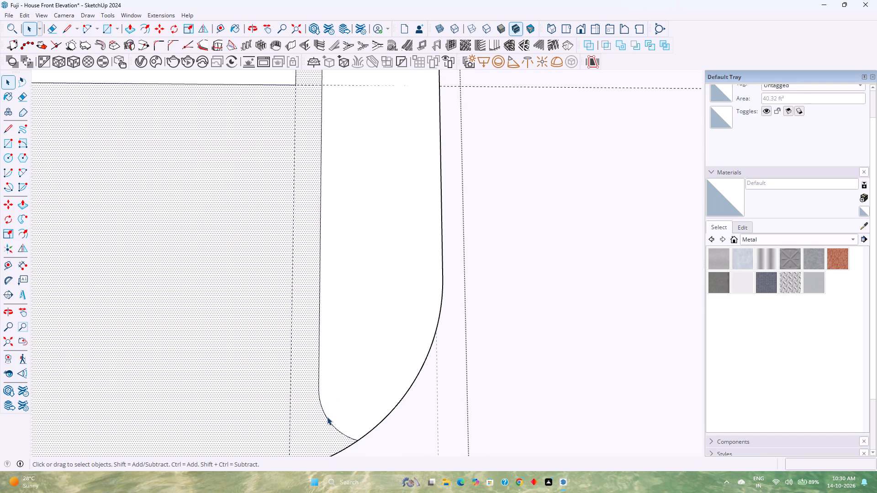
click(327, 420)
scroll(327, 420, down, 16)
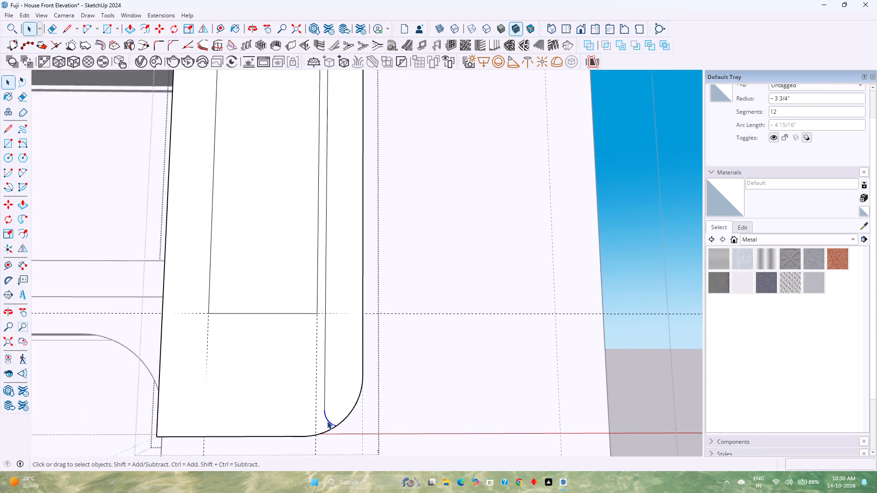
scroll(327, 421, down, 9)
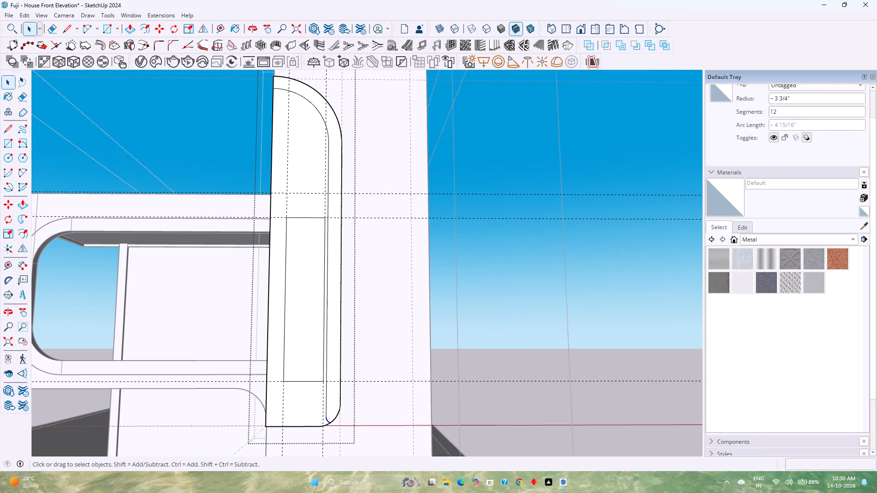
double_click(792, 111)
text(20)
key(Return)
Pull the curved border strip along the front panel's outer edge forward by 1".
key(p)
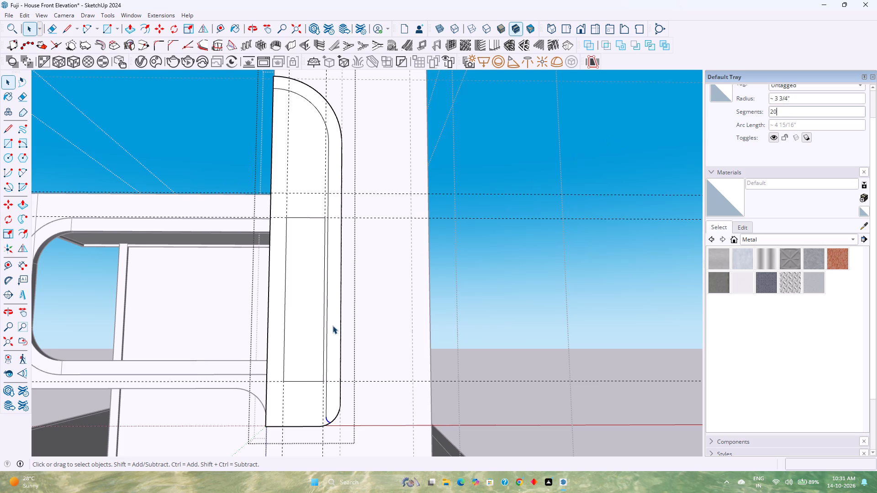
key(Escape)
click(333, 325)
key(p)
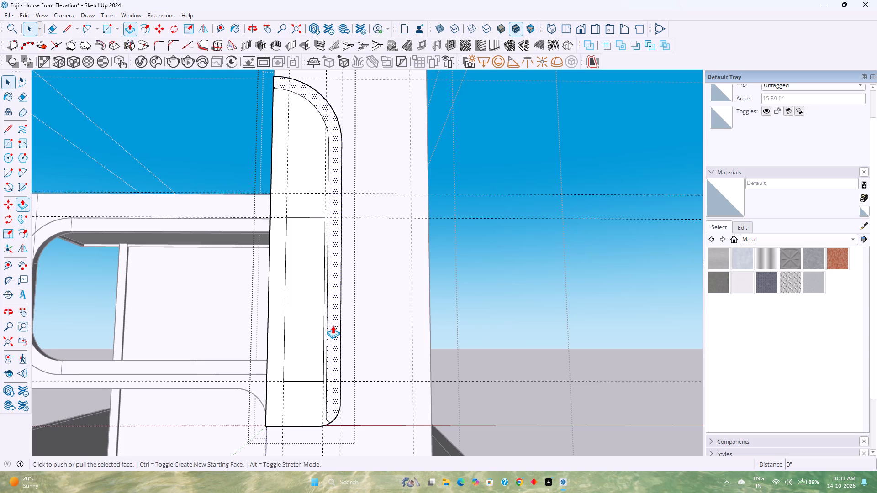
click(333, 325)
middle_drag(333, 333, 434, 426)
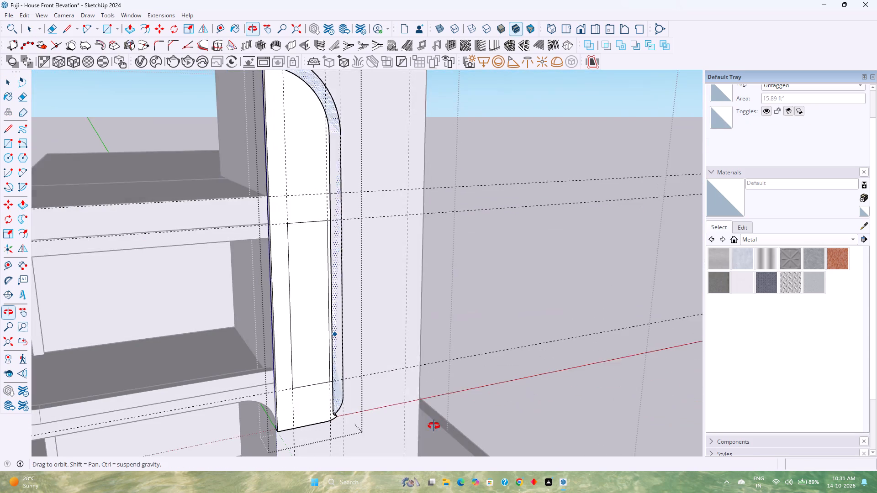
middle_drag(434, 426, 434, 426)
key(1)
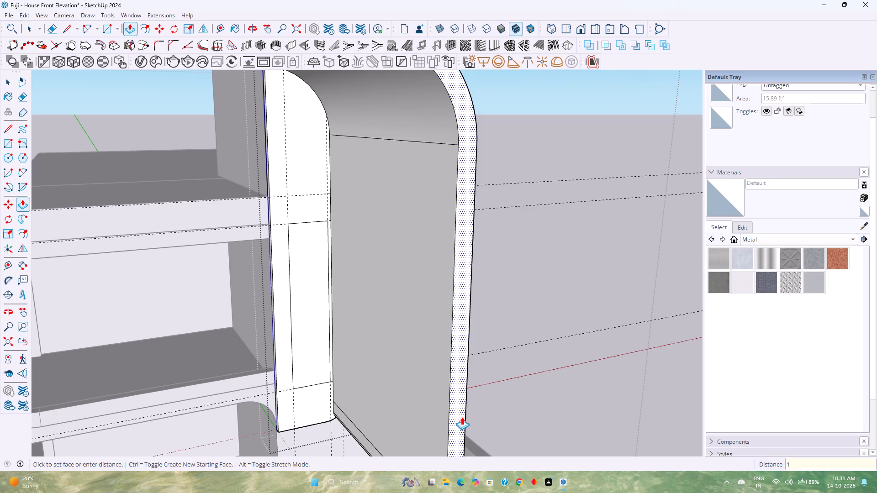
key(Return)
Repeat the 1" pull on the front face of the panel's curved border strip.
shift+middle_drag(359, 323, 411, 364)
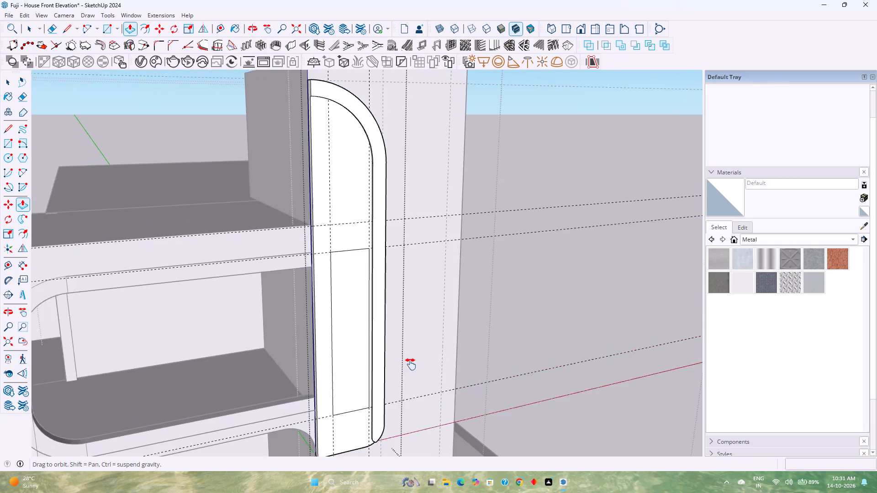
shift+middle_drag(411, 364, 445, 437)
scroll(387, 245, up, 8)
middle_drag(393, 246, 482, 278)
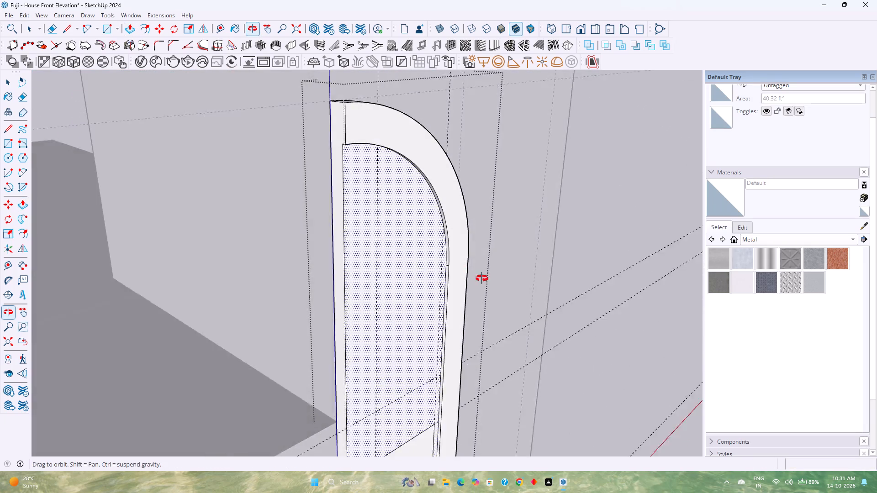
middle_drag(482, 278, 499, 282)
scroll(470, 261, down, 4)
middle_drag(449, 295, 338, 265)
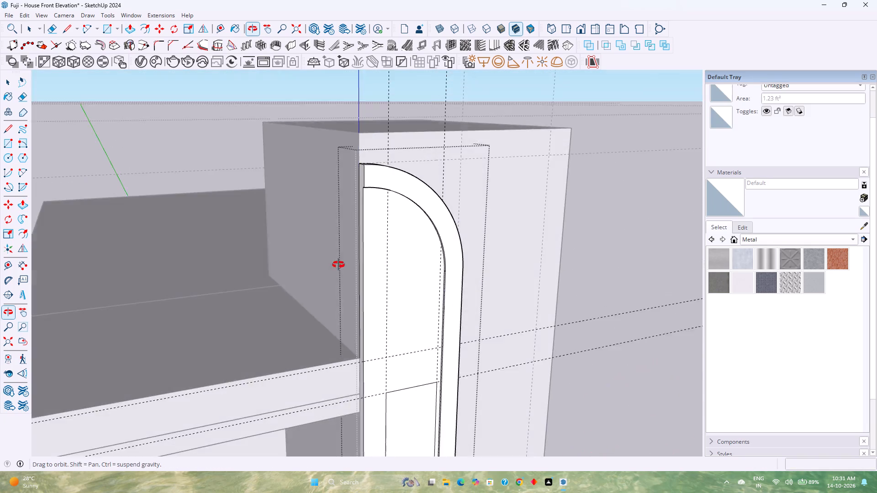
middle_drag(338, 265, 337, 264)
scroll(337, 264, down, 2)
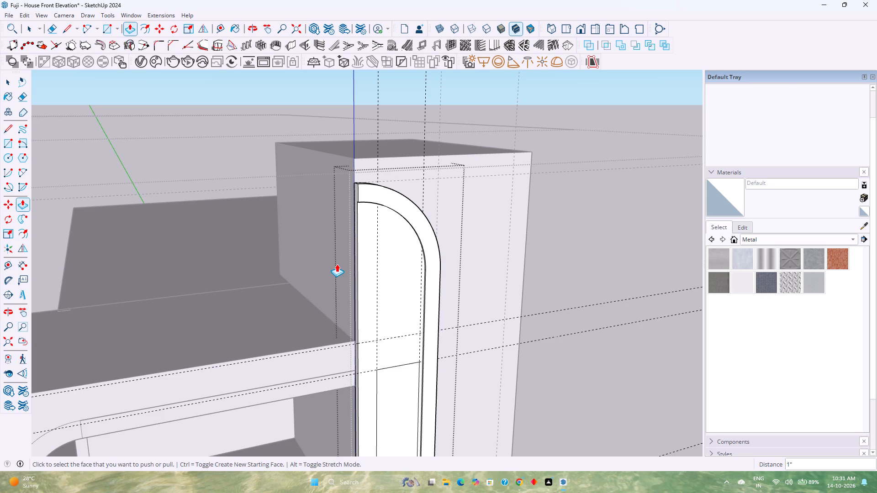
middle_drag(396, 305, 277, 273)
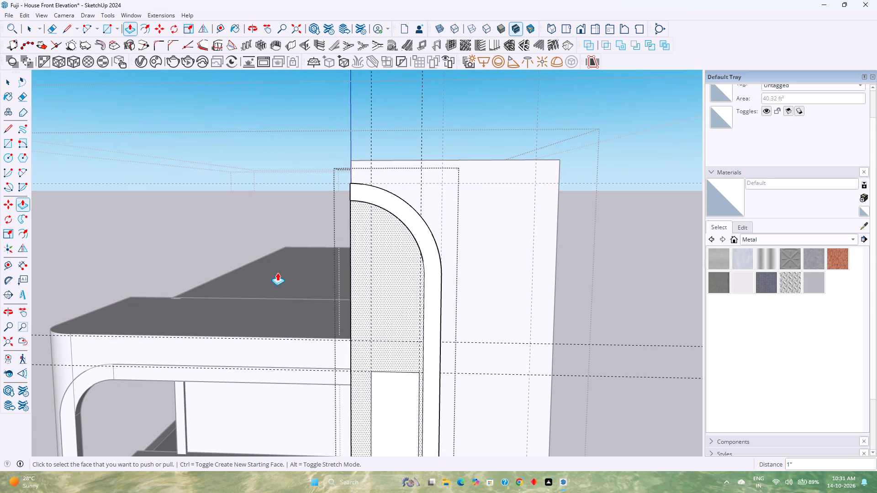
middle_drag(308, 317, 299, 268)
scroll(299, 268, down, 2)
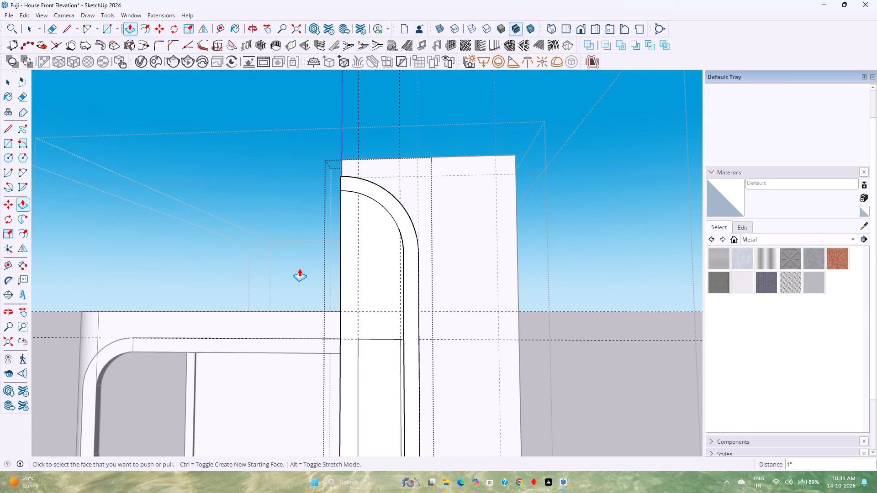
double_click(392, 215)
Repeat the 1" pull on the panel's inner face surrounding the tall rectangle.
middle_drag(366, 236, 556, 297)
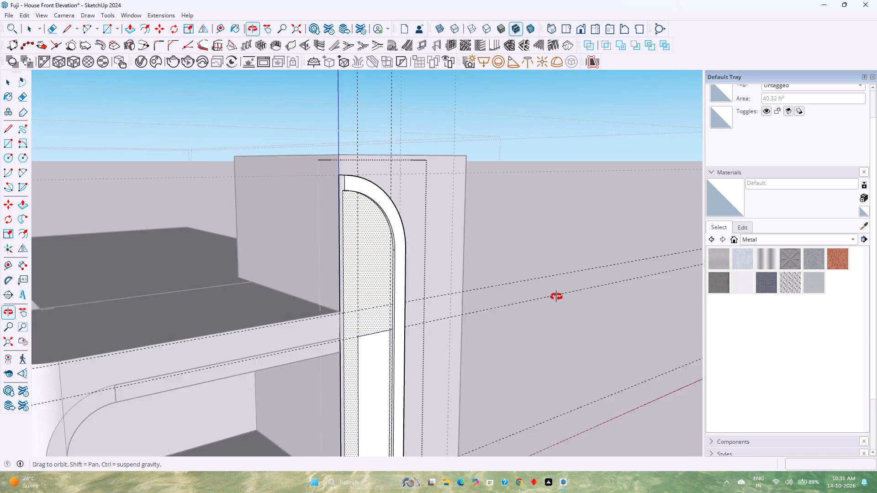
middle_drag(556, 297, 592, 297)
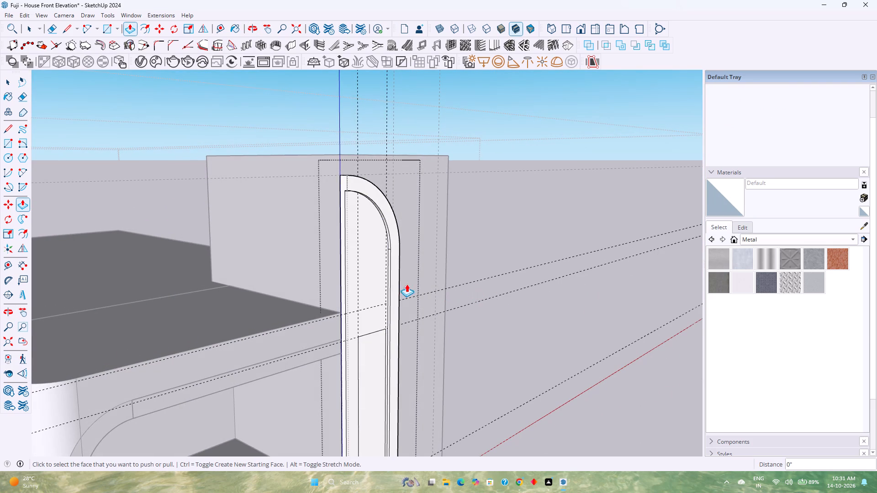
double_click(362, 281)
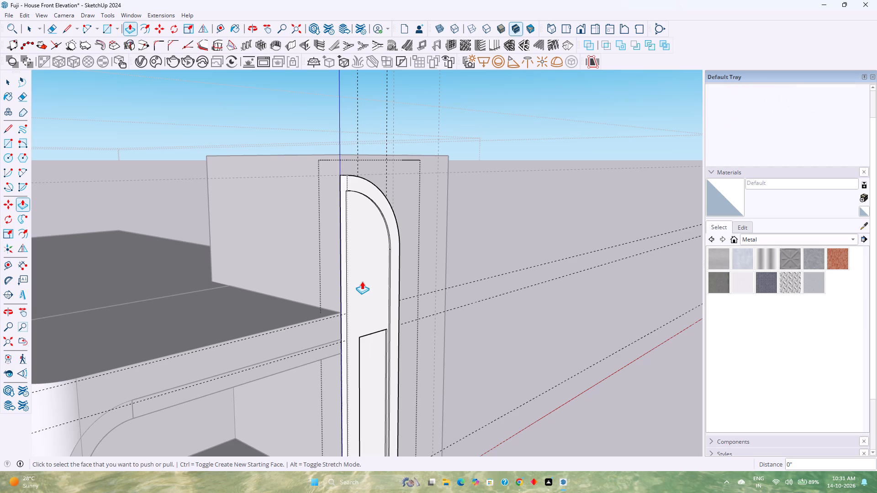
Undo the last pull and Push/Pull the panel's inner face surrounding the tall rectangle by 1" instead.
key(ctrl+z)
click(362, 281)
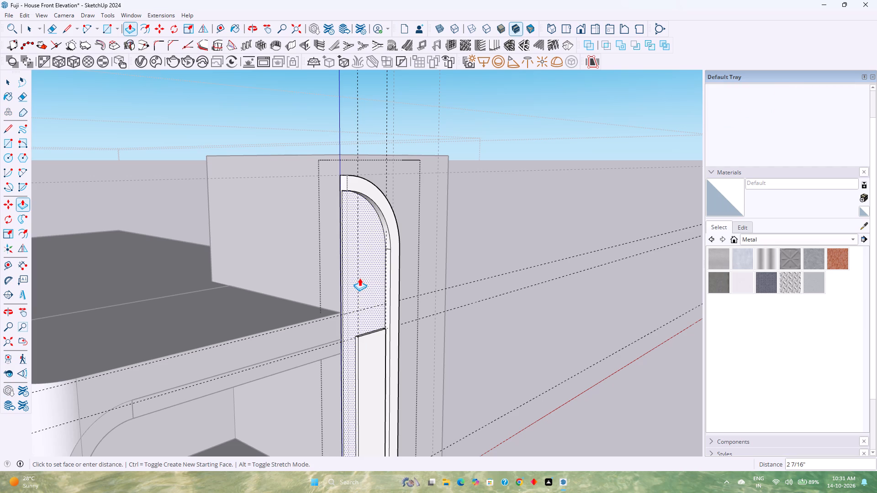
key(1)
key(Return)
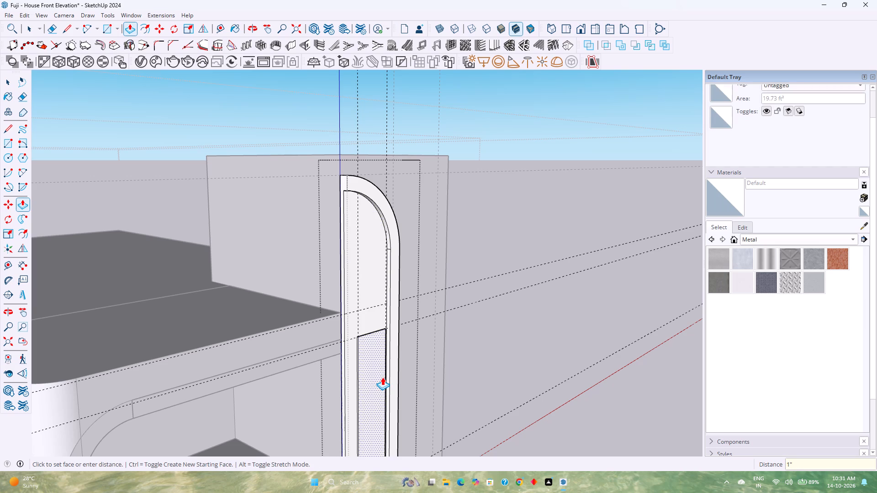
Repeat the 1" Push/Pull on the tall rectangle's face inside the panel.
double_click(382, 377)
key(space)
Examine the front panel's raised border and inner faces from the front, the side and below.
middle_drag(382, 358, 309, 358)
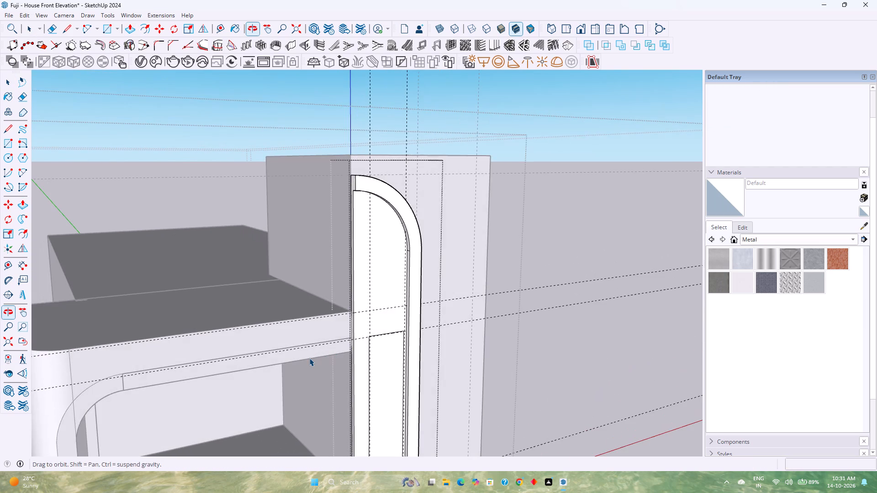
scroll(309, 358, down, 3)
scroll(358, 277, up, 8)
middle_drag(370, 272, 418, 248)
scroll(418, 248, down, 4)
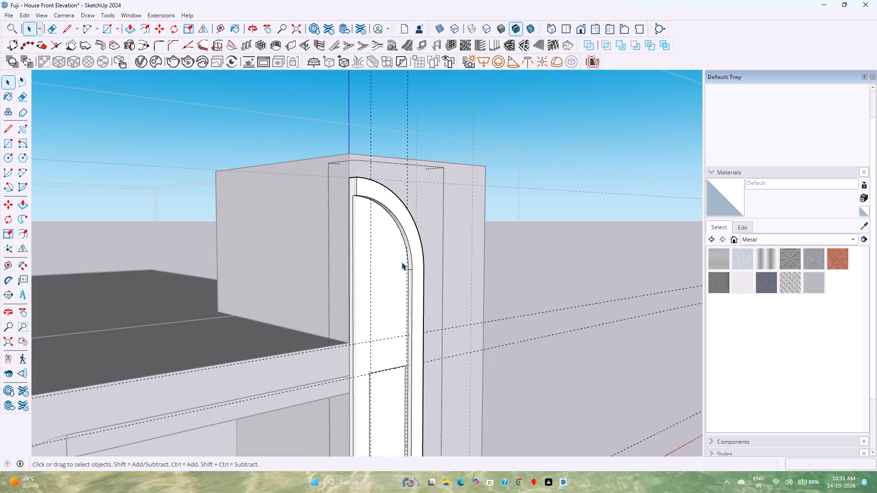
scroll(383, 278, down, 1)
middle_drag(383, 278, 370, 261)
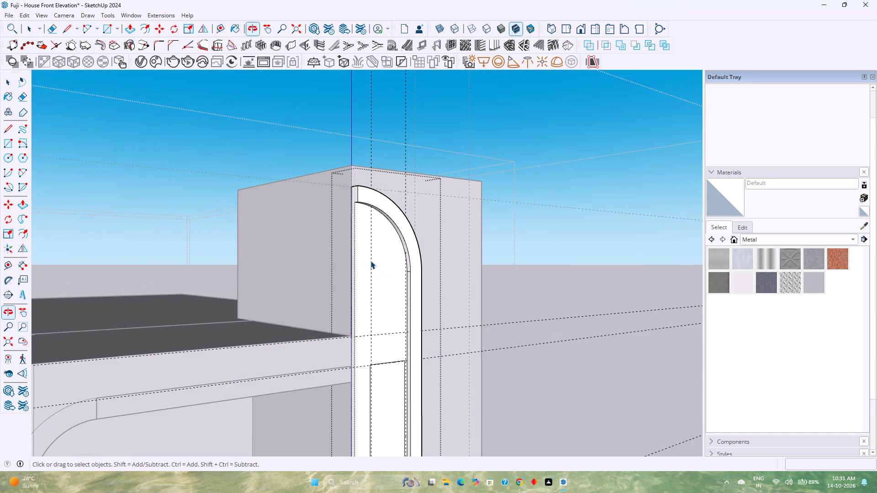
scroll(370, 261, down, 2)
middle_drag(370, 261, 289, 248)
scroll(294, 249, down, 3)
scroll(357, 317, down, 1)
middle_drag(357, 317, 346, 316)
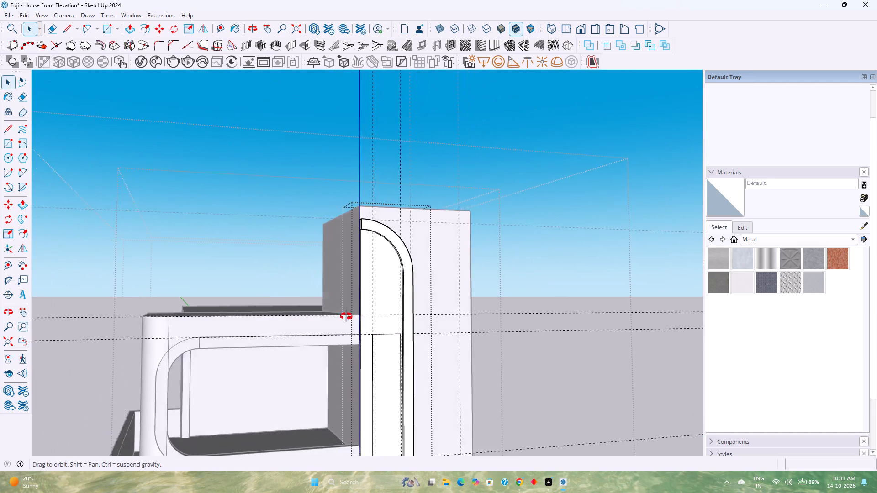
middle_drag(346, 316, 269, 309)
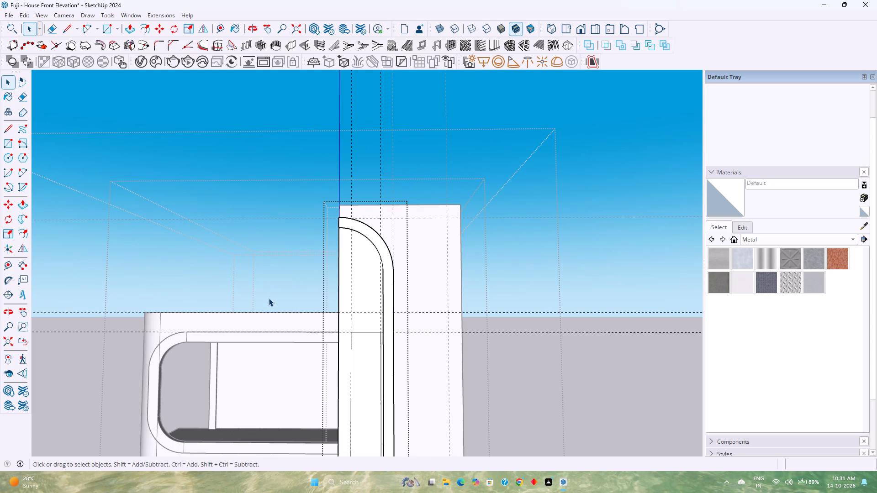
scroll(307, 293, down, 2)
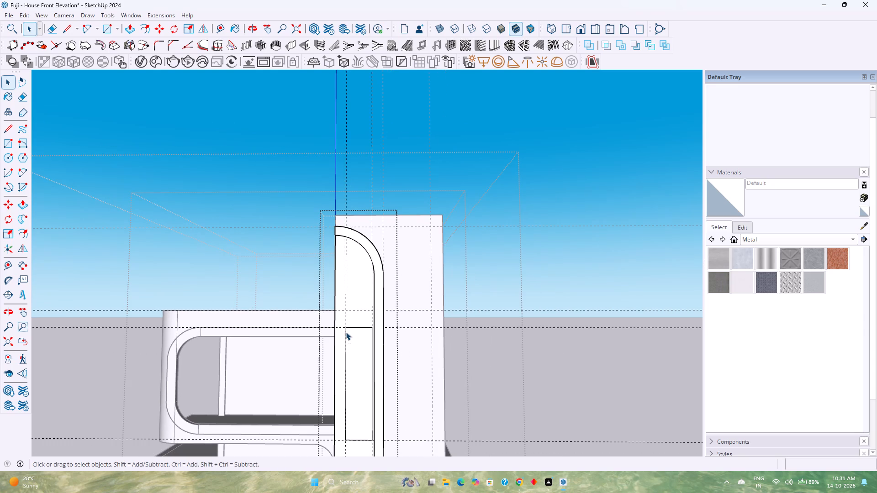
middle_drag(350, 317, 469, 343)
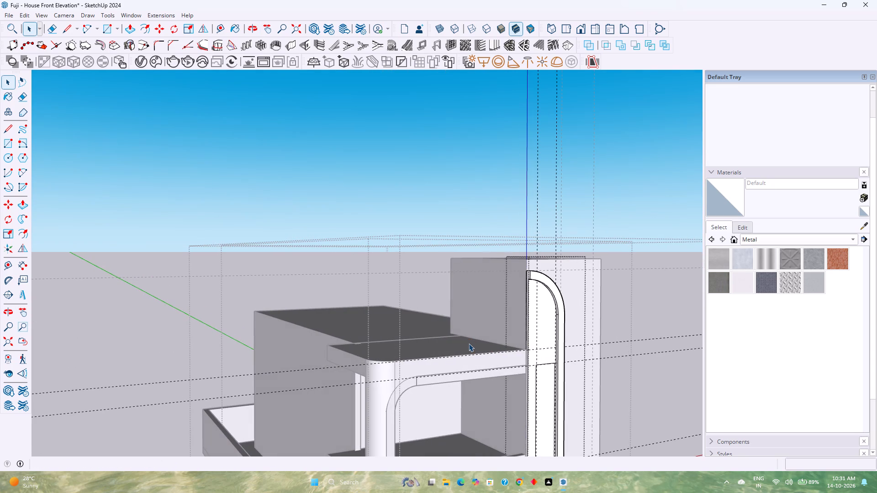
shift+middle_drag(469, 343, 212, 309)
scroll(225, 303, up, 3)
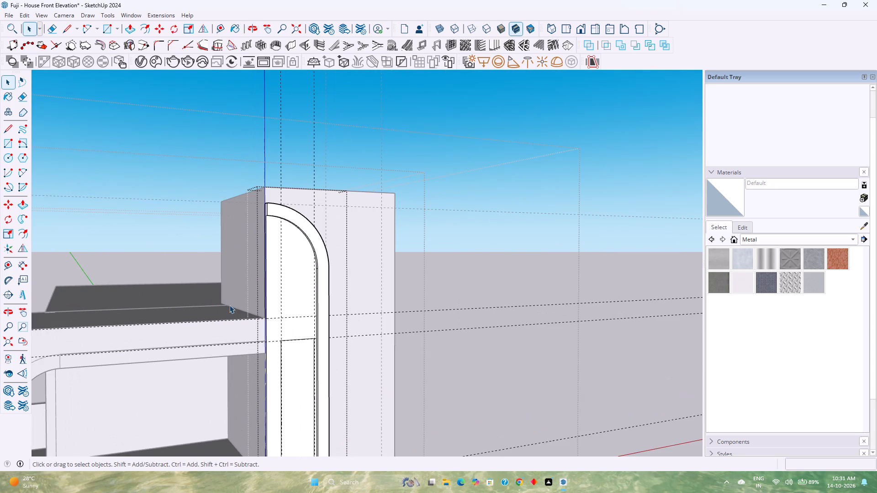
middle_drag(286, 303, 246, 264)
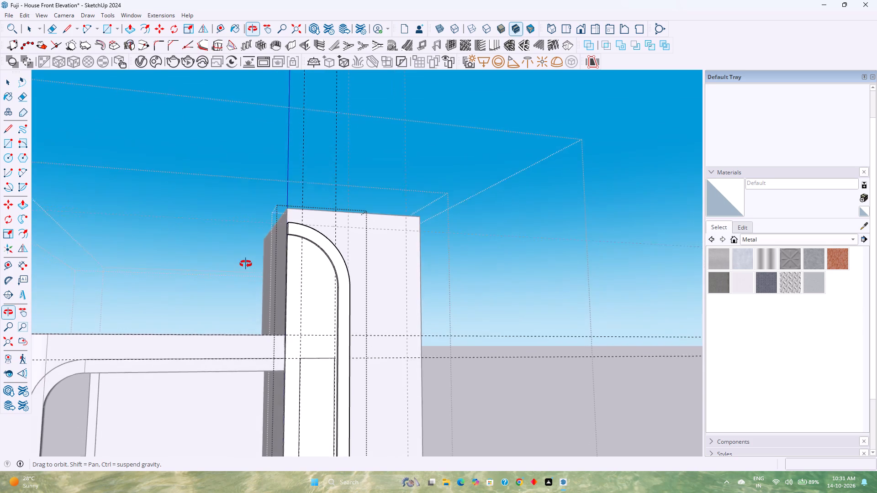
middle_drag(246, 264, 246, 258)
middle_drag(294, 315, 290, 271)
scroll(290, 271, down, 2)
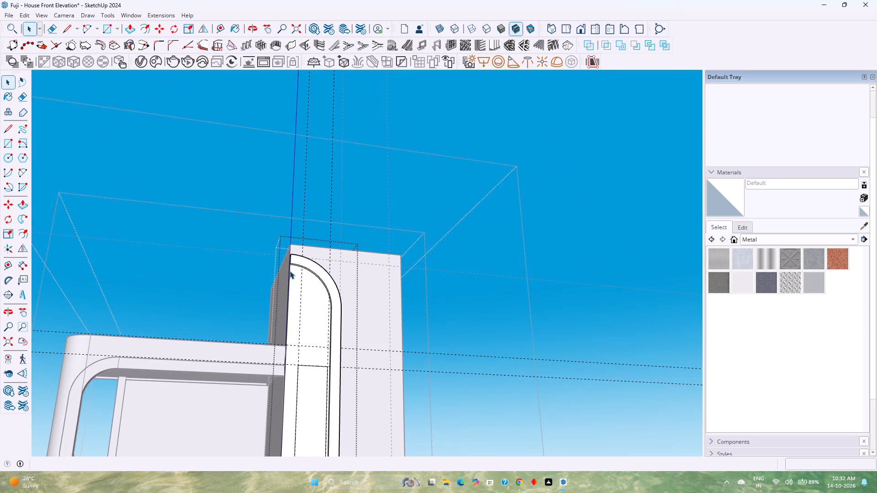
shift+middle_drag(313, 355, 330, 320)
scroll(330, 320, down, 1)
middle_drag(330, 320, 311, 319)
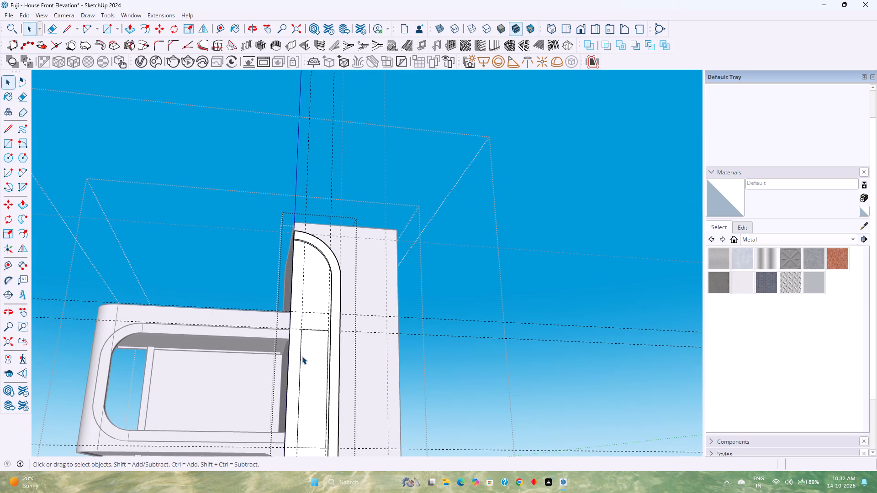
Delete the top edge and both side edges of the tall rectangle on the panel's inner face.
click(300, 358)
scroll(304, 335, up, 5)
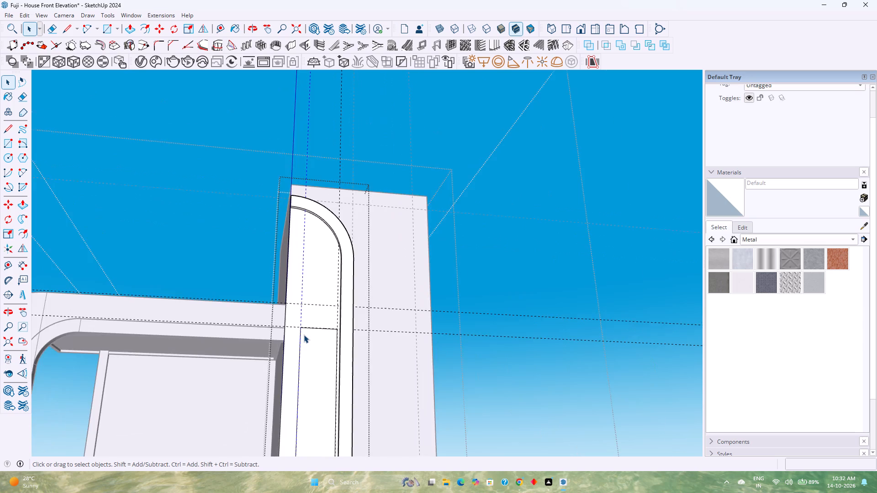
scroll(304, 335, up, 20)
scroll(304, 335, up, 1)
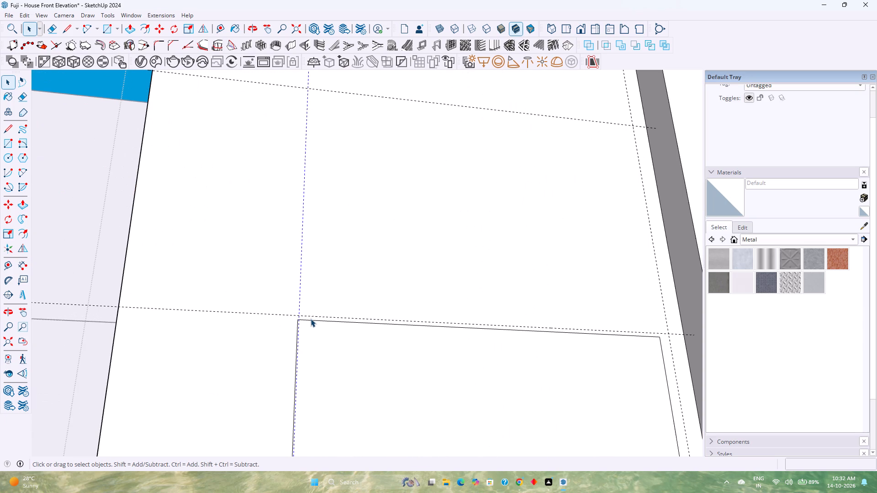
click(311, 319)
click(311, 320)
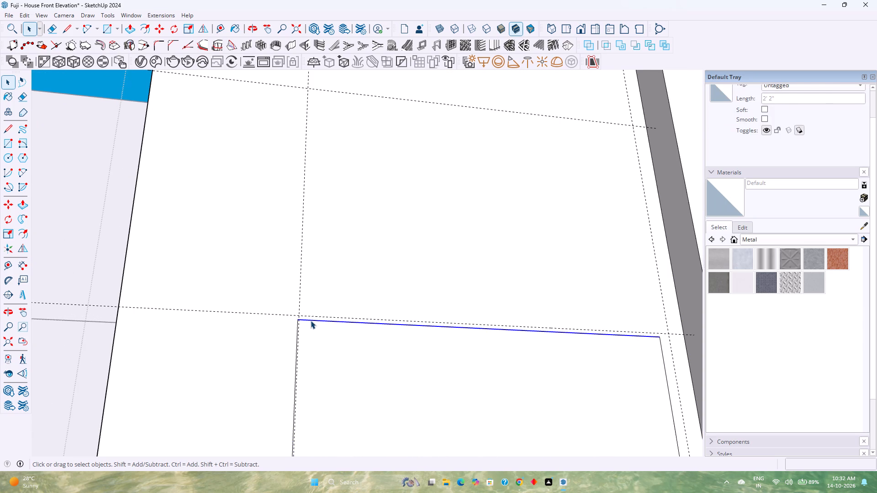
key(Delete)
click(296, 341)
key(Delete)
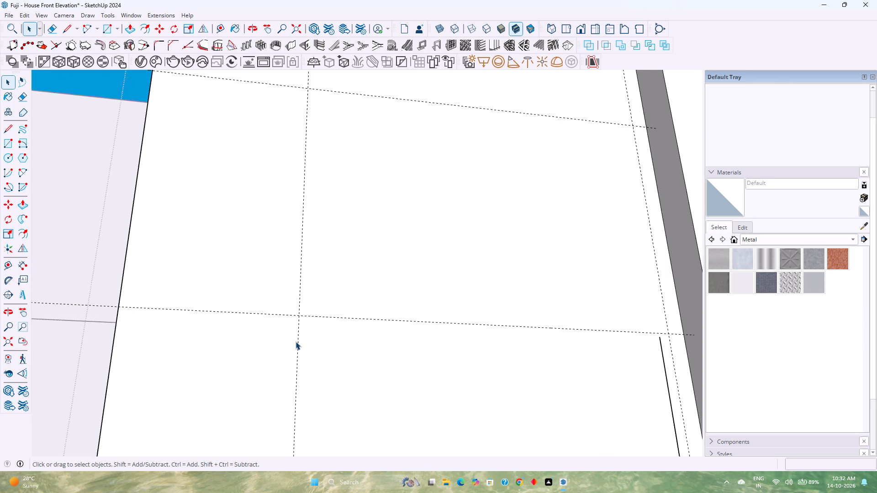
click(664, 369)
key(Delete)
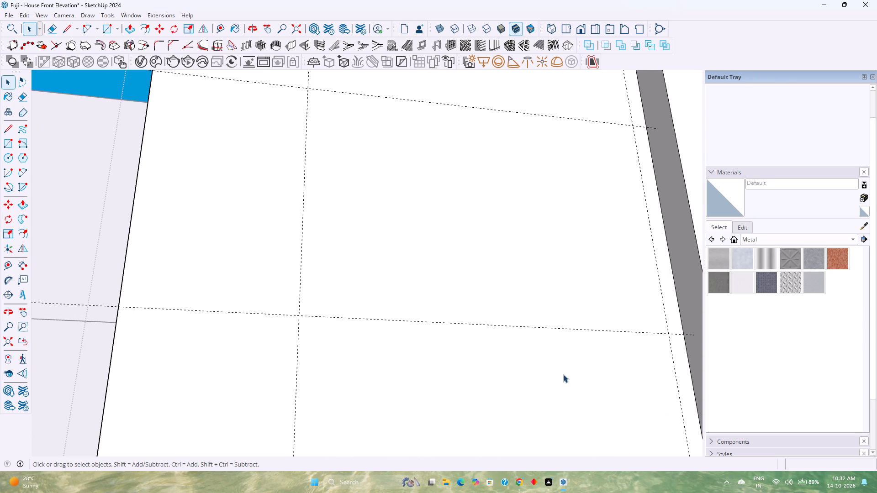
Delete the remaining bottom edge of the tall rectangle near the foot of the panel.
scroll(547, 368, down, 5)
shift+middle_drag(503, 379, 484, 333)
shift+middle_click(484, 330)
scroll(483, 313, down, 9)
shift+middle_drag(479, 318, 469, 285)
shift+middle_click(469, 283)
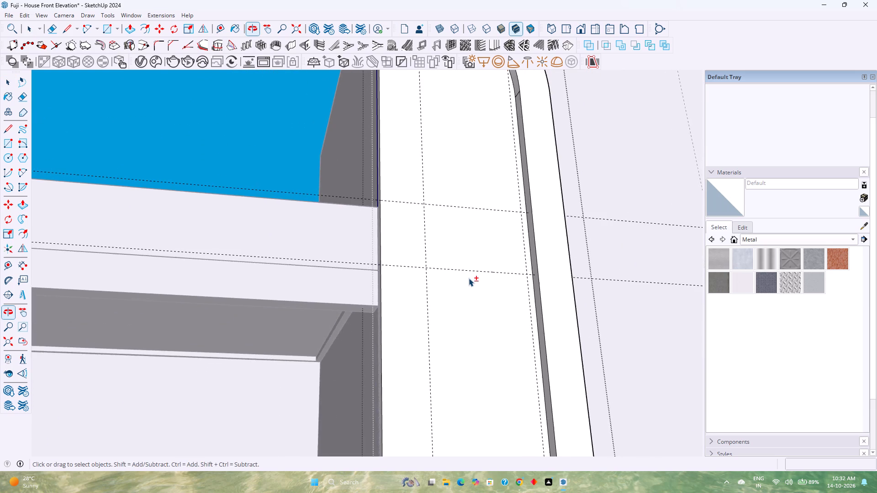
scroll(469, 278, down, 5)
scroll(476, 320, down, 2)
shift+middle_drag(476, 324, 454, 270)
scroll(453, 263, down, 5)
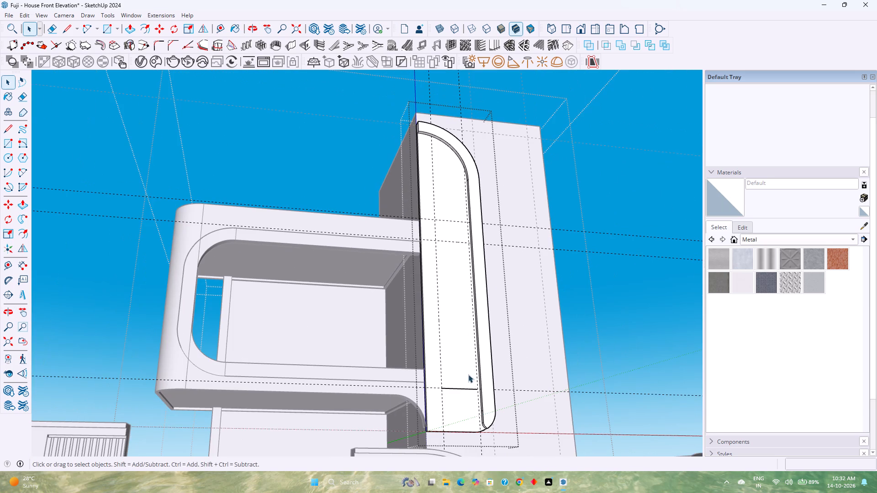
click(467, 387)
click(465, 389)
scroll(465, 389, up, 20)
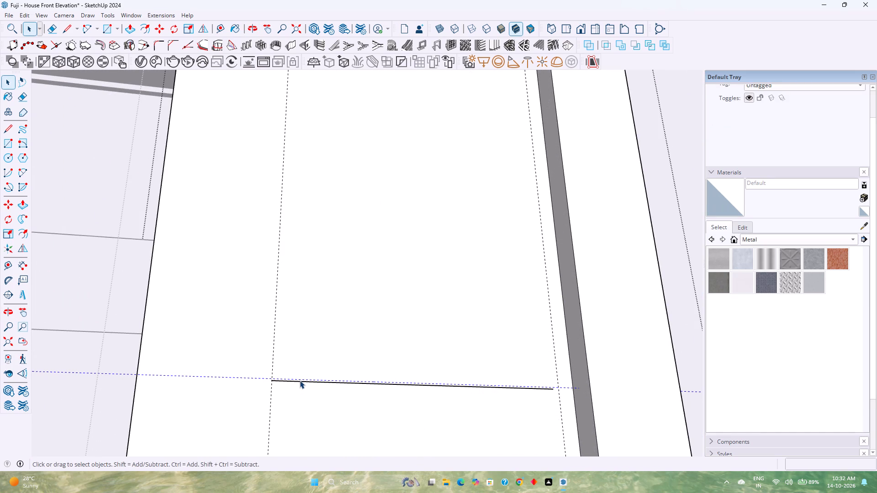
click(299, 382)
key(BackSpace)
scroll(299, 382, down, 1)
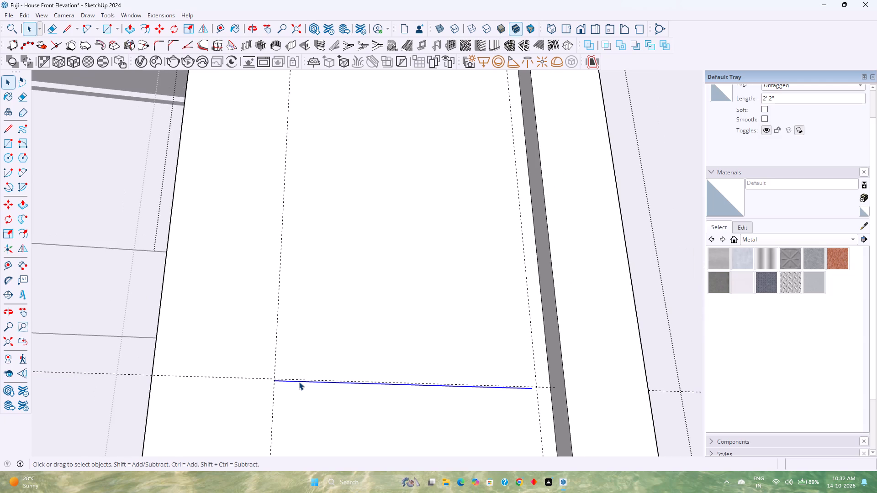
click(299, 382)
key(Delete)
Delete all construction guides from the model.
scroll(299, 382, down, 8)
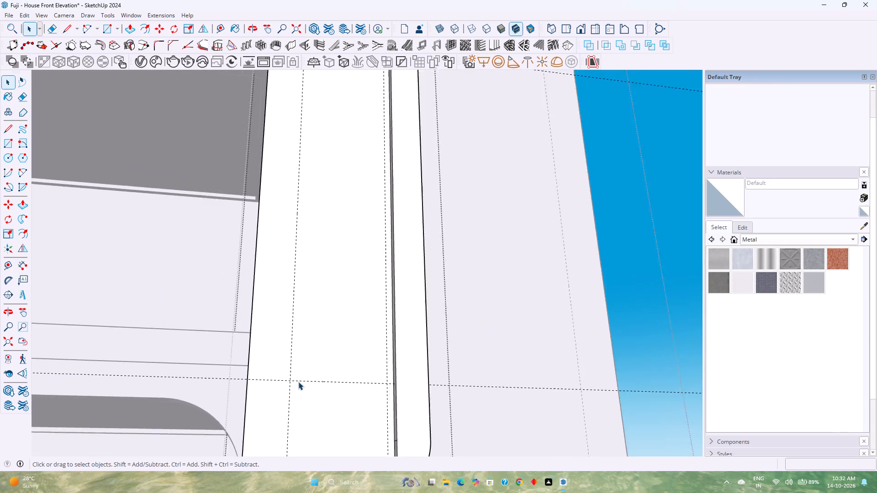
scroll(298, 382, down, 11)
middle_drag(299, 364, 295, 380)
middle_click(294, 380)
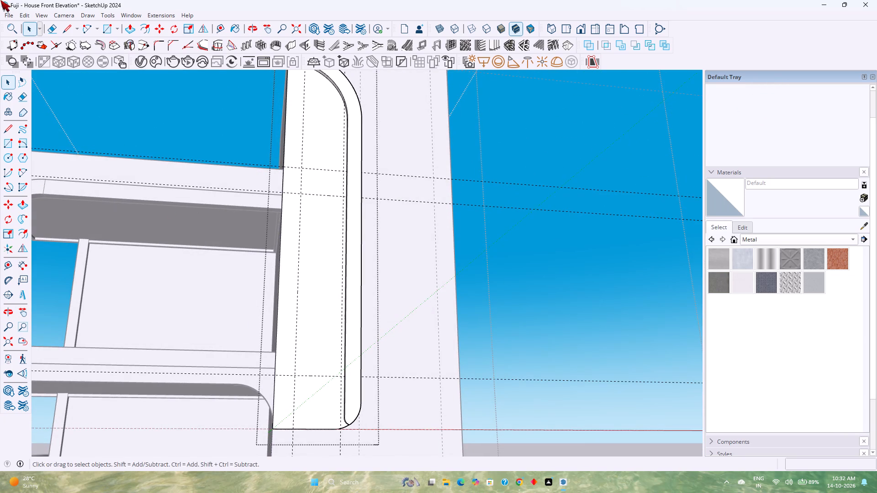
click(25, 15)
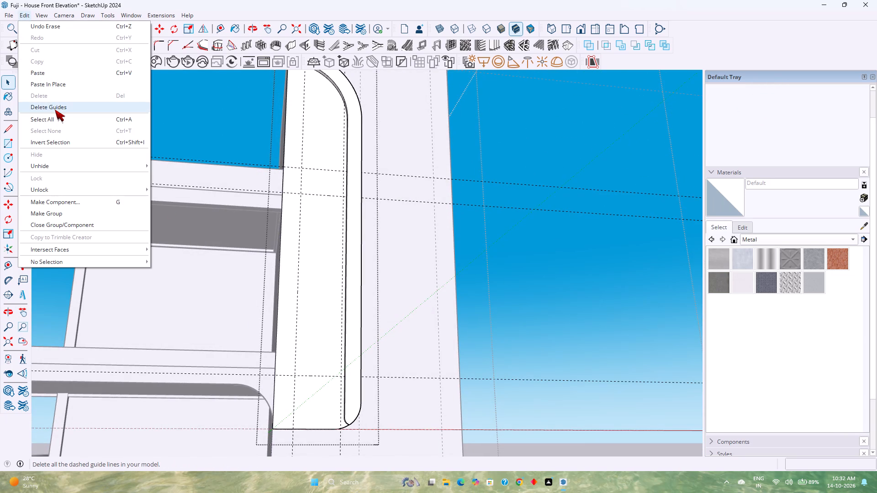
click(56, 110)
Place a horizontal guide across the panel, parallel to the adjoining balcony slab's top edge and offset 3" onto the panel.
scroll(254, 227, down, 3)
middle_drag(254, 227, 254, 272)
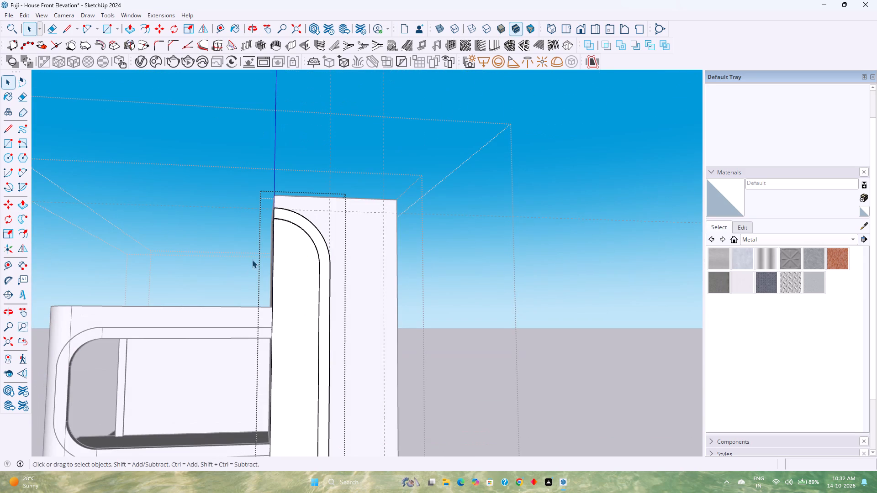
shift+middle_drag(292, 320, 301, 257)
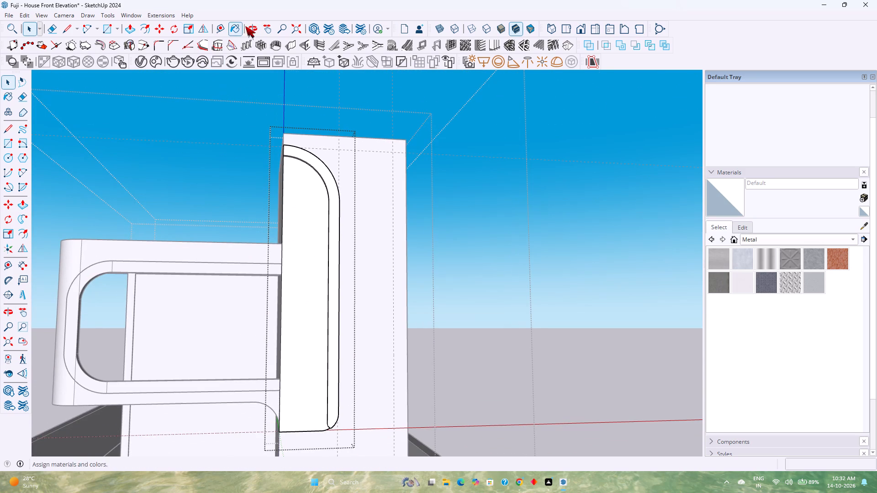
click(214, 26)
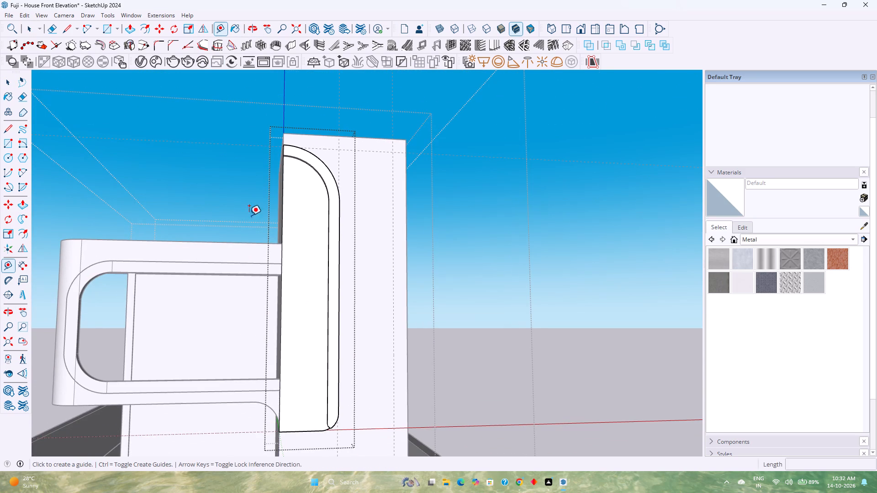
click(242, 243)
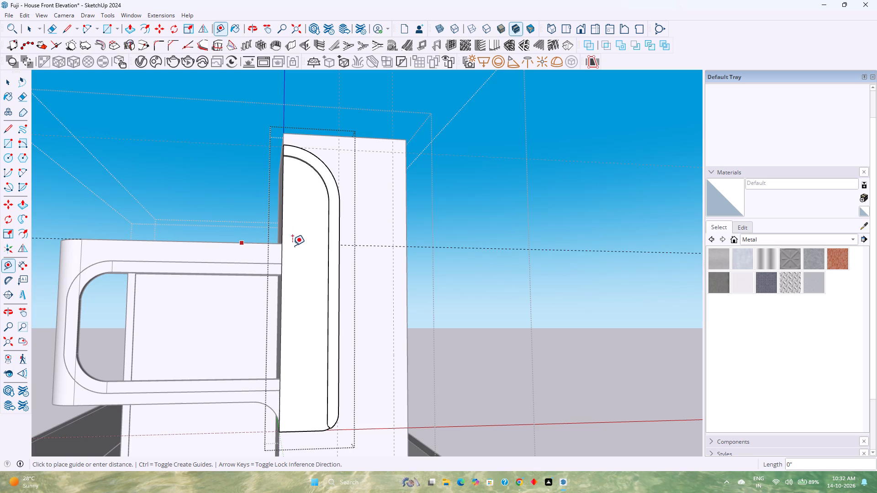
scroll(280, 243, up, 7)
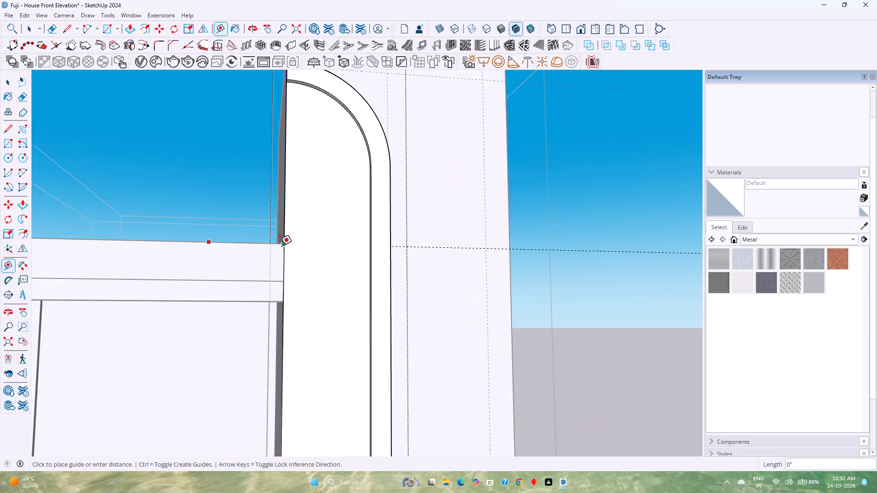
scroll(280, 246, up, 1)
middle_drag(281, 246, 538, 317)
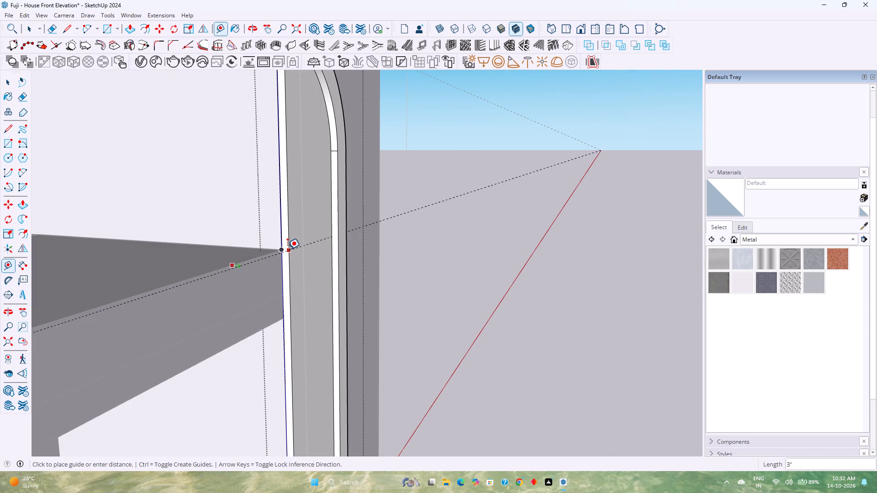
click(287, 249)
middle_drag(293, 258, 215, 249)
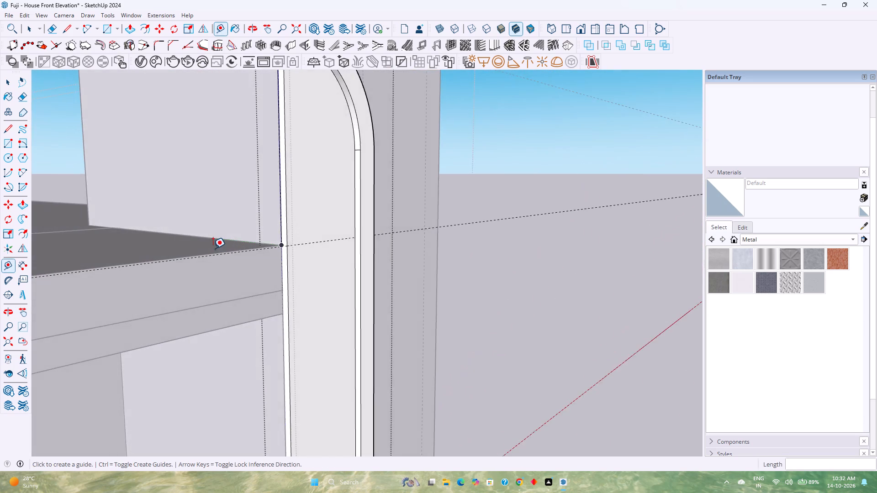
Place a second horizontal guide 1'5" below the first one, aligned with the lower edge line of the upper balcony band.
scroll(213, 248, down, 4)
scroll(259, 280, down, 4)
middle_drag(268, 299, 213, 268)
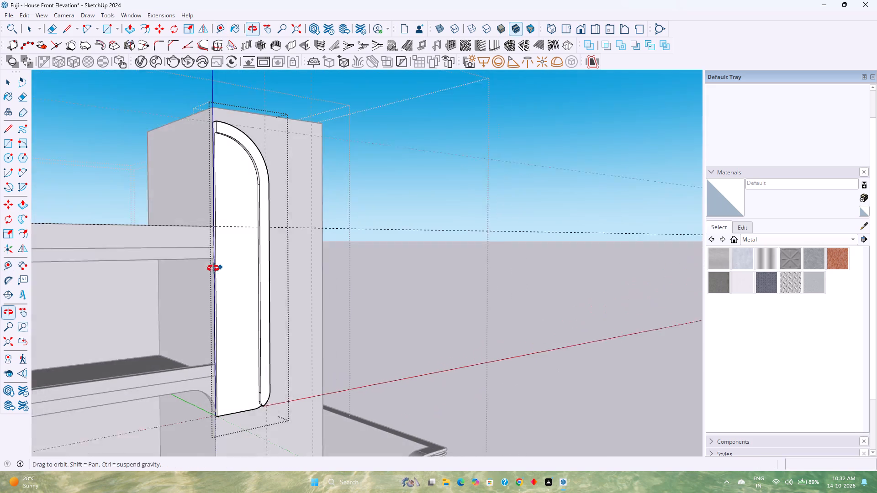
middle_drag(213, 268, 212, 267)
middle_click(212, 267)
shift+middle_drag(259, 300, 285, 289)
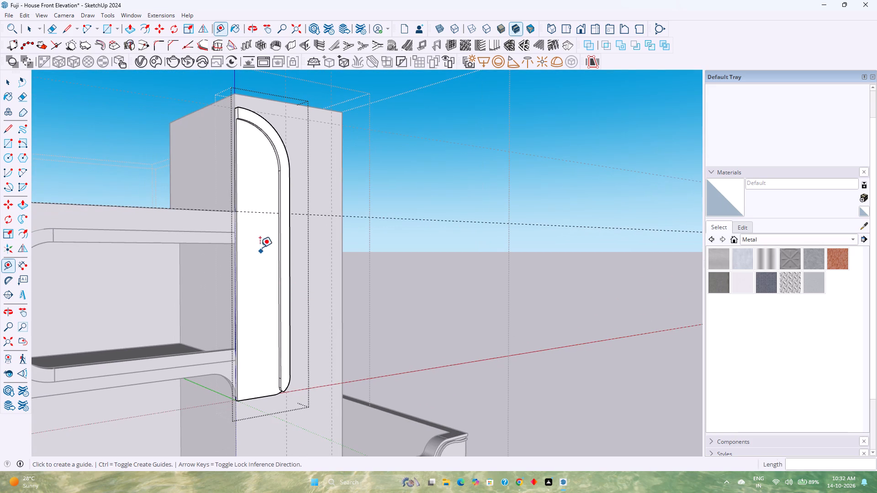
click(256, 211)
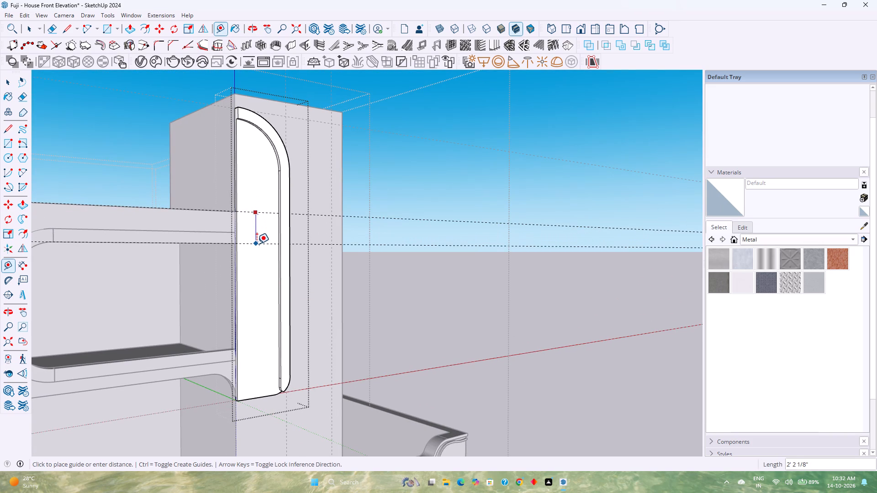
key(Up)
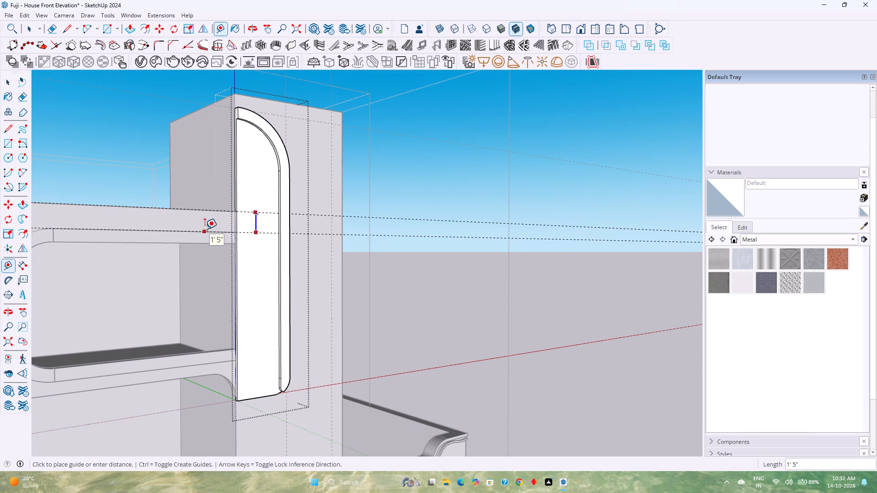
click(205, 229)
Place a vertical guide on the panel's inner face, offset 5" inward from the panel's straight outer side edge.
scroll(205, 229, down, 5)
shift+middle_drag(263, 270, 324, 223)
middle_drag(348, 242, 318, 263)
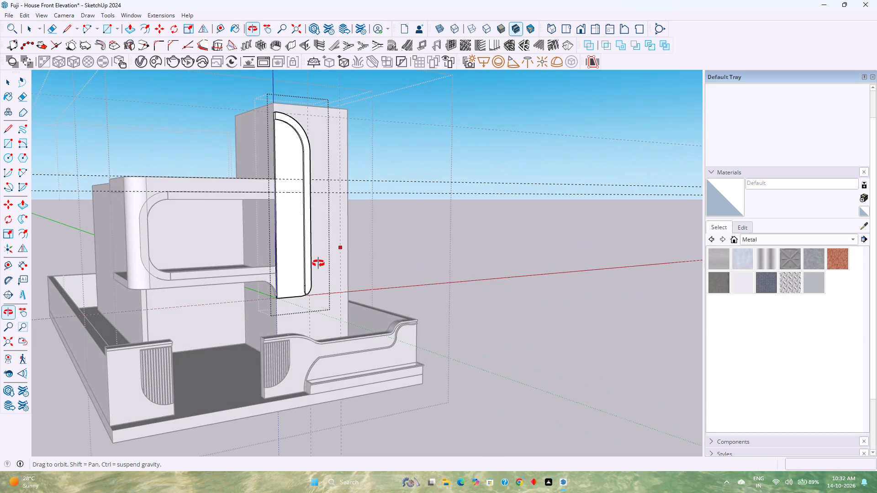
middle_drag(318, 263, 318, 264)
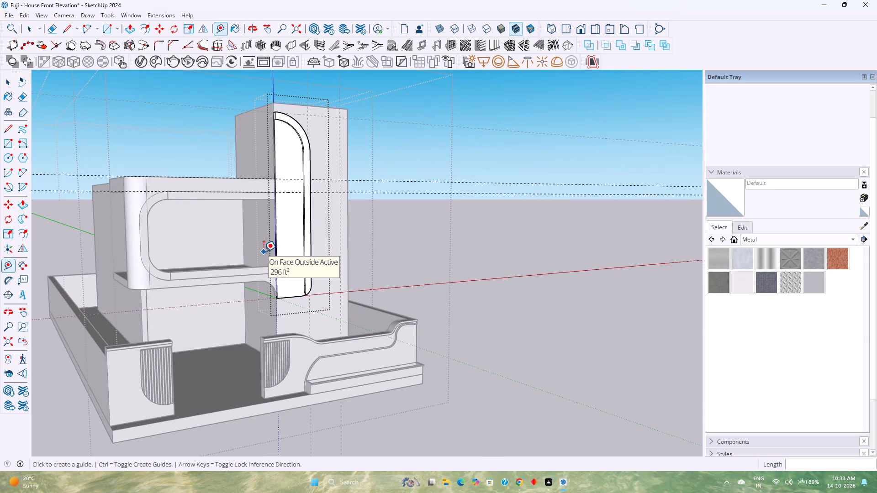
middle_drag(288, 236, 226, 243)
middle_click(226, 243)
scroll(240, 227, up, 6)
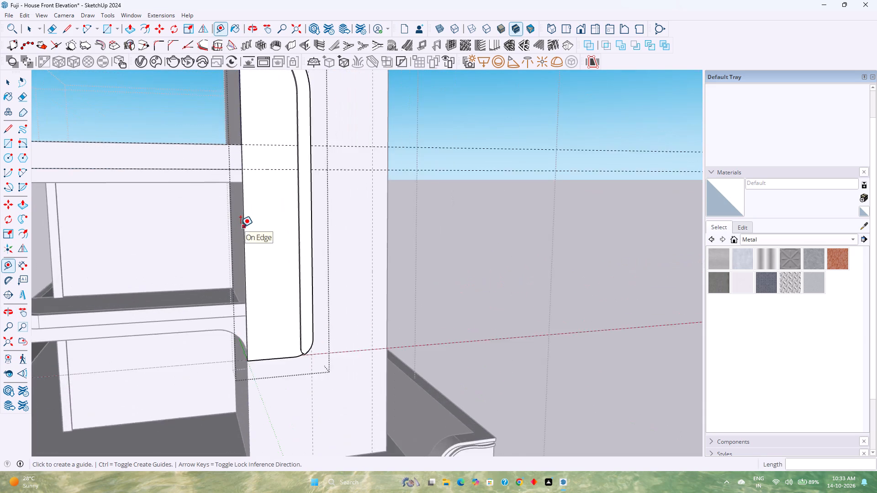
scroll(240, 227, up, 1)
click(243, 225)
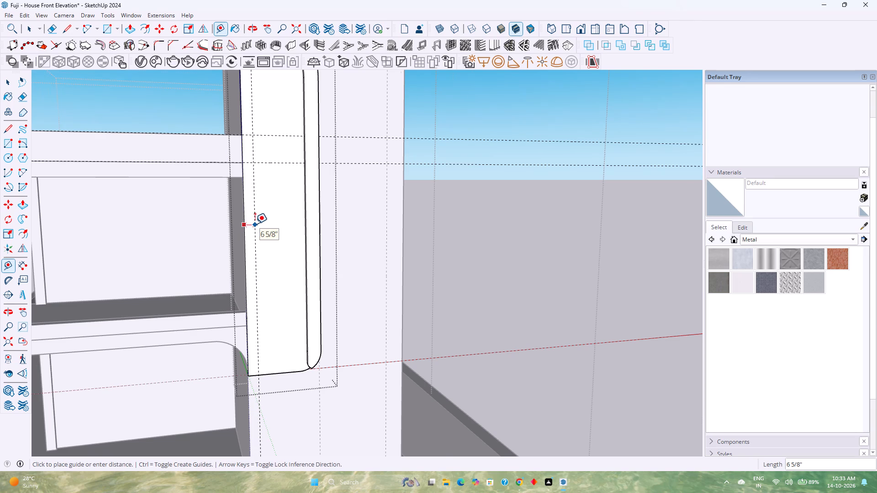
scroll(255, 224, up, 3)
middle_drag(255, 224, 234, 222)
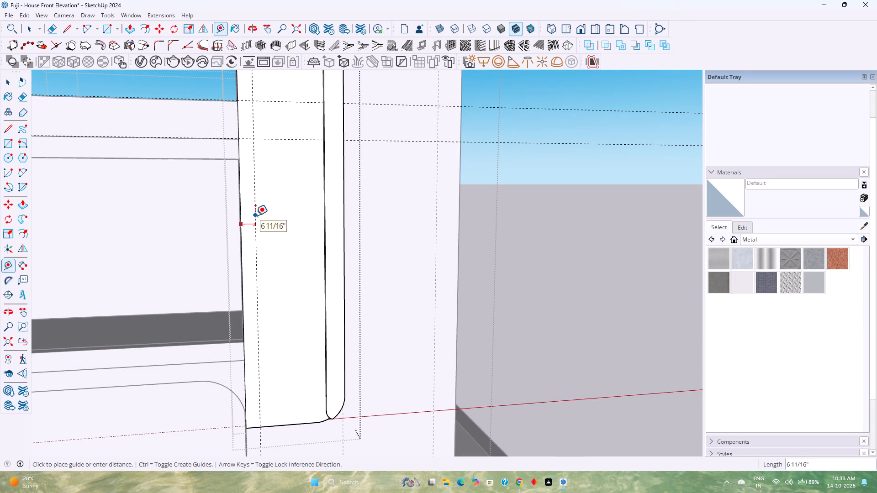
key(5)
key(Return)
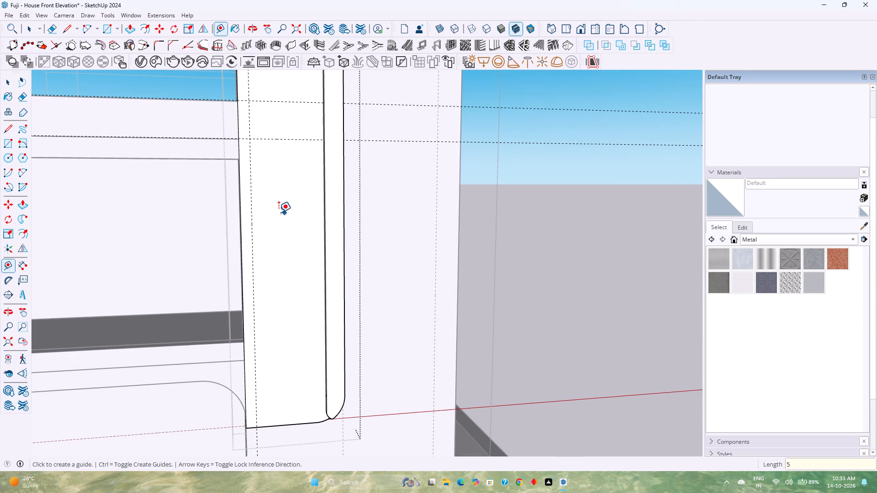
Place a vertical guide on the inner face, offset 5" inward from the raised border's inner edge on the opposite side.
middle_drag(288, 226, 385, 248)
scroll(330, 195, up, 3)
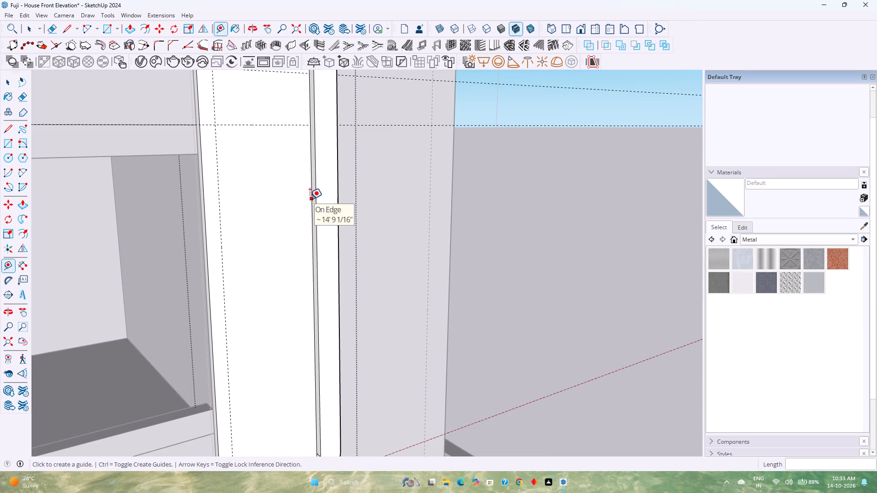
click(310, 199)
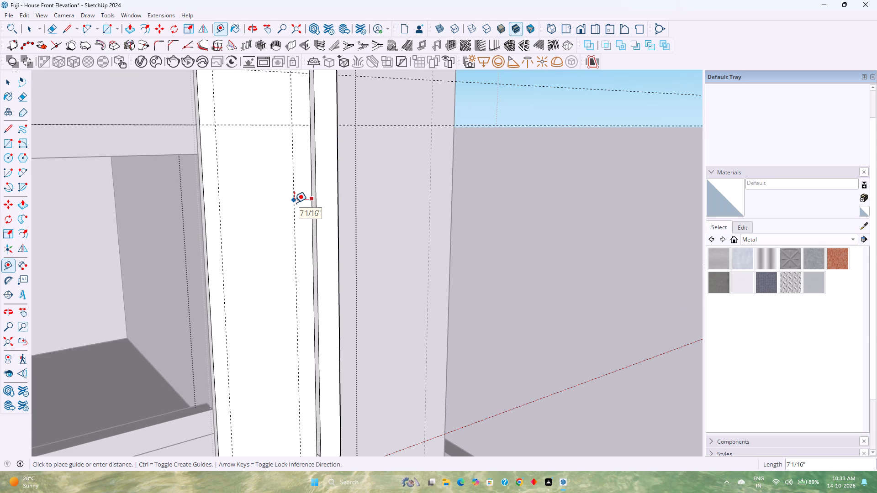
key(5)
key(Return)
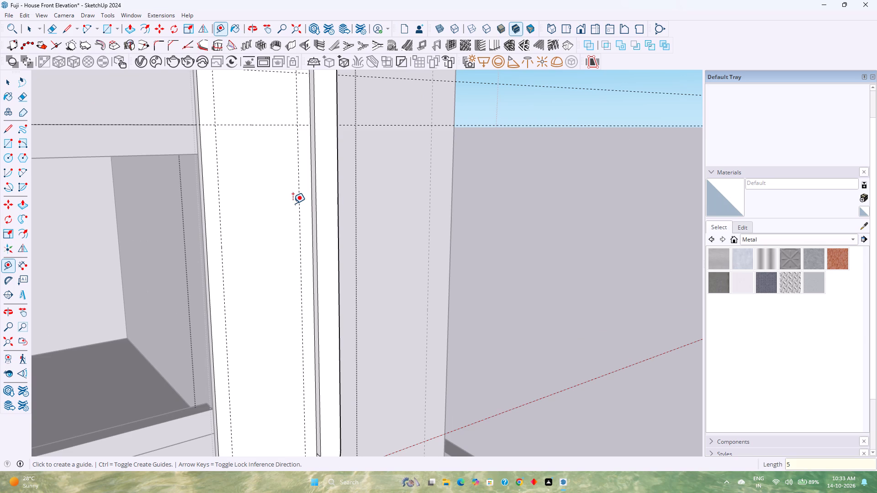
Place a horizontal guide near the foot of the panel, 9' below the lower of the two horizontal guides.
scroll(293, 204, down, 5)
middle_drag(267, 261, 225, 230)
middle_click(224, 229)
scroll(238, 220, down, 4)
middle_drag(250, 267, 234, 264)
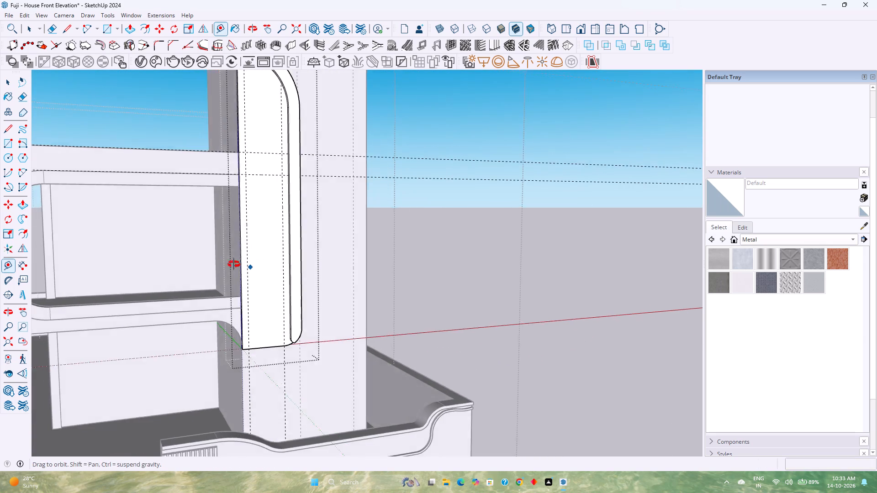
middle_drag(234, 264, 220, 259)
middle_click(219, 259)
scroll(218, 257, down, 2)
click(256, 193)
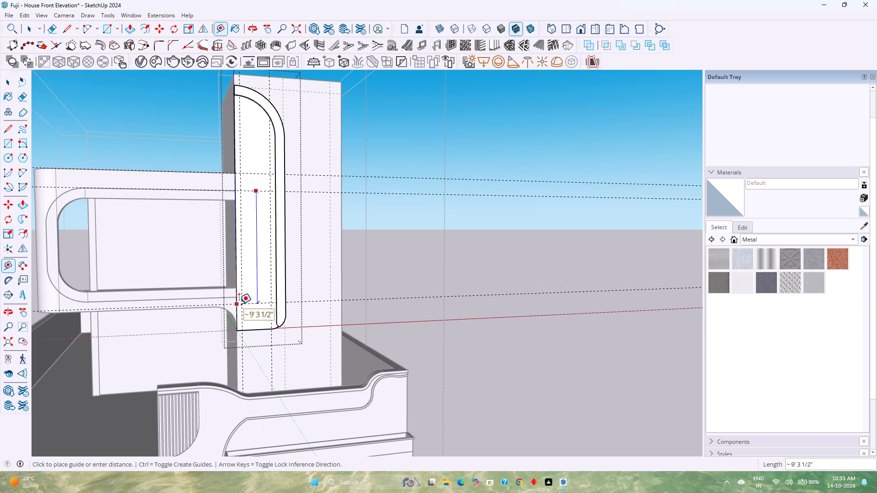
text(9'2")
key(Return)
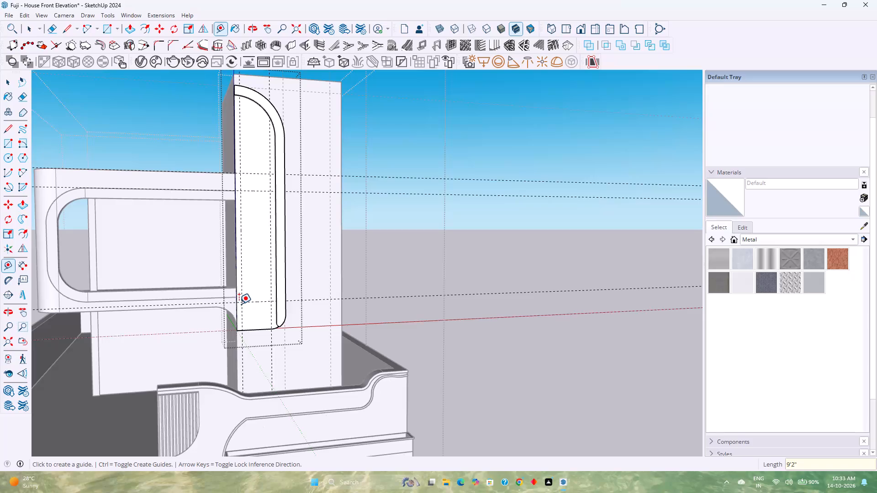
text(9')
key(Return)
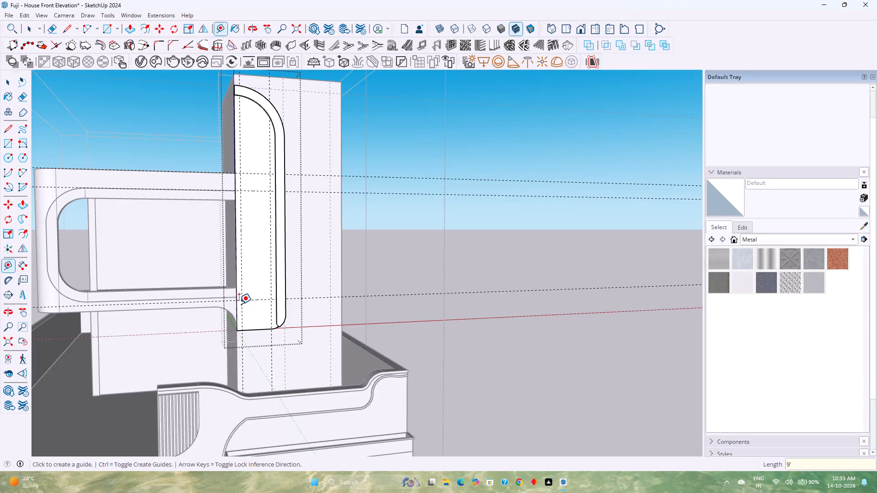
Place another vertical guide 2" further inward from the guide beside the panel's straight side edge.
middle_drag(239, 304, 208, 291)
middle_click(208, 291)
shift+middle_drag(220, 288, 317, 331)
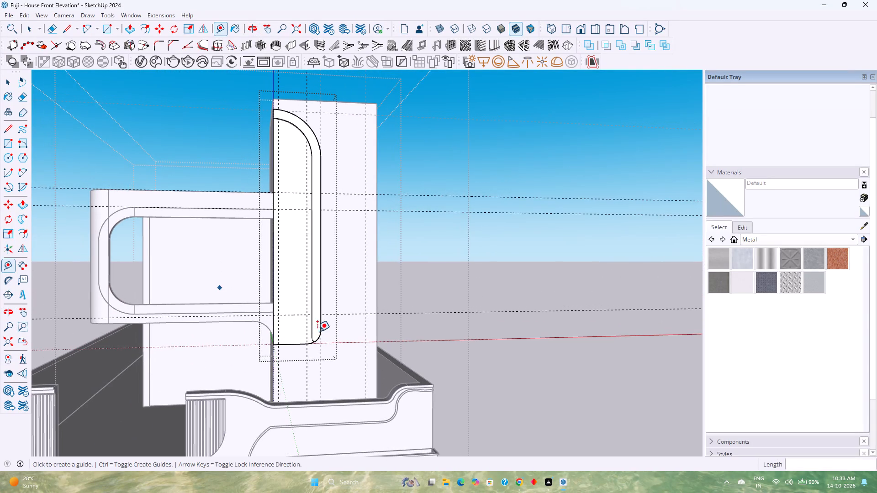
scroll(293, 279, up, 4)
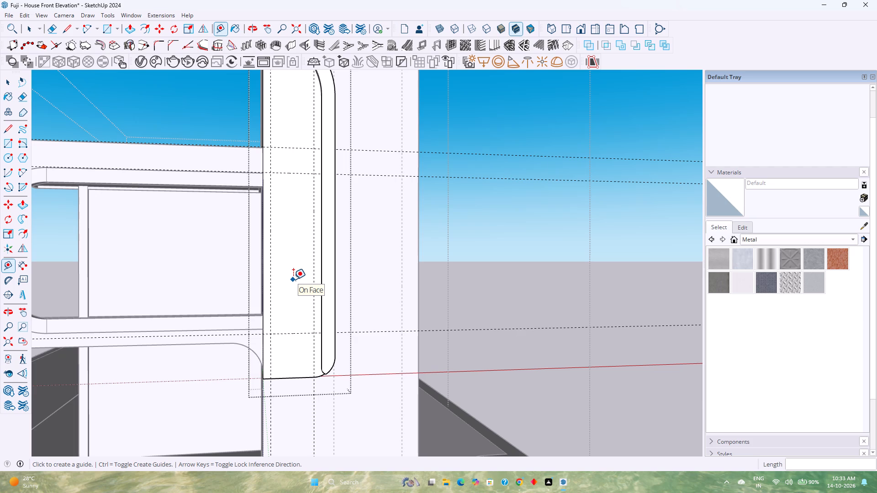
scroll(293, 279, down, 3)
shift+middle_drag(293, 279, 370, 381)
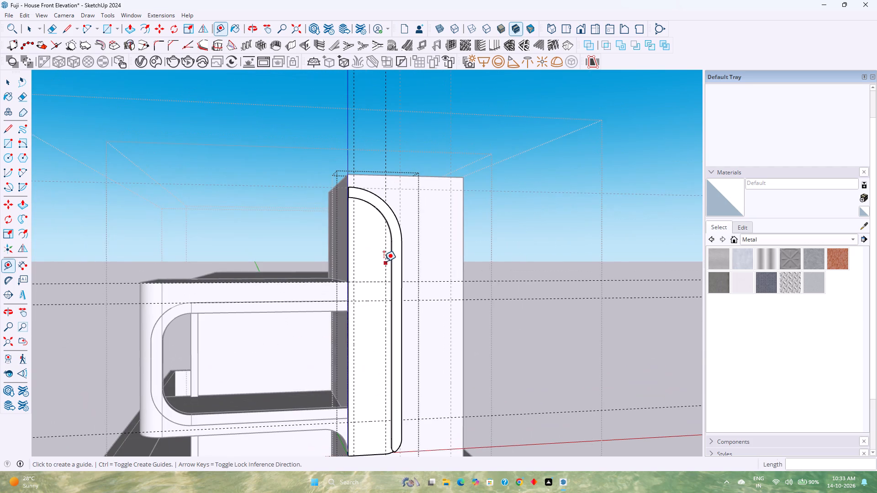
scroll(378, 274, up, 4)
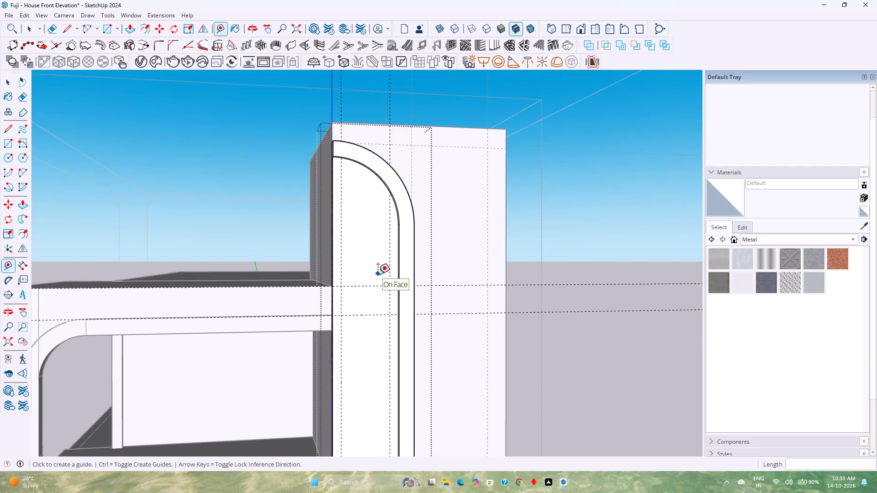
scroll(368, 263, up, 2)
click(336, 269)
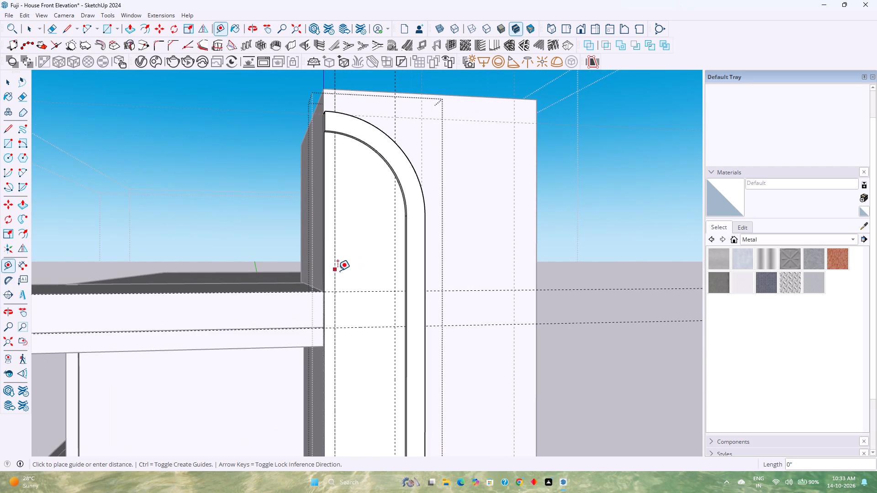
key(2)
key(Return)
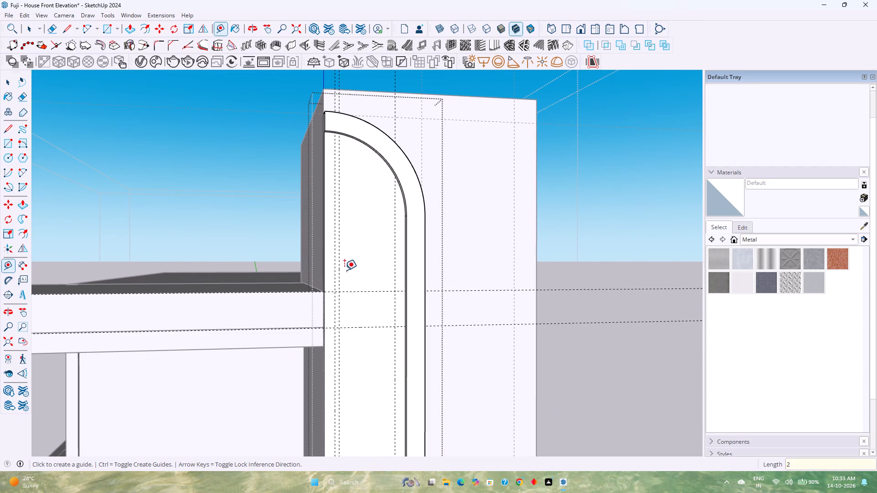
Draw a line down the 2" offset guide from the arch to the upper horizontal guide, continuing 2'8" across to the border's inner edge.
middle_drag(346, 271, 321, 257)
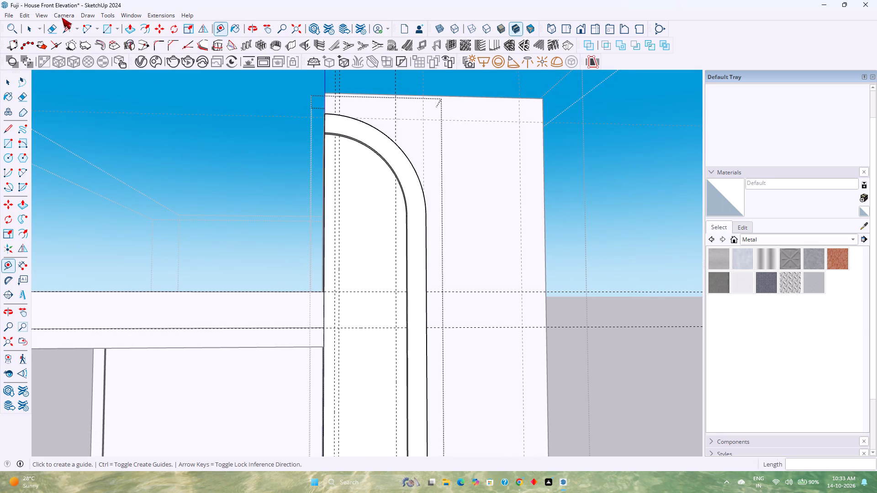
click(63, 27)
scroll(351, 131, up, 6)
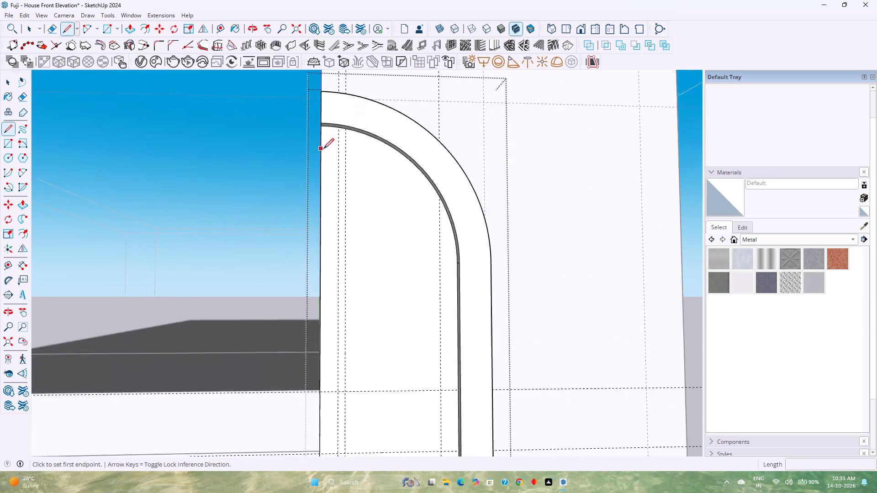
scroll(323, 149, up, 4)
scroll(360, 116, up, 5)
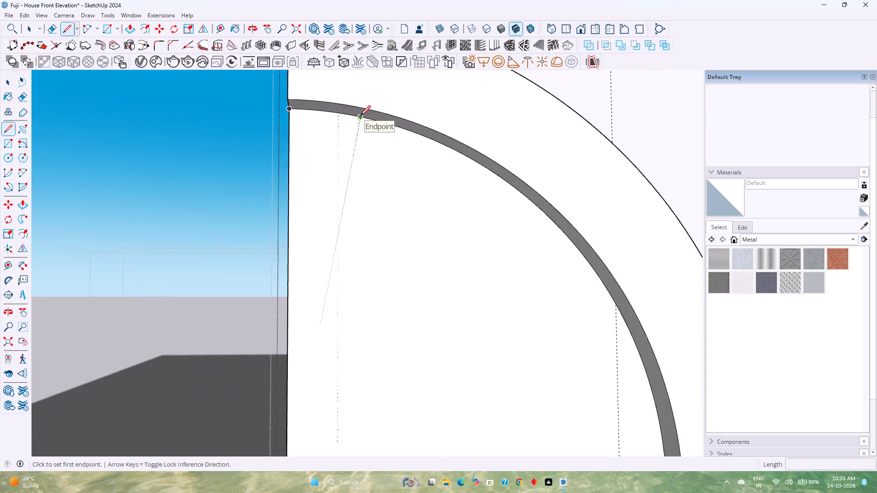
scroll(360, 116, up, 11)
middle_drag(356, 118, 370, 121)
middle_click(370, 121)
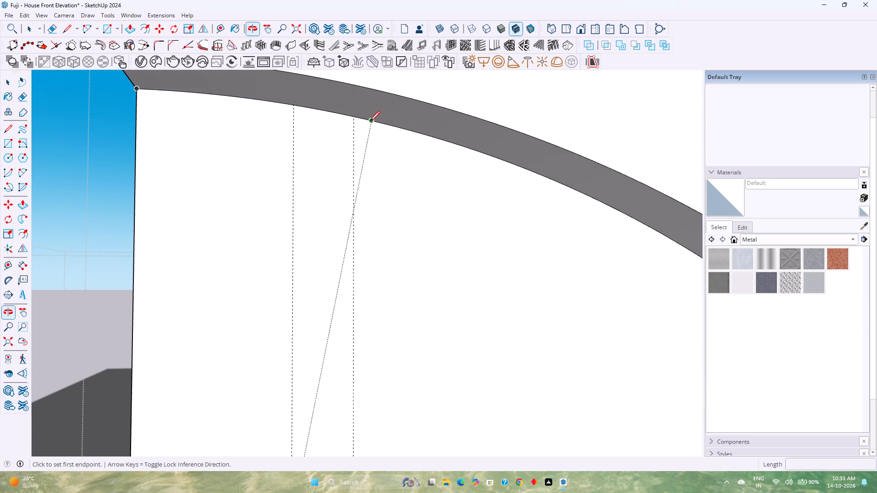
click(355, 119)
scroll(355, 119, down, 18)
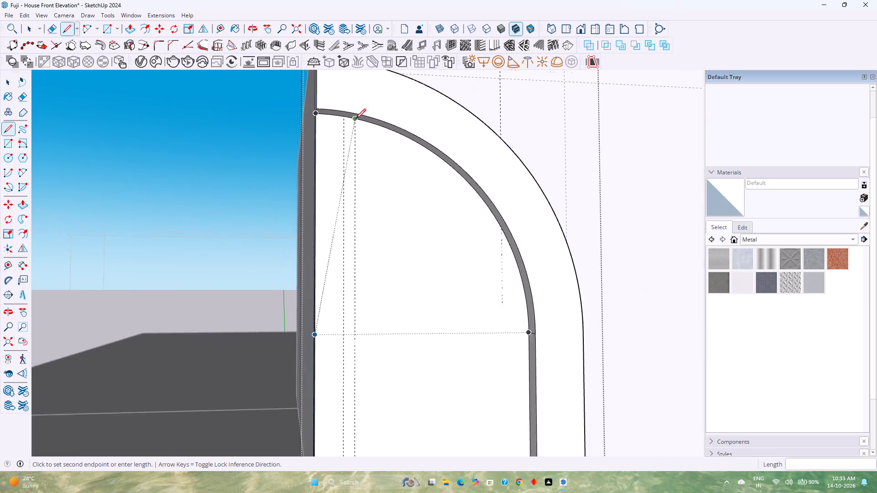
scroll(355, 119, down, 7)
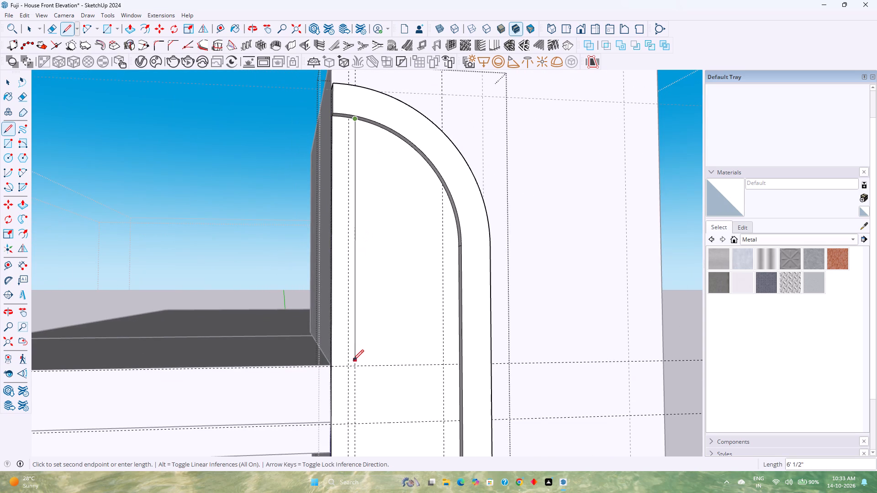
click(355, 366)
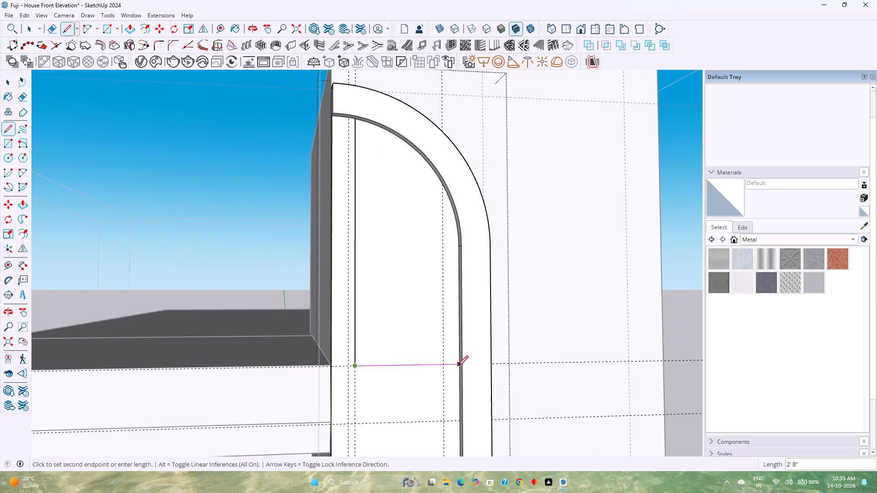
scroll(458, 366, up, 8)
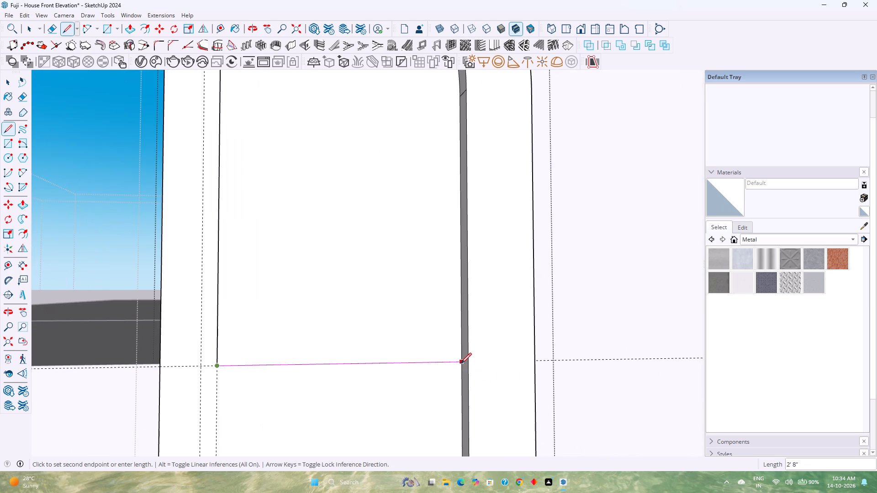
click(461, 363)
Copy the arched face and its edges from the panel 10' outward along the green axis.
key(space)
double_click(403, 318)
scroll(403, 318, down, 5)
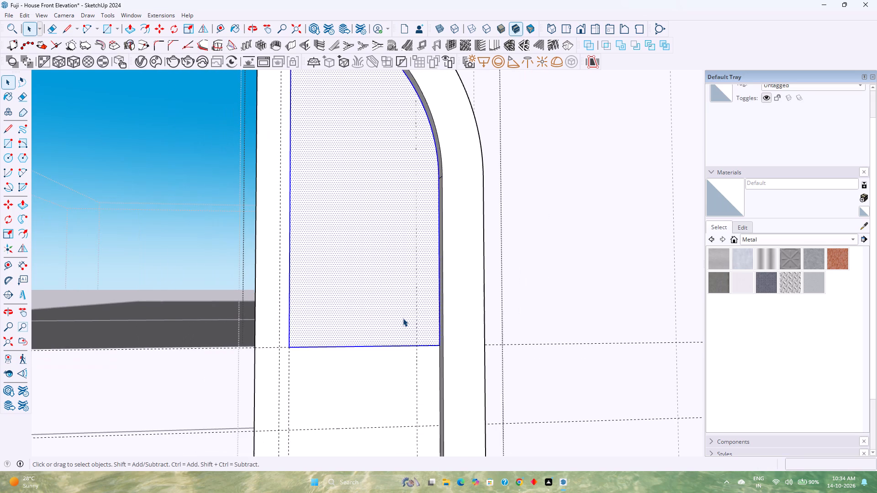
middle_drag(403, 318, 588, 370)
middle_click(588, 370)
scroll(395, 355, down, 5)
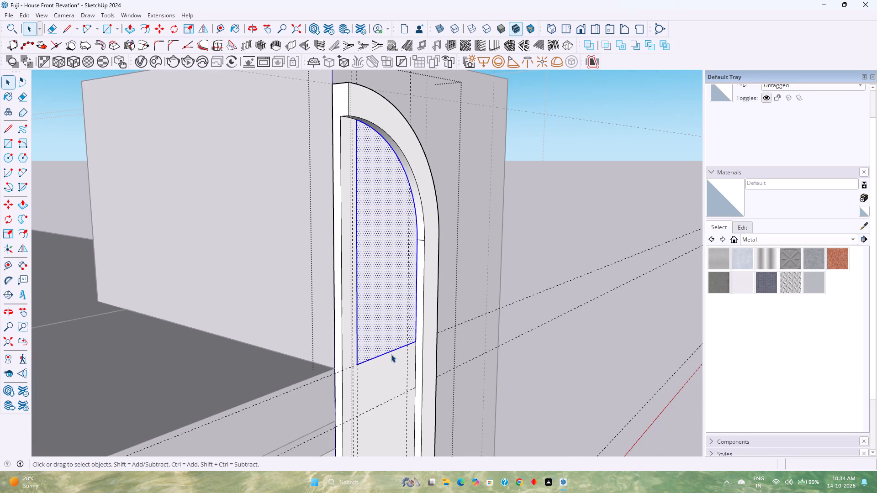
key(m)
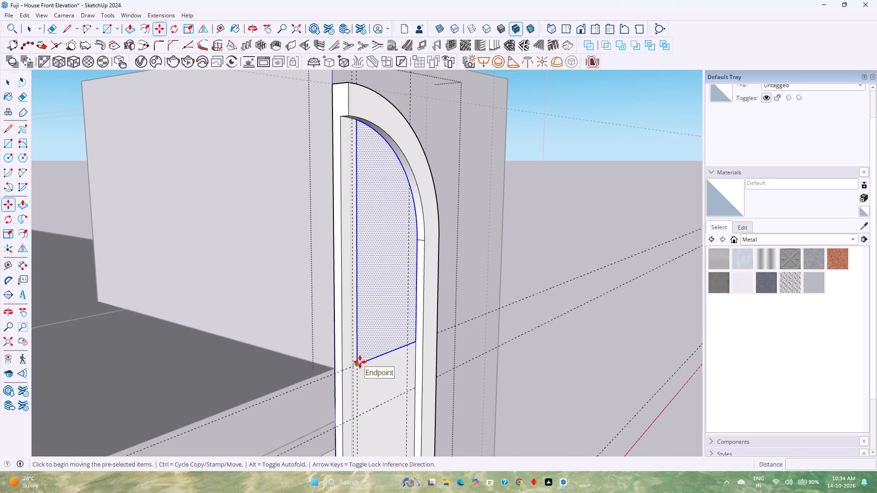
click(360, 362)
scroll(473, 396, down, 1)
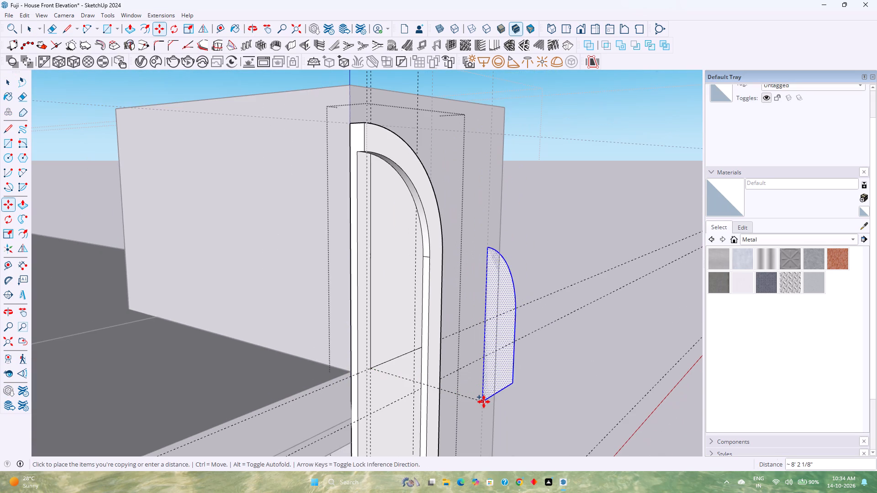
key(Left)
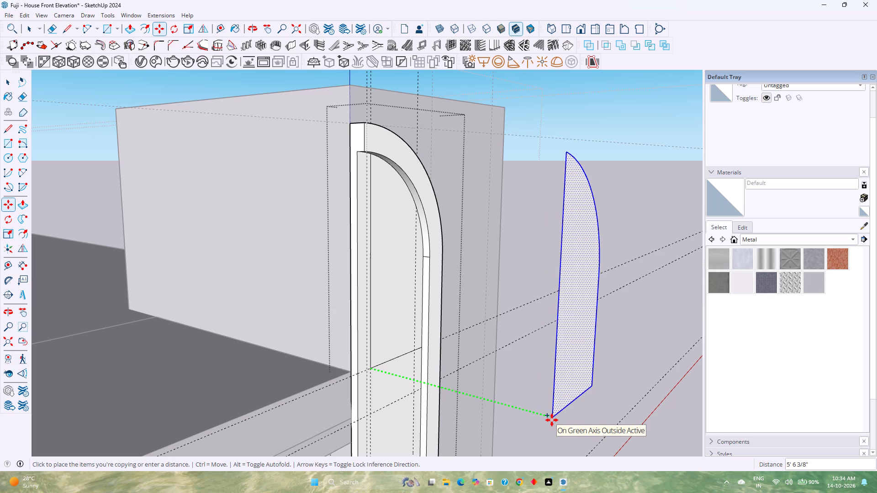
text(10')
key(Return)
key(space)
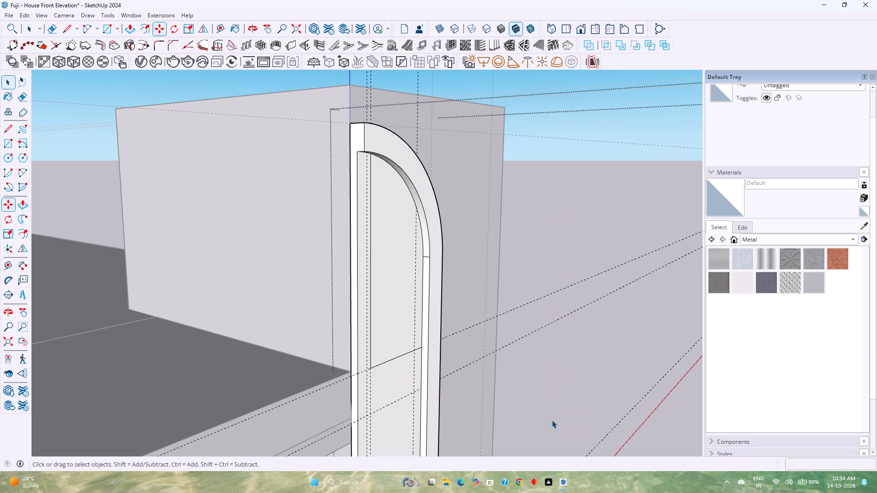
Delete the vertical and bottom lines of the arched outline left on the panel's inner face.
scroll(552, 420, down, 1)
middle_drag(437, 358, 419, 348)
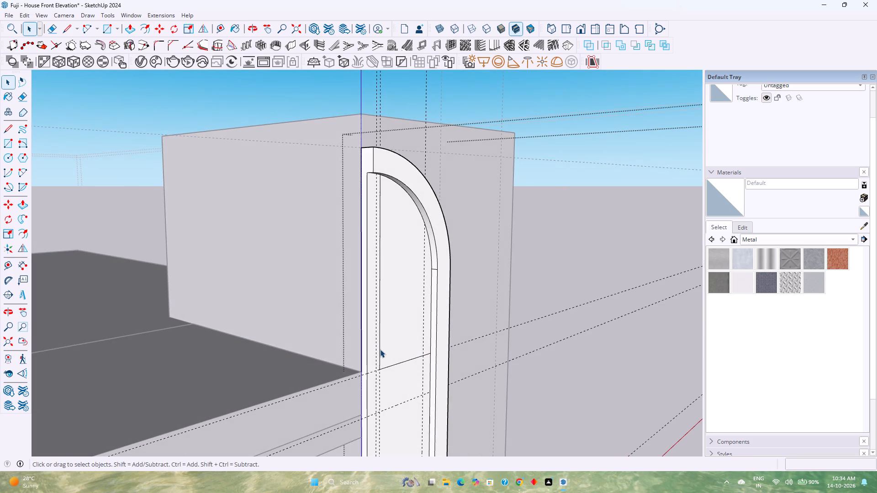
scroll(380, 349, up, 2)
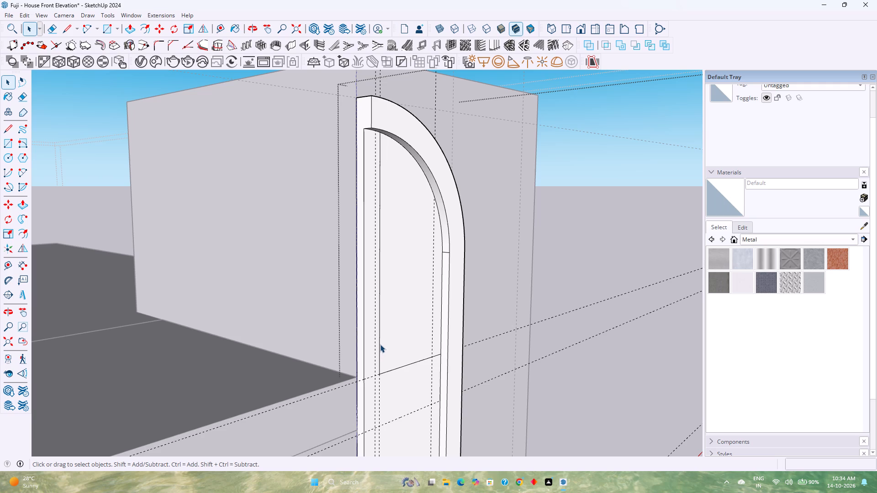
click(380, 348)
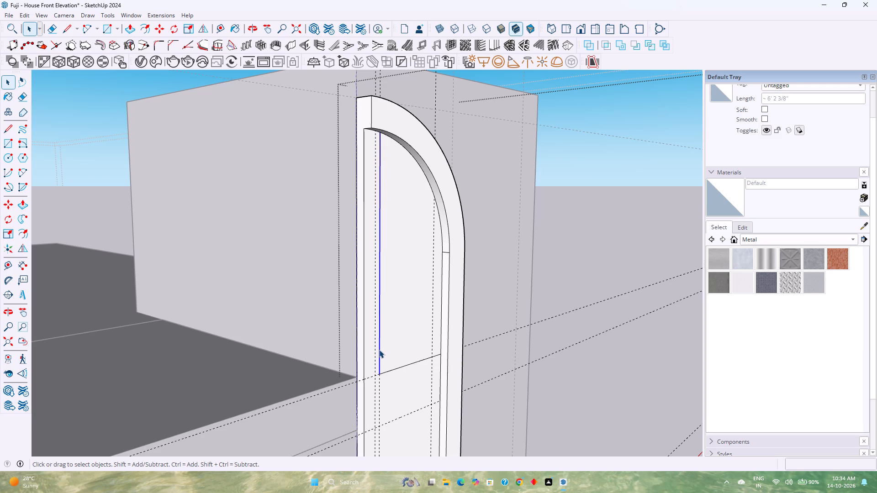
key(Delete)
click(392, 369)
key(Delete)
Make the copied arched face with its edges into a group.
scroll(392, 369, down, 8)
shift+middle_drag(401, 375, 367, 341)
scroll(381, 311, up, 3)
middle_drag(381, 311, 456, 280)
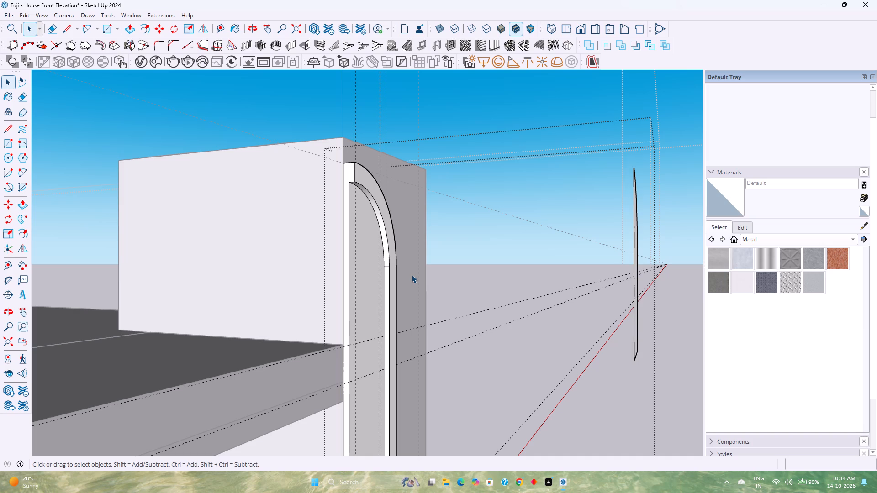
scroll(412, 275, down, 2)
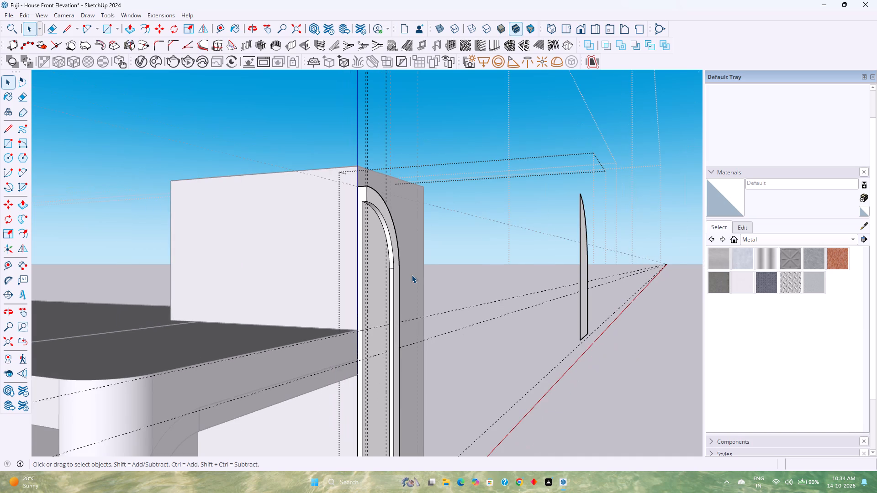
shift+middle_drag(412, 275, 267, 267)
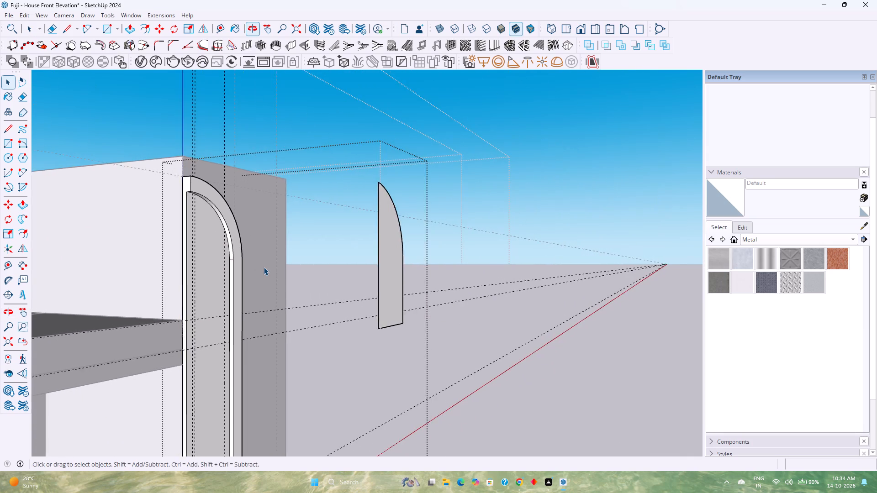
scroll(264, 267, down, 2)
double_click(363, 264)
right_click(363, 263)
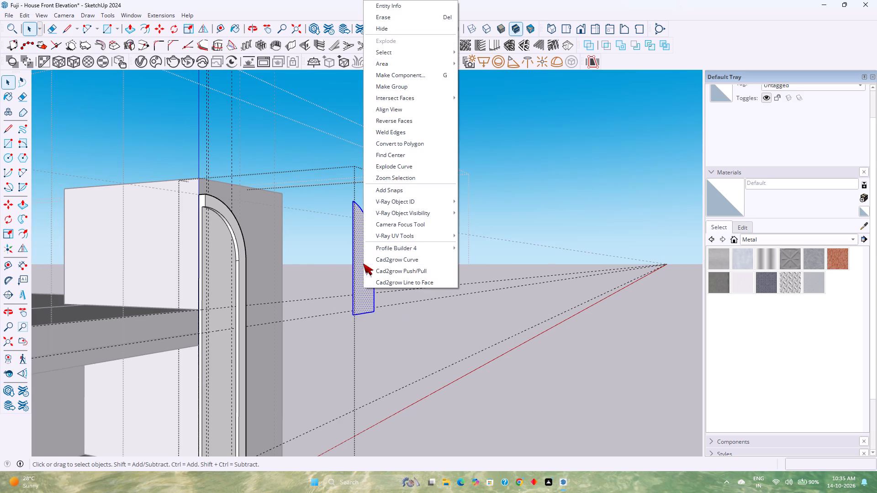
click(395, 85)
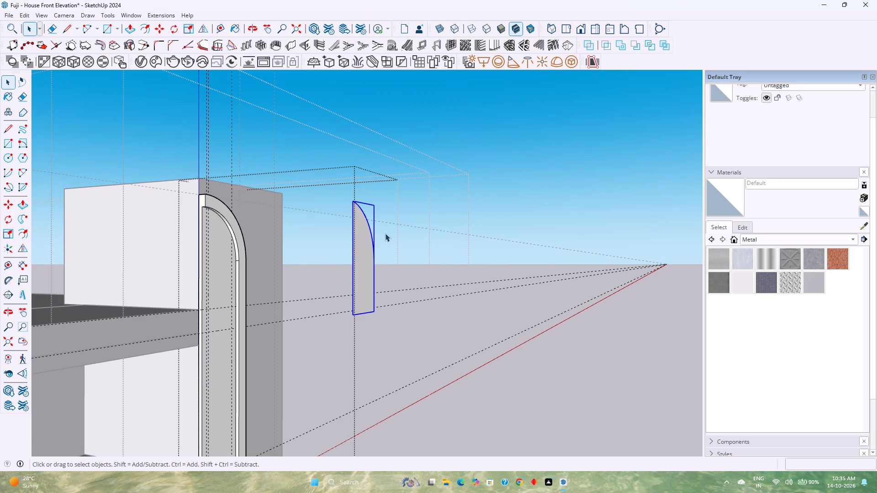
Create front-located vertical louvres on the grouped arched face with 1/2" depth, 1 1/2" thickness, 2 1/2" spacing and 0.0 angle.
double_click(360, 252)
scroll(360, 252, up, 3)
middle_drag(360, 252, 391, 286)
middle_click(391, 286)
click(391, 286)
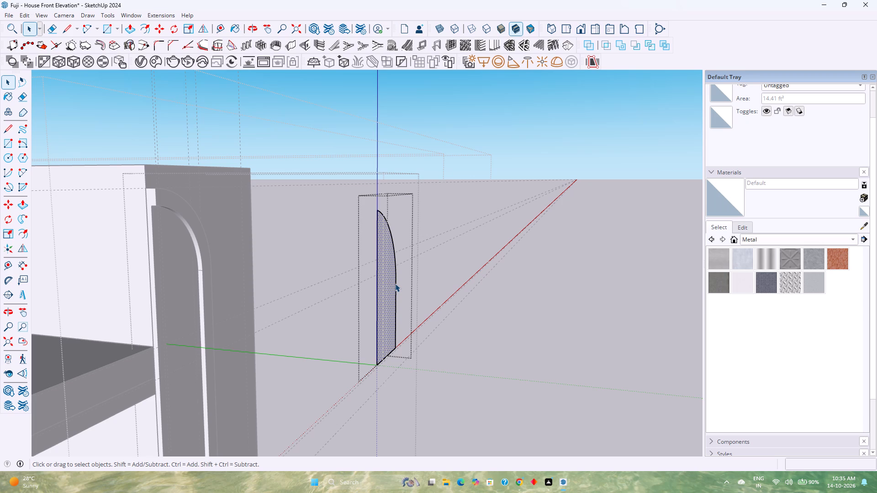
click(498, 48)
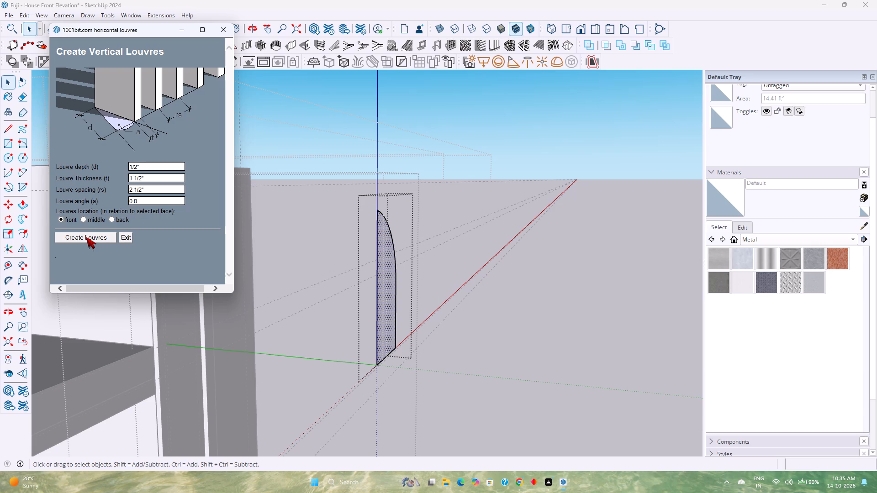
click(86, 237)
Examine the new louvres from the front and at their upper ends along the arch.
middle_drag(398, 301, 265, 316)
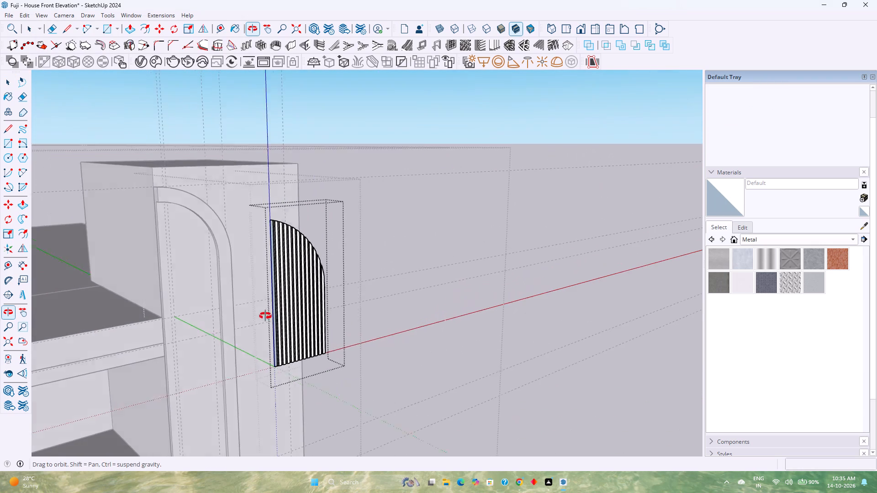
middle_drag(265, 316, 263, 317)
scroll(264, 269, up, 5)
middle_drag(273, 250, 330, 320)
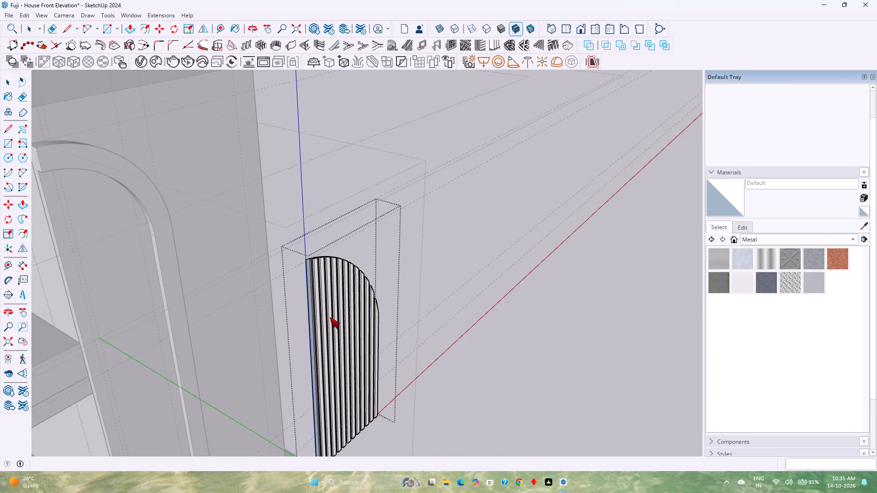
scroll(325, 288, up, 8)
middle_drag(303, 262, 358, 323)
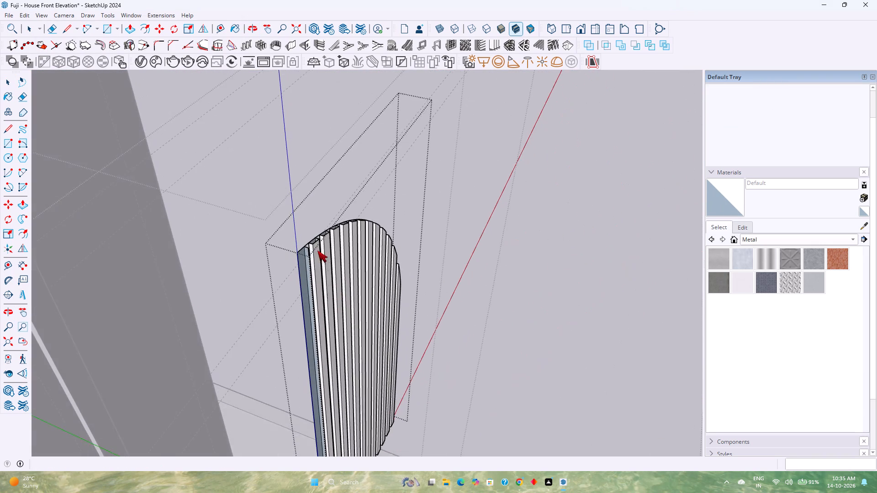
scroll(317, 250, up, 11)
middle_drag(286, 251, 181, 294)
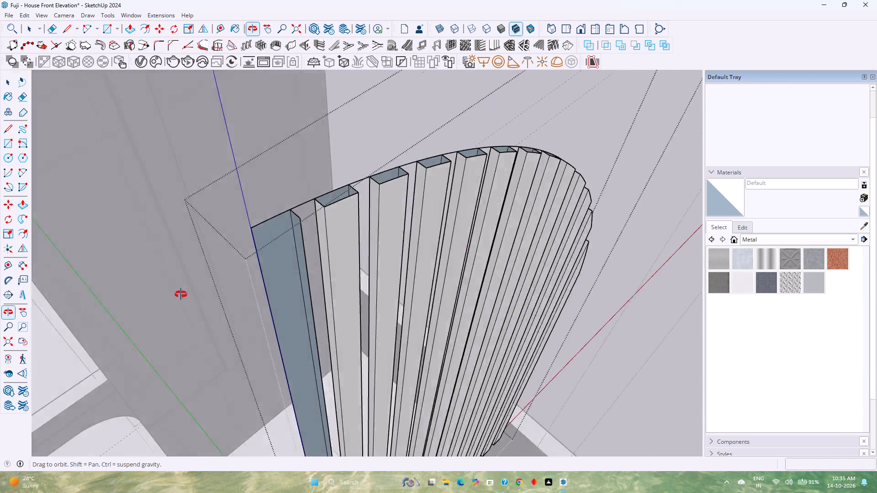
middle_drag(181, 294, 178, 291)
Inside the first louvre at the straight side, draw 1 1/2" and 1/2" lines to close its open bottom end.
scroll(181, 274, down, 8)
shift+middle_drag(211, 312, 239, 258)
scroll(257, 307, up, 2)
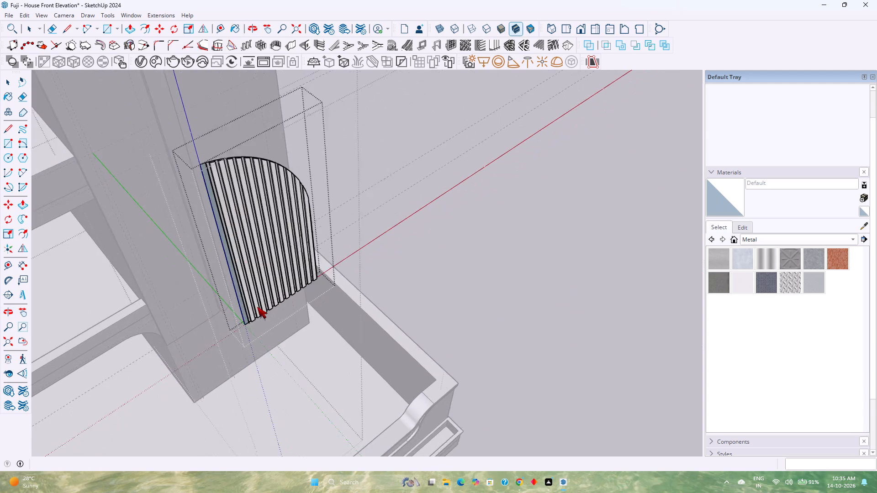
scroll(257, 307, up, 10)
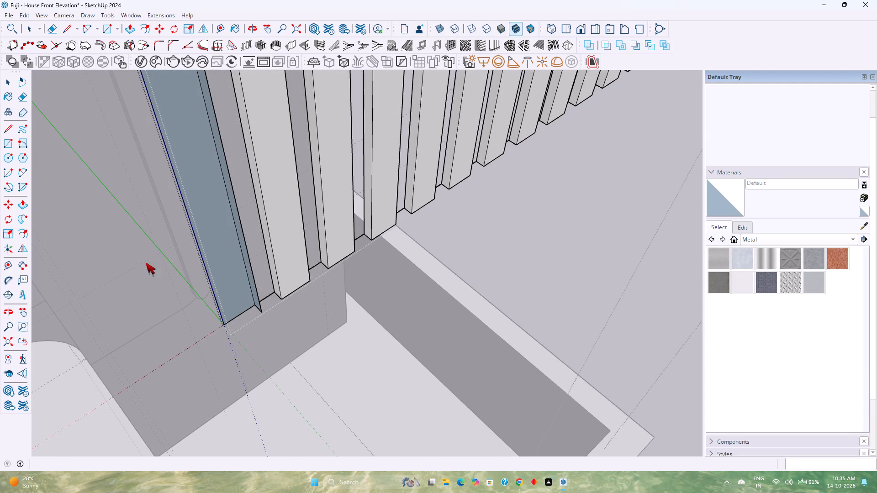
click(67, 34)
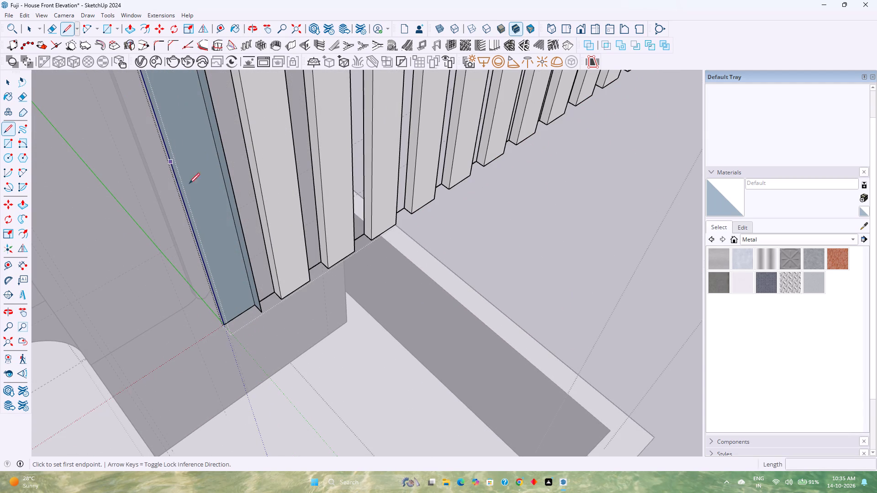
scroll(261, 313, up, 4)
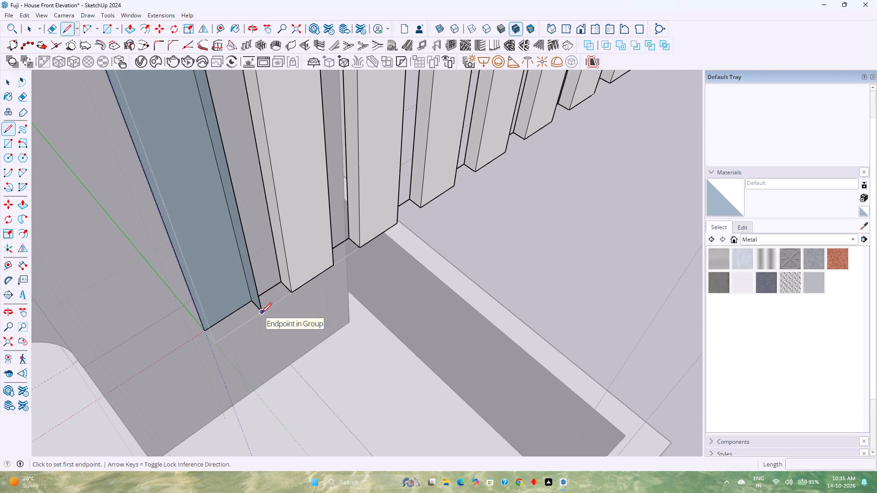
key(space)
click(238, 271)
double_click(238, 271)
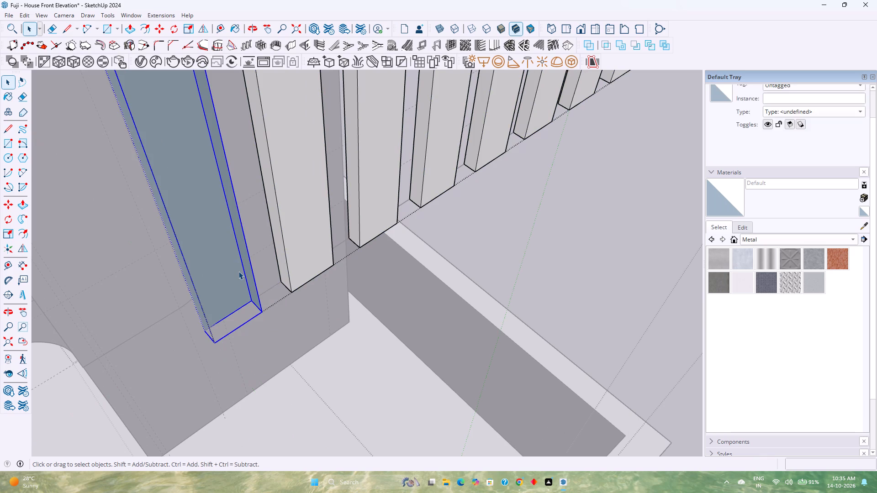
double_click(238, 271)
key(l)
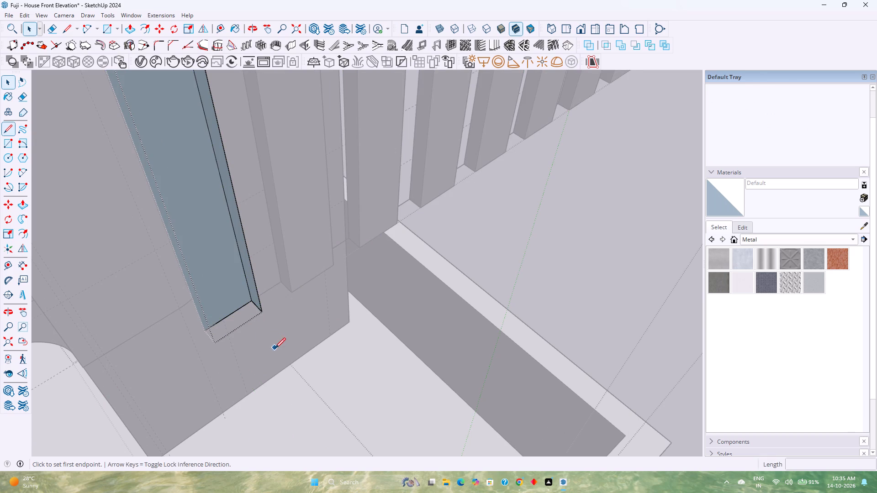
click(264, 312)
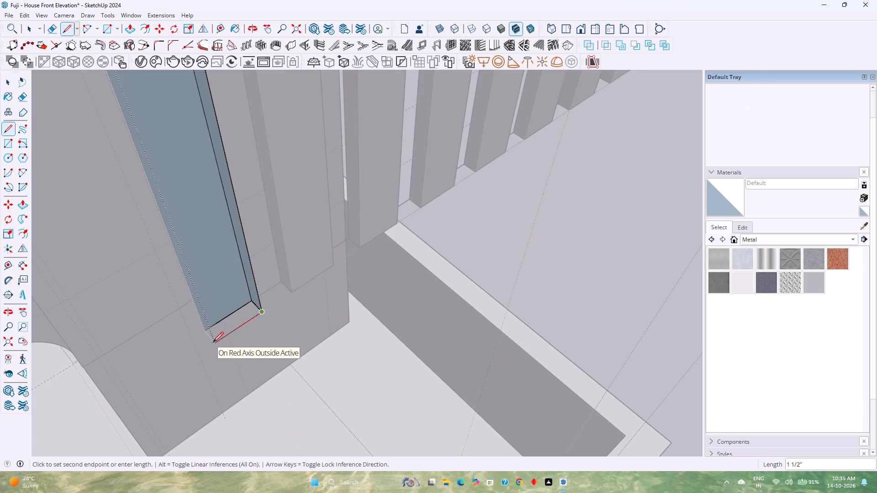
click(213, 342)
click(202, 331)
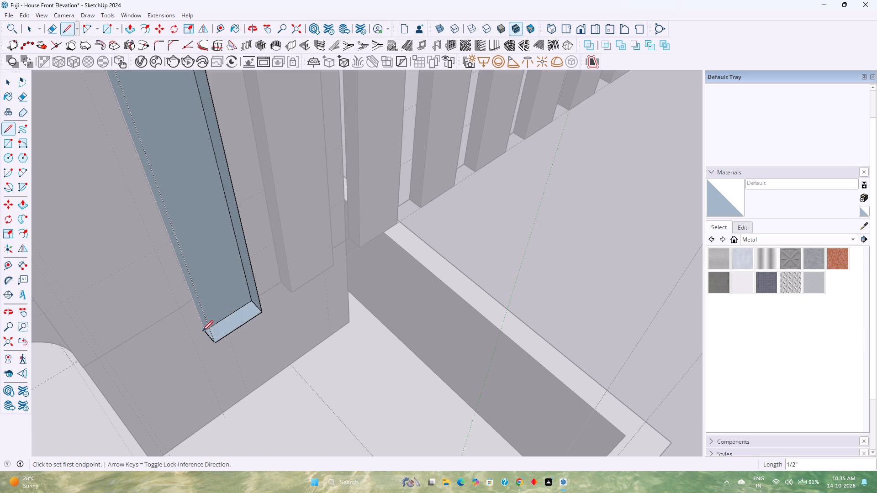
Examine the first louvre's upper end where it meets the arch at the straight side.
scroll(202, 331, down, 11)
shift+middle_drag(205, 331, 344, 465)
shift+middle_click(344, 465)
scroll(344, 414, down, 5)
scroll(319, 245, up, 3)
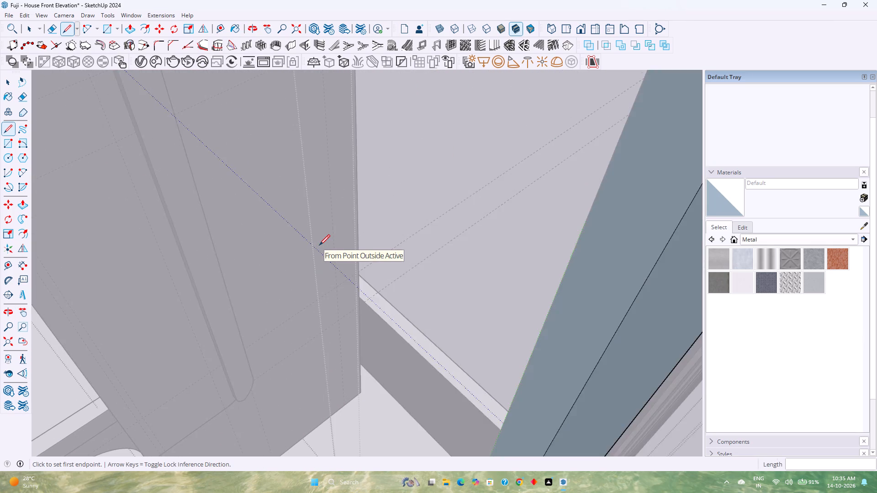
scroll(319, 245, down, 2)
middle_click(347, 231)
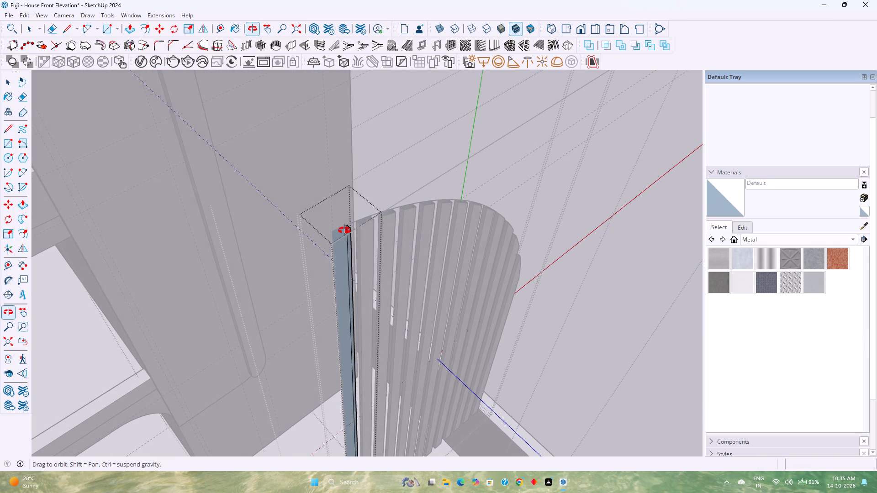
middle_click(344, 231)
scroll(355, 231, up, 8)
scroll(343, 232, down, 8)
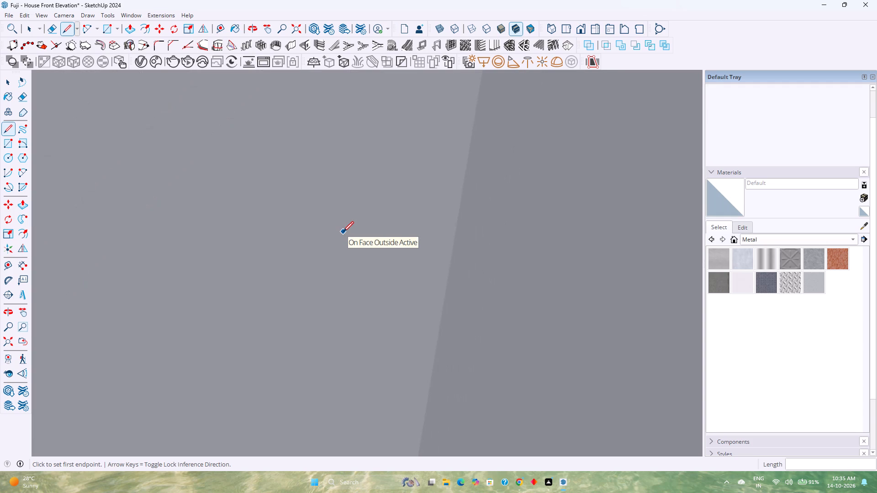
scroll(343, 232, down, 6)
click(12, 337)
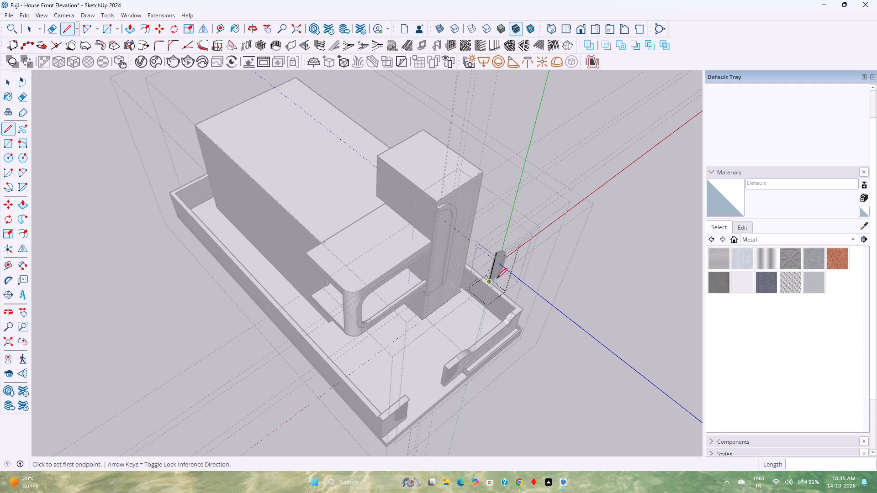
scroll(508, 275, up, 20)
scroll(508, 275, up, 2)
middle_drag(498, 268, 485, 270)
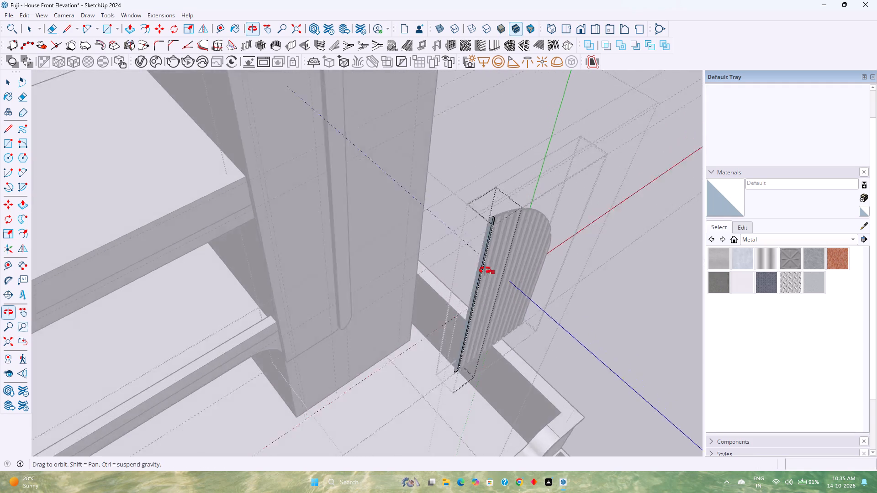
middle_drag(485, 270, 299, 248)
scroll(428, 262, up, 3)
middle_drag(475, 303, 463, 281)
scroll(475, 303, up, 1)
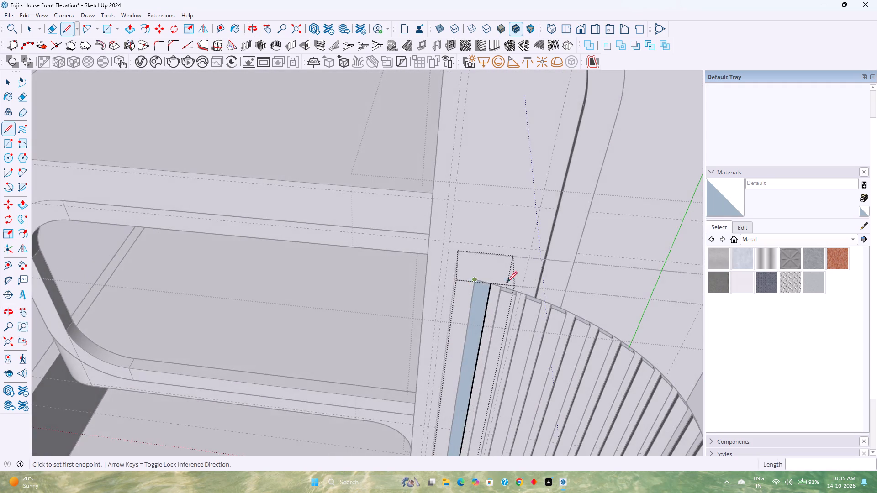
scroll(517, 285, up, 3)
scroll(487, 294, down, 4)
key(space)
scroll(453, 298, up, 3)
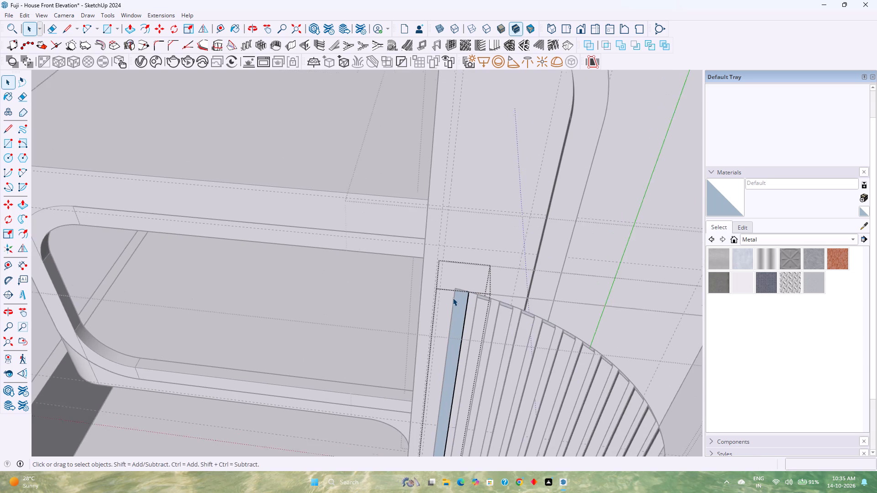
middle_drag(453, 298, 478, 317)
shift+middle_drag(525, 327, 435, 261)
middle_drag(412, 257, 432, 276)
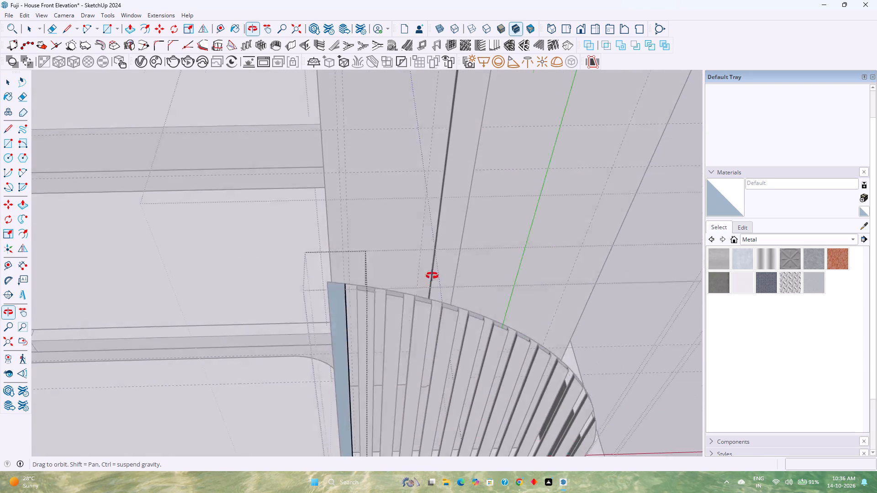
middle_drag(432, 276, 436, 281)
scroll(375, 334, up, 4)
scroll(375, 335, down, 4)
scroll(375, 370, up, 5)
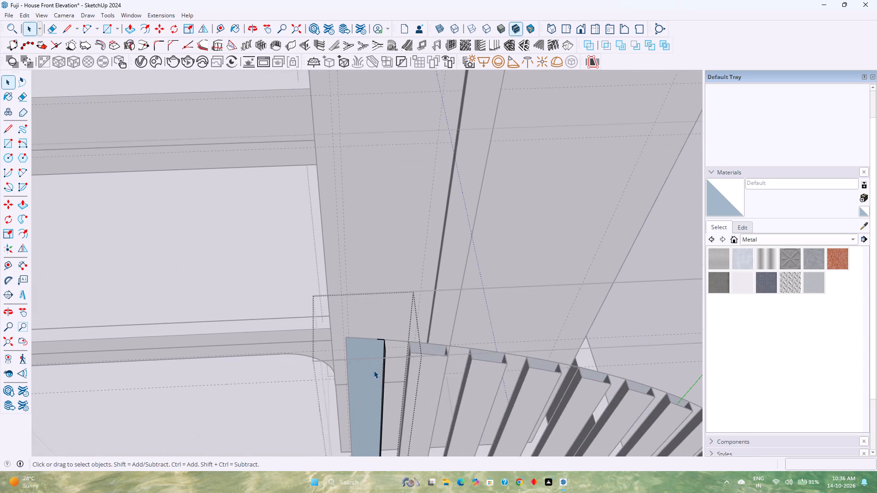
scroll(374, 370, up, 8)
scroll(389, 301, up, 2)
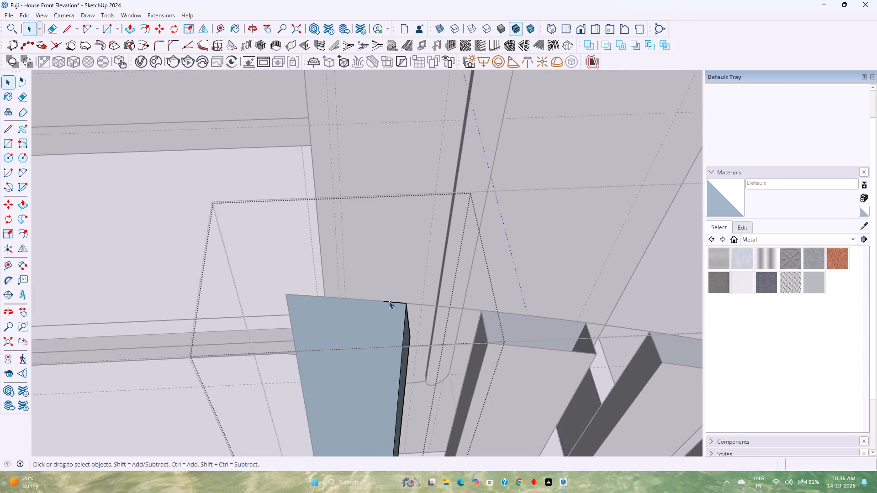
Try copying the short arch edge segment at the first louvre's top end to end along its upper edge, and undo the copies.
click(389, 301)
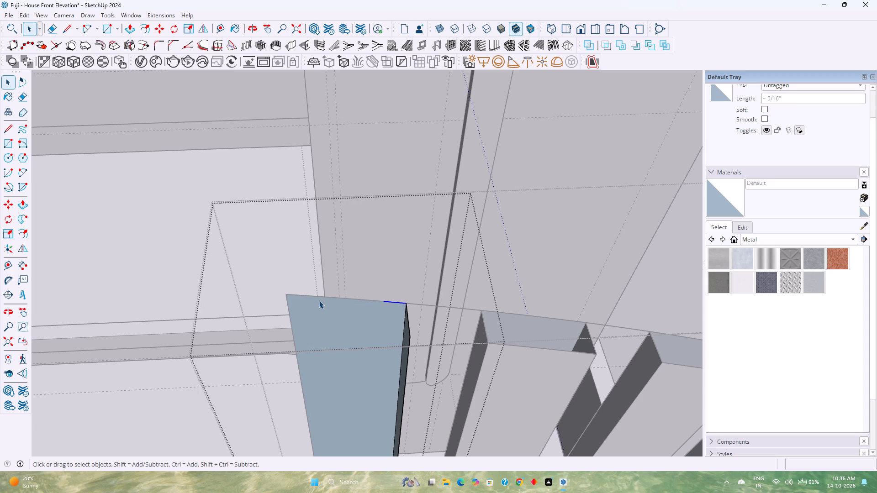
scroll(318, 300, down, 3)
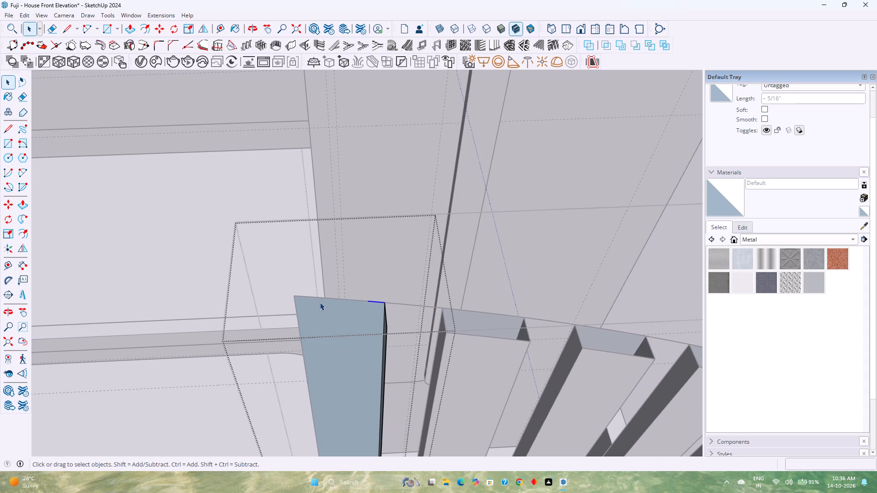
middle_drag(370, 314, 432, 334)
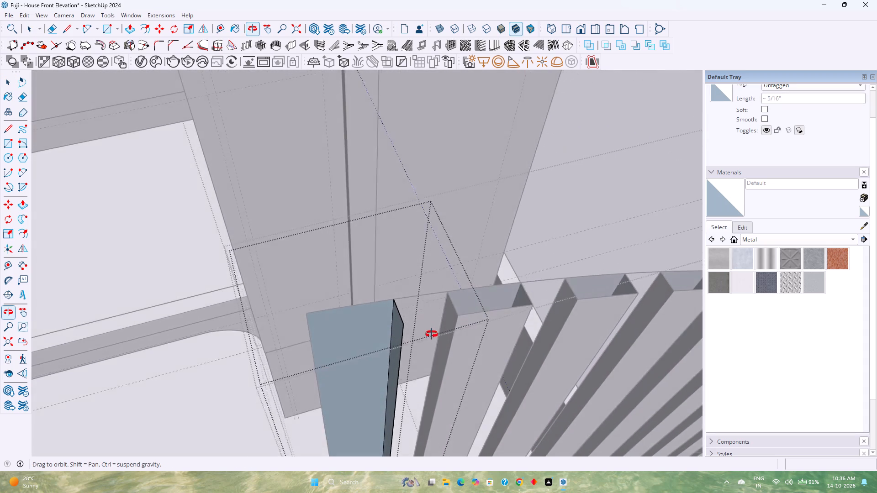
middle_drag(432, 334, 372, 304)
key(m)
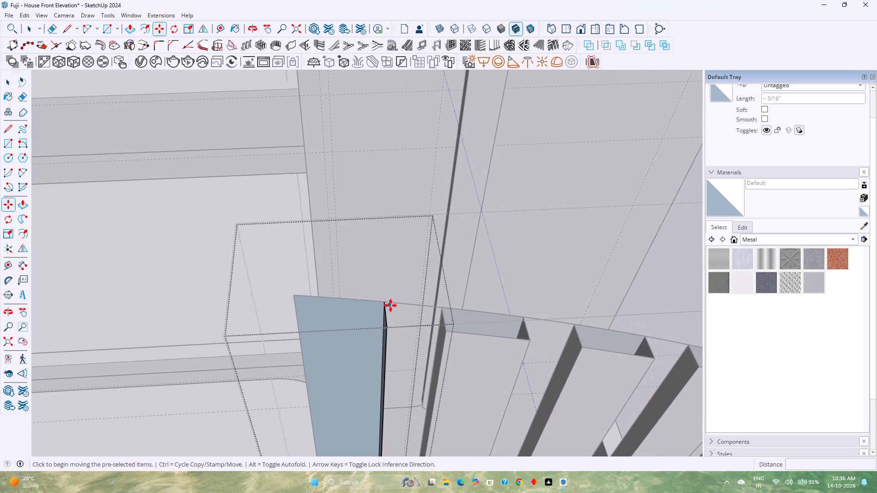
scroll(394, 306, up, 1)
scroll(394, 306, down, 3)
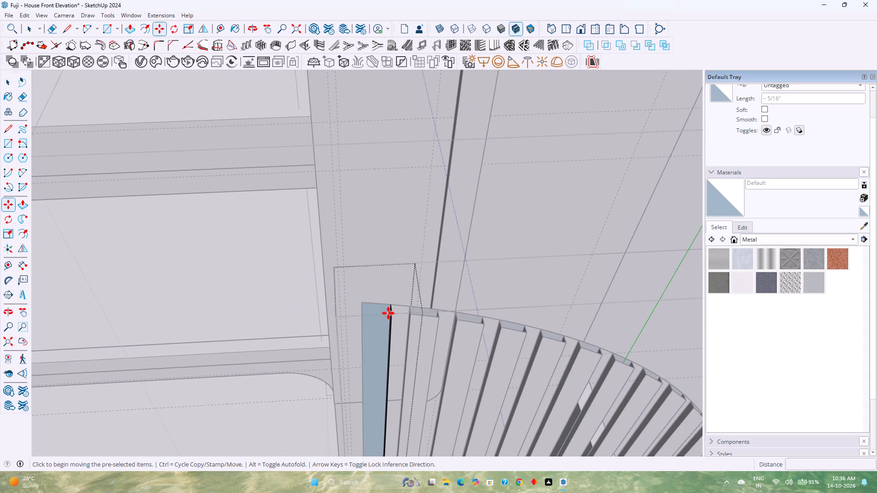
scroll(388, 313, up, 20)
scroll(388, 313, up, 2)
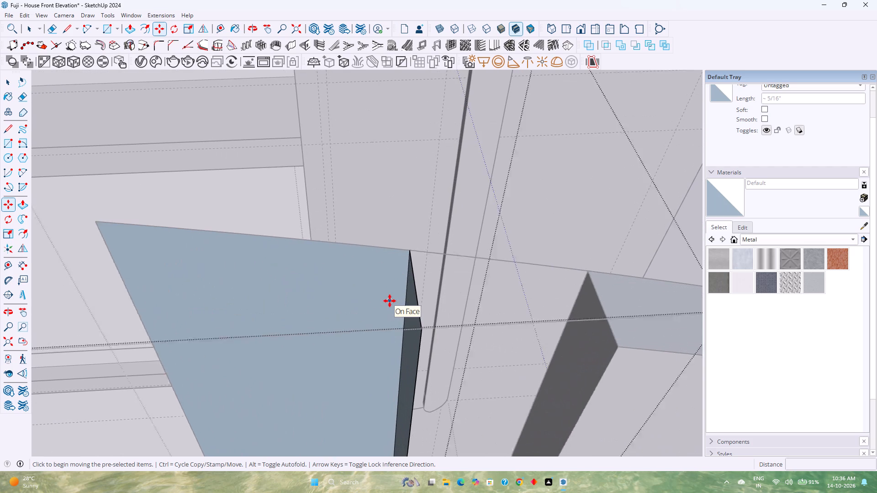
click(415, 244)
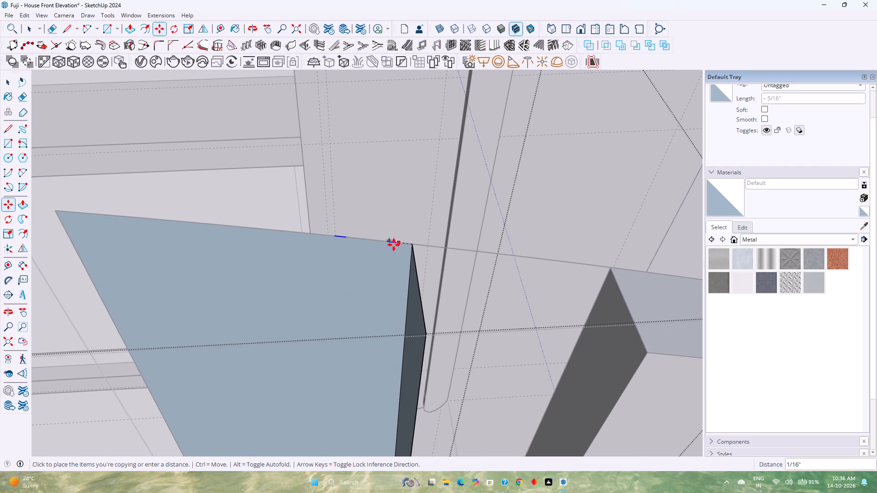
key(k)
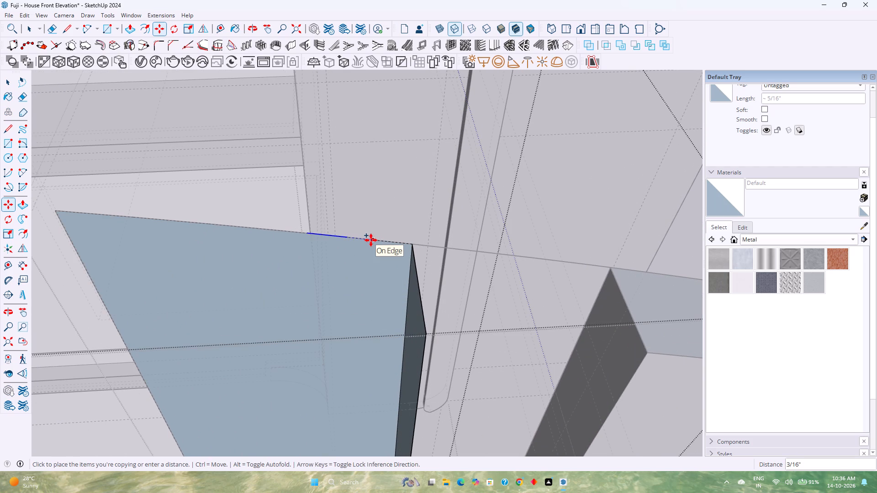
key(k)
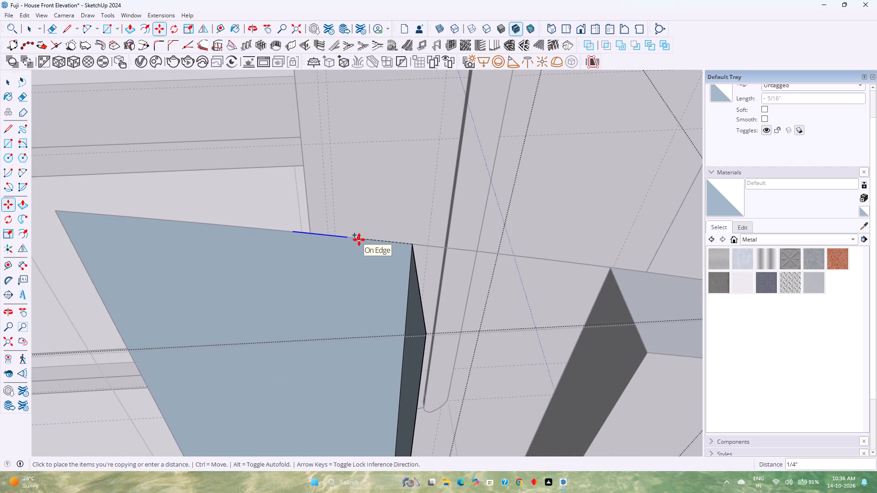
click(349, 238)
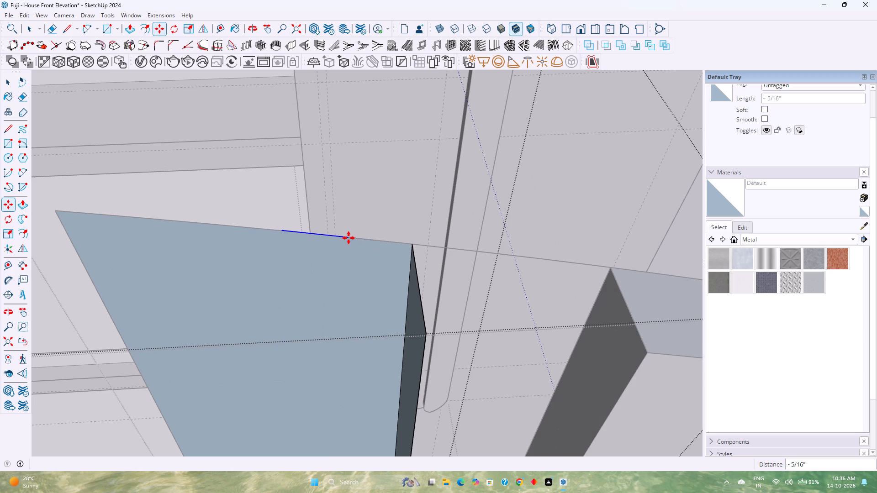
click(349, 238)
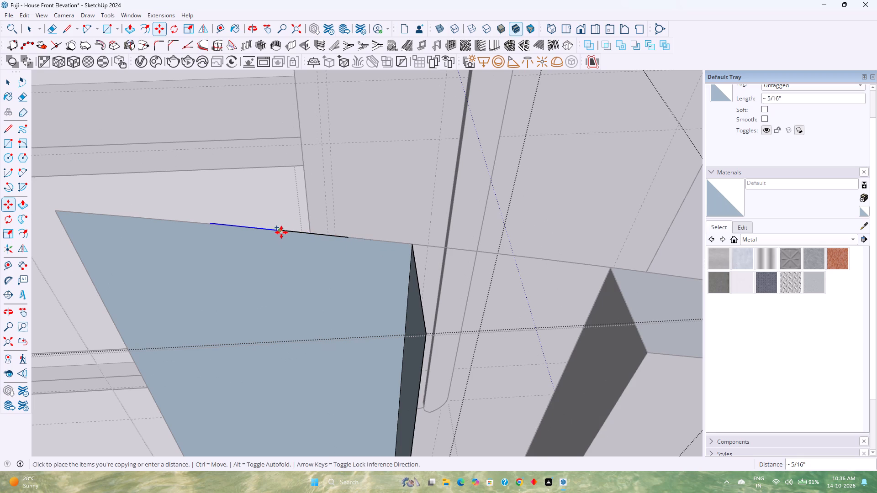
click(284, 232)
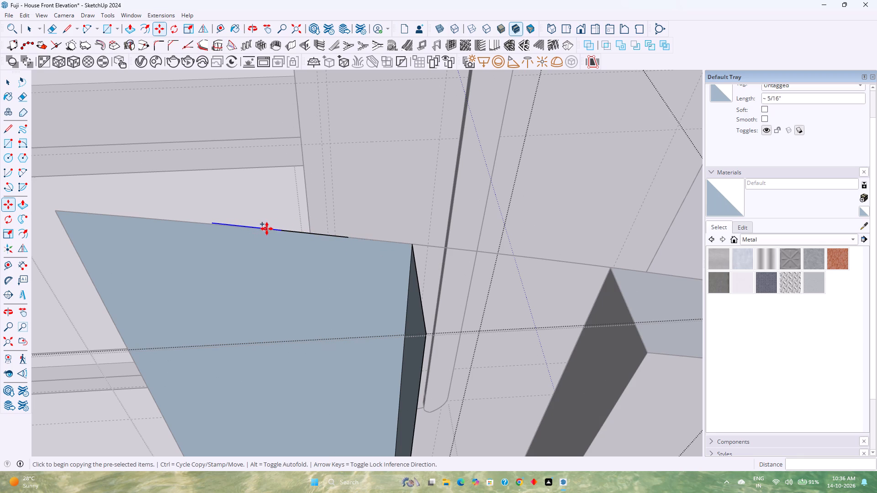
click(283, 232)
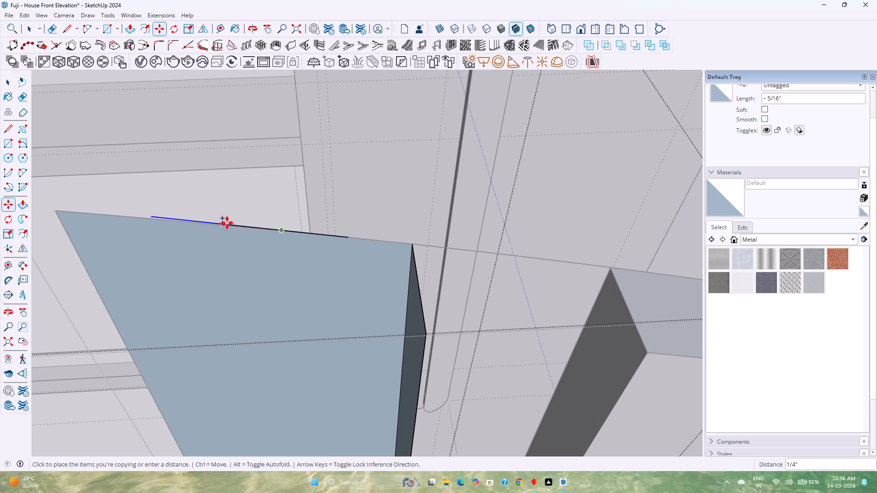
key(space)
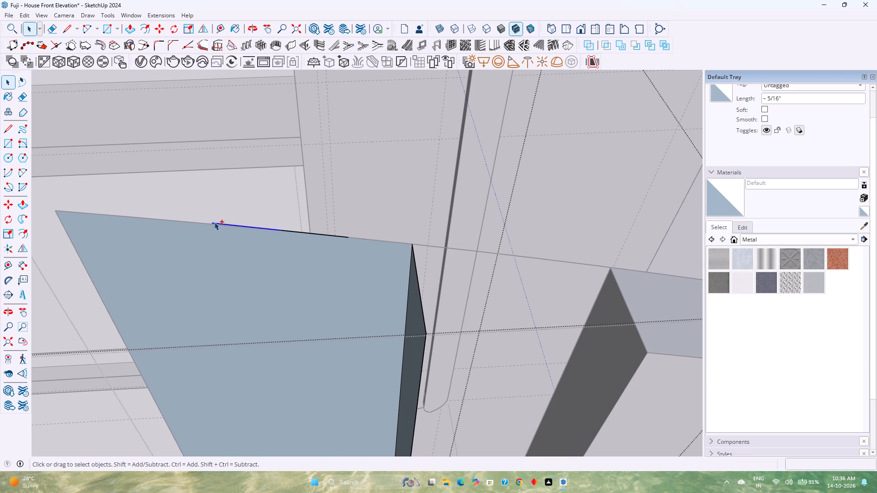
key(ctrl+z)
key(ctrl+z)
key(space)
Inside the first louvre, draw a vertical line about 6' 2" long from its open front bottom corner up to the arch's height.
scroll(226, 232, down, 4)
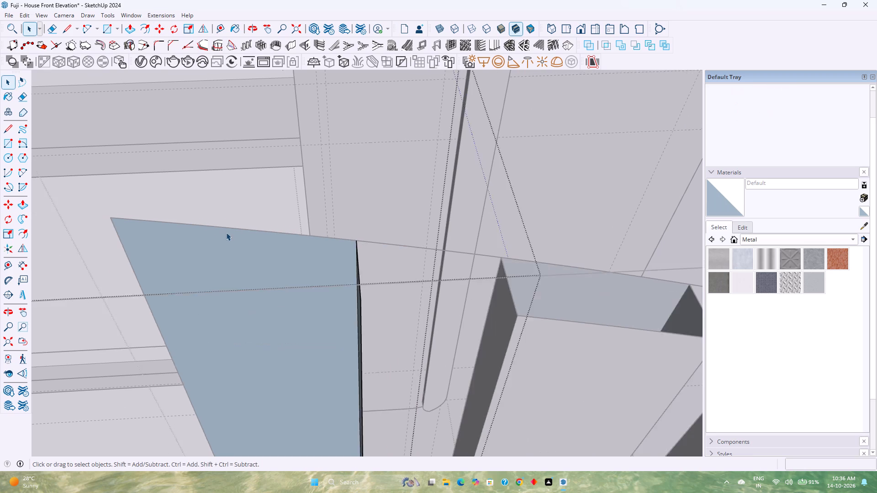
middle_drag(233, 234, 301, 228)
middle_drag(303, 228, 315, 226)
middle_drag(359, 223, 369, 223)
middle_click(369, 223)
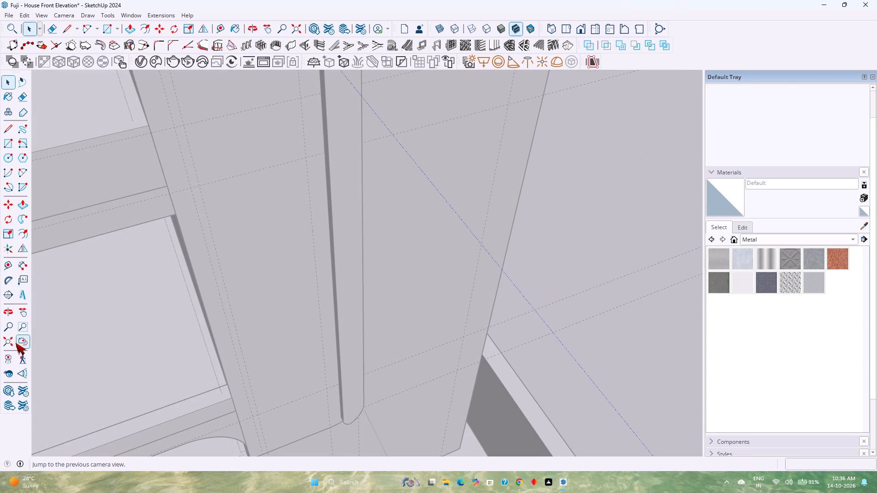
click(7, 346)
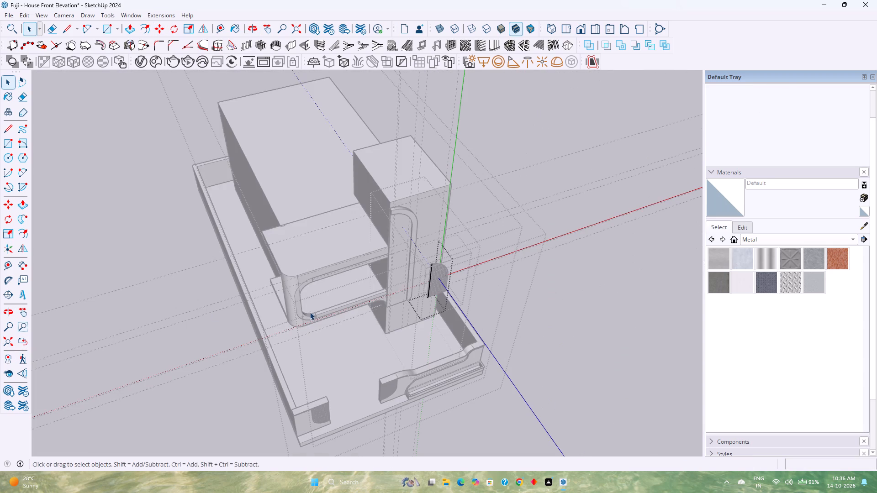
scroll(410, 278, up, 19)
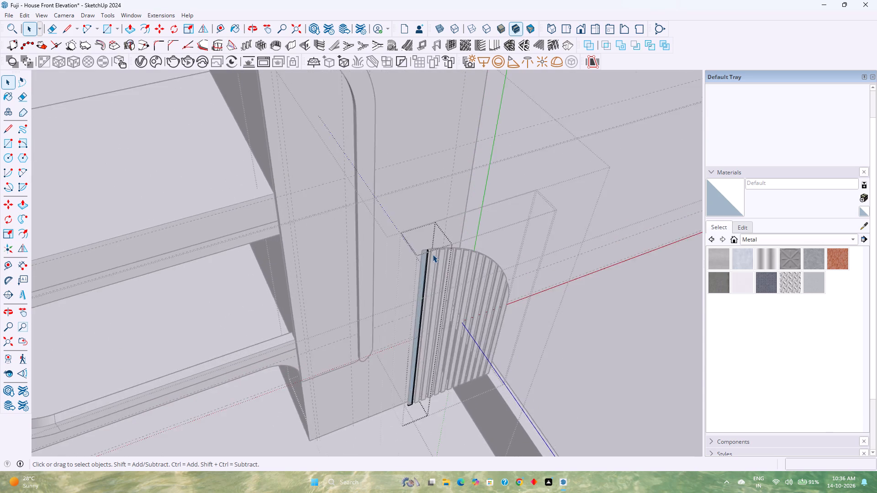
scroll(433, 254, up, 16)
middle_drag(420, 255, 444, 252)
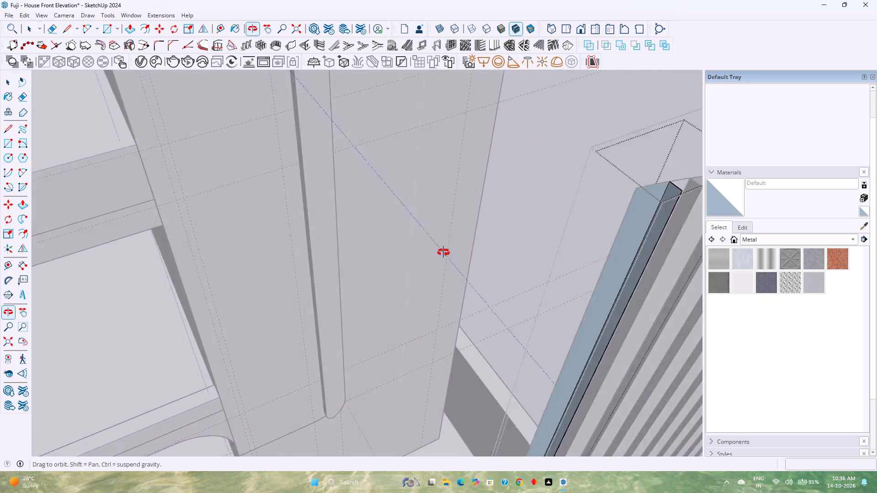
middle_drag(444, 252, 400, 245)
middle_click(400, 245)
scroll(400, 245, down, 4)
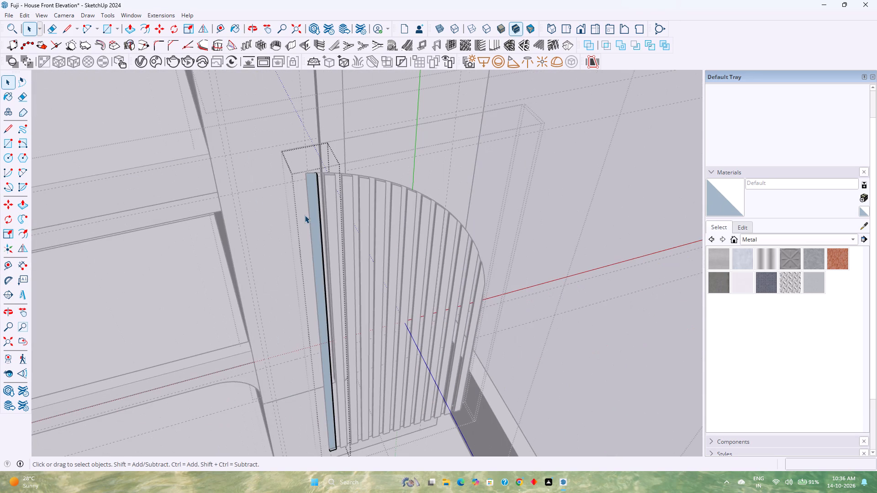
shift+middle_drag(318, 212, 340, 181)
shift+middle_click(340, 181)
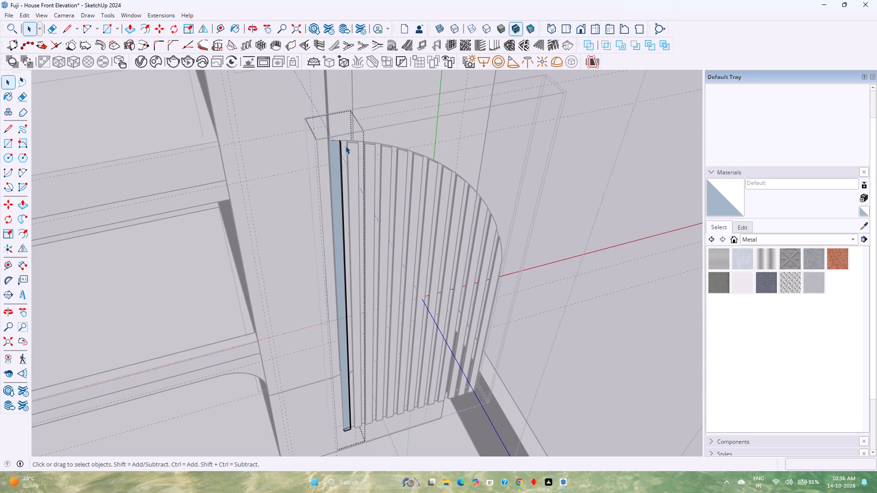
key(l)
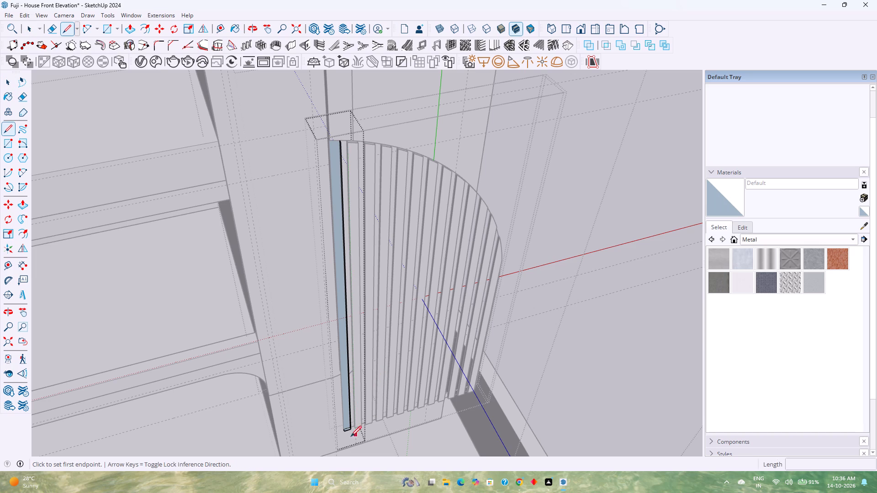
scroll(343, 432, up, 4)
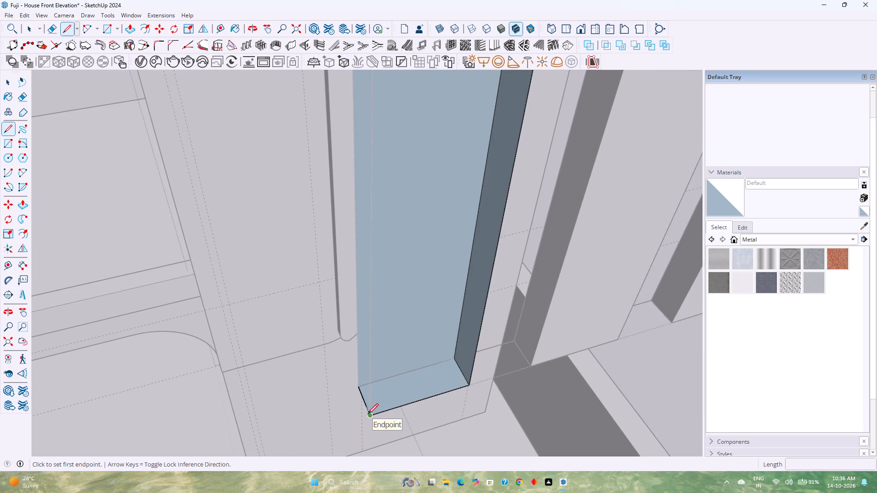
click(368, 414)
scroll(373, 371, down, 9)
key(Left)
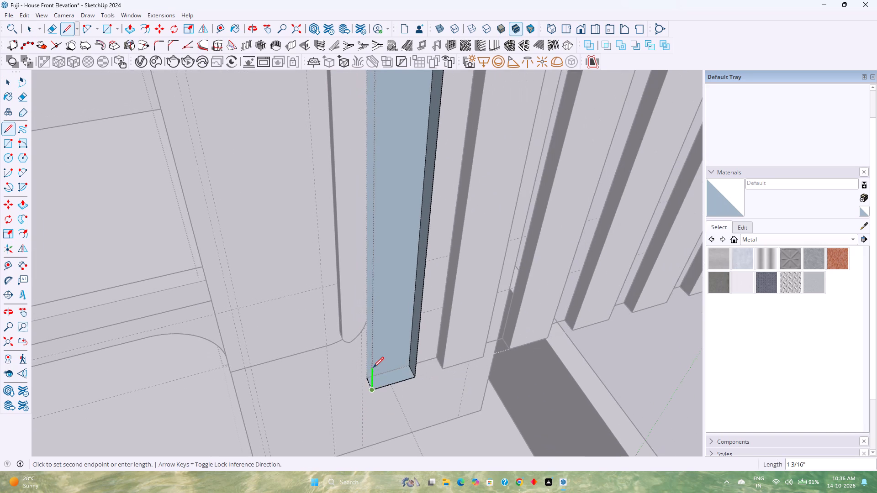
scroll(373, 367, down, 20)
scroll(373, 367, down, 5)
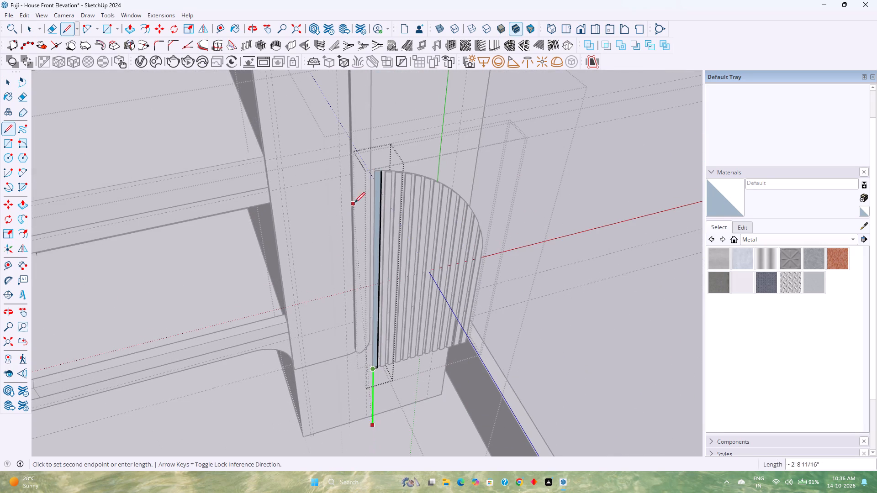
scroll(372, 172, up, 6)
scroll(402, 178, down, 4)
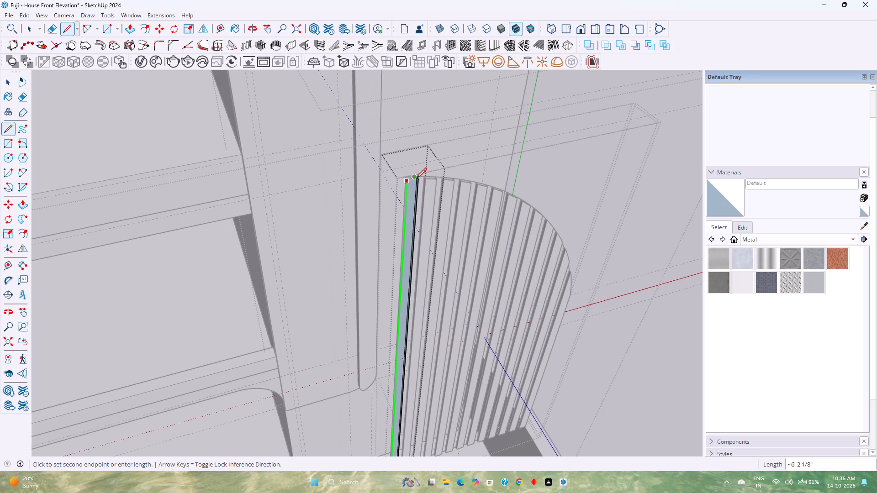
scroll(418, 180, up, 6)
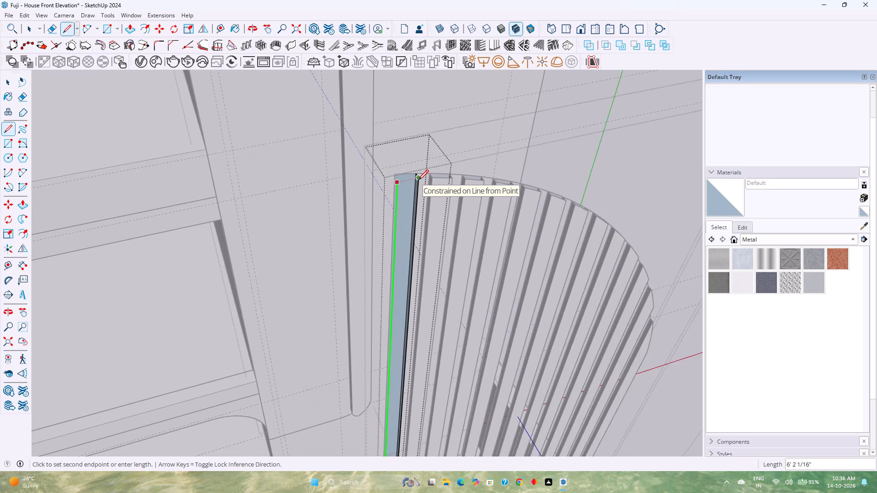
scroll(418, 180, up, 9)
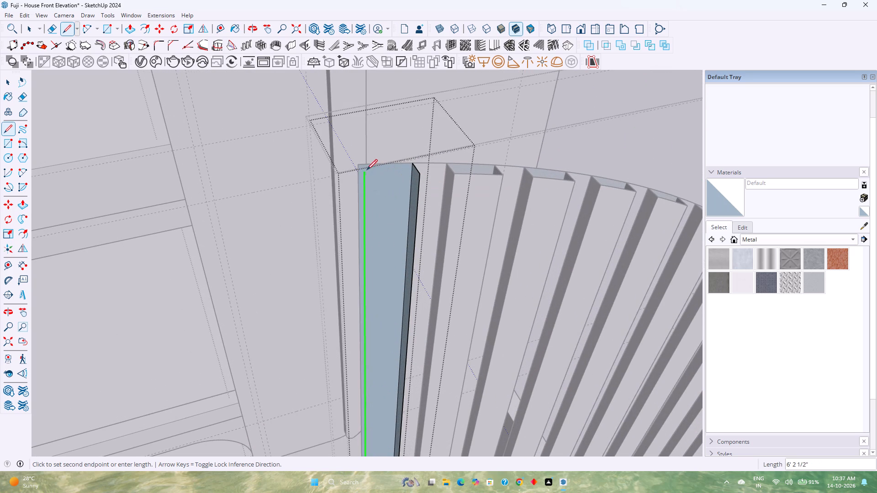
click(359, 164)
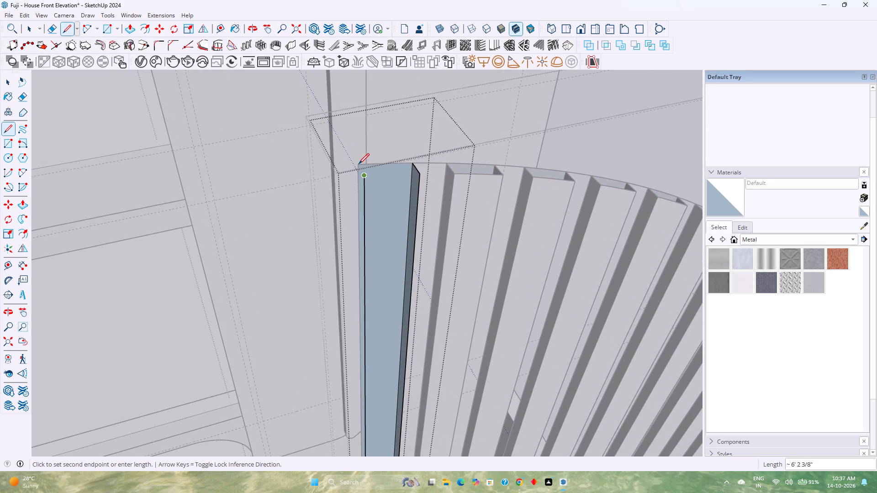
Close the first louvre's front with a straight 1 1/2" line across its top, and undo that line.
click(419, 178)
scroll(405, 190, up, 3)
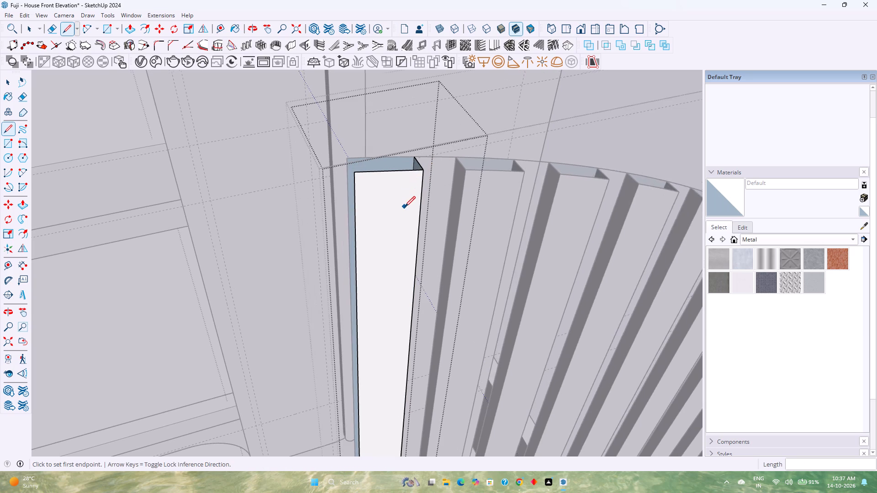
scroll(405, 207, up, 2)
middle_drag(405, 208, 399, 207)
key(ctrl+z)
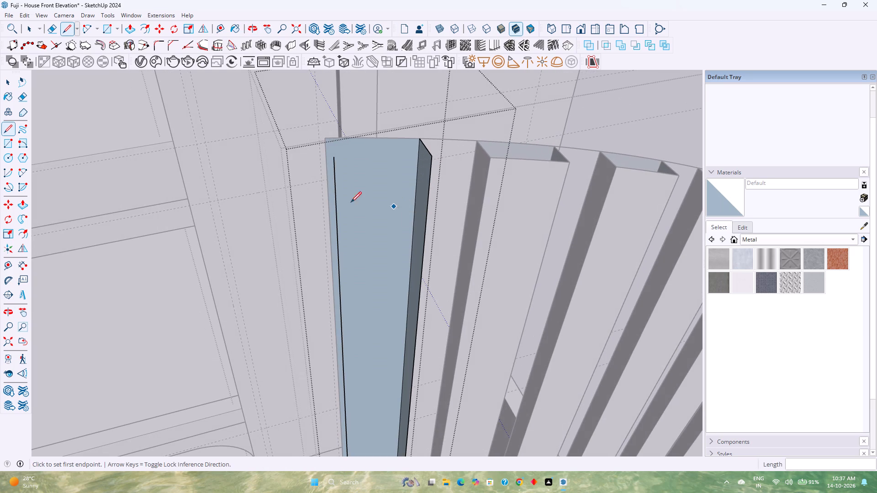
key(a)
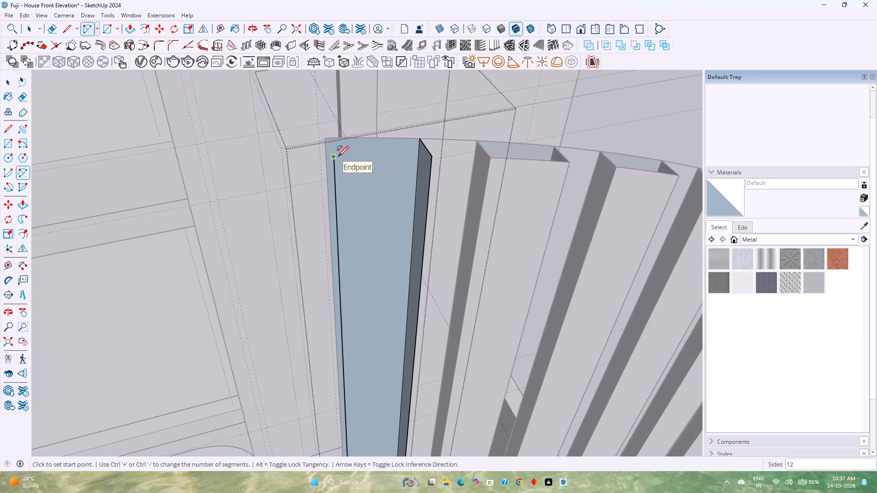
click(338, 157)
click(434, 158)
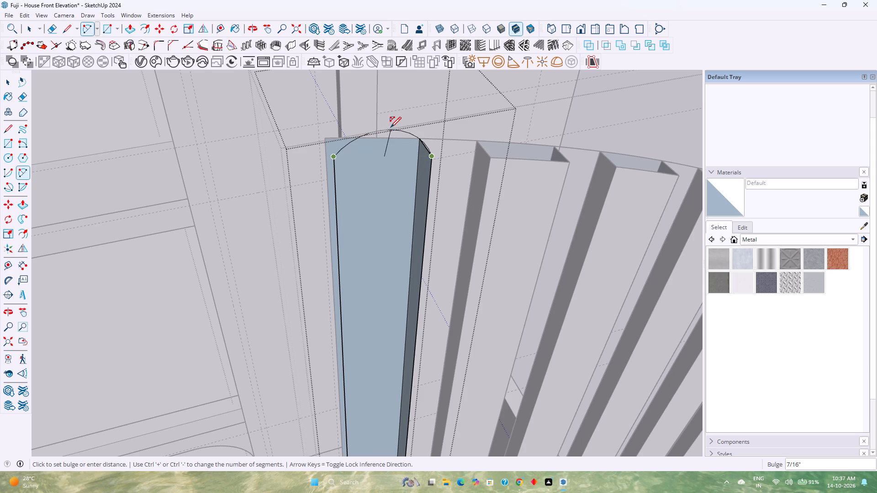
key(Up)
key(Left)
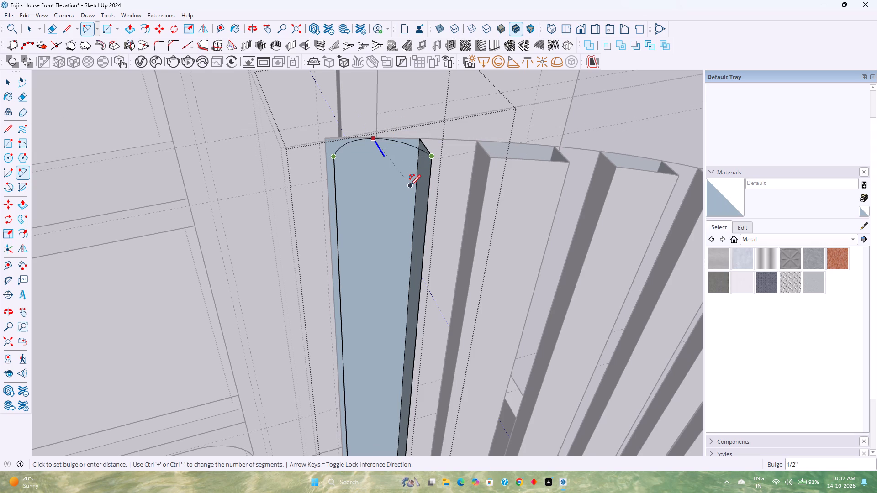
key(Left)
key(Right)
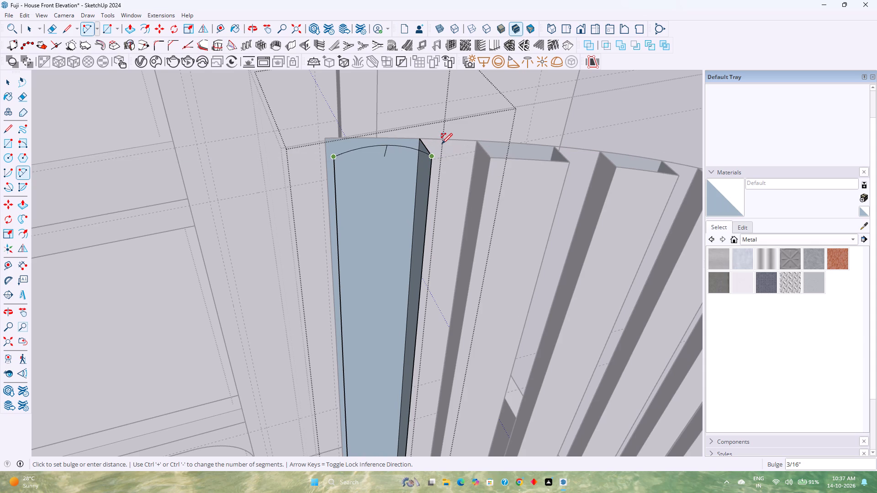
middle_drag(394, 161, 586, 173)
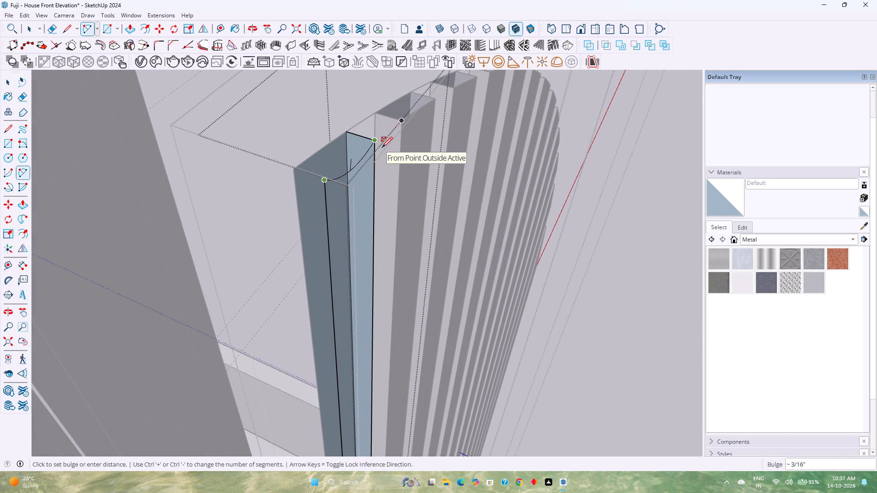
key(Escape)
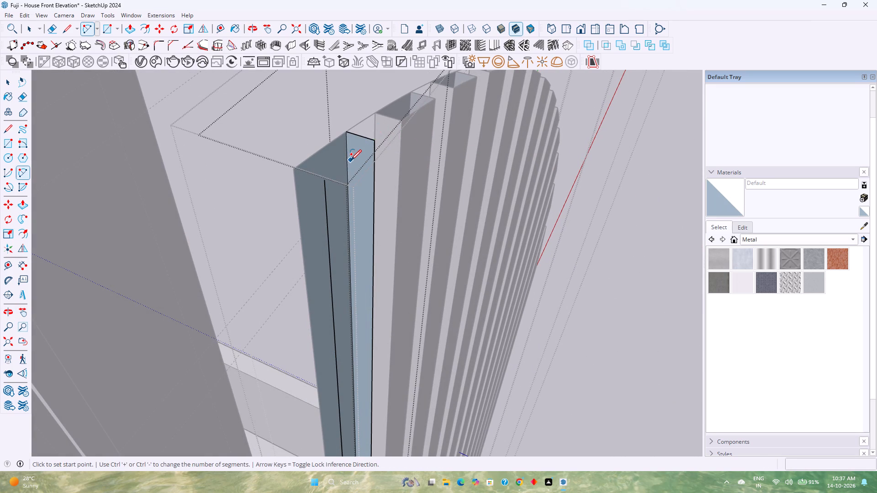
Leave the first louvre's group and examine its top end and the arch edge from the front, side and back.
scroll(351, 160, down, 3)
key(space)
key(Escape)
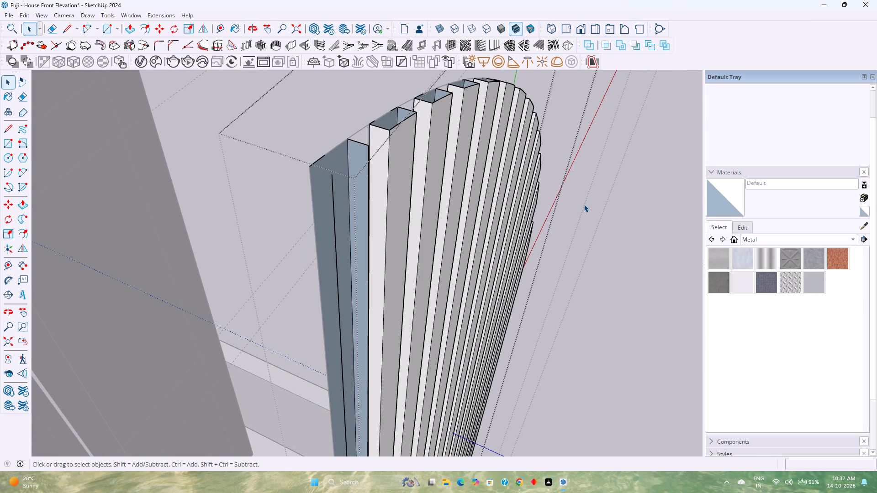
click(328, 163)
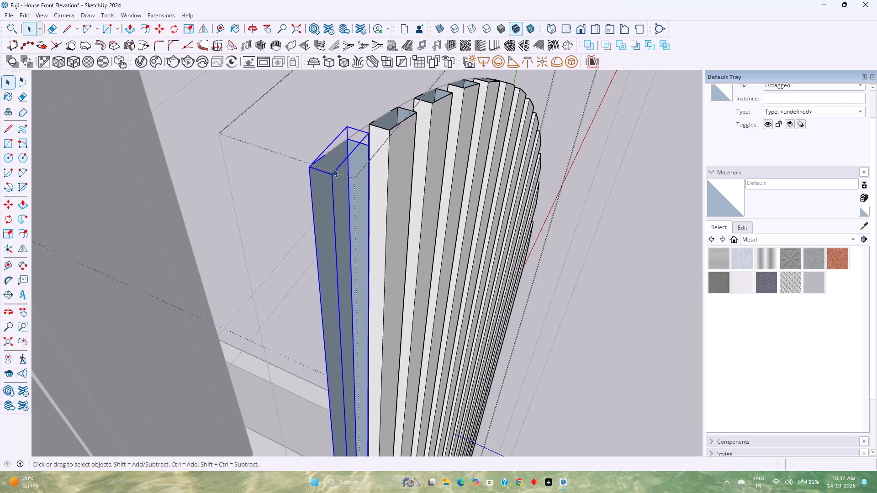
middle_drag(334, 170, 208, 138)
middle_drag(331, 173, 312, 151)
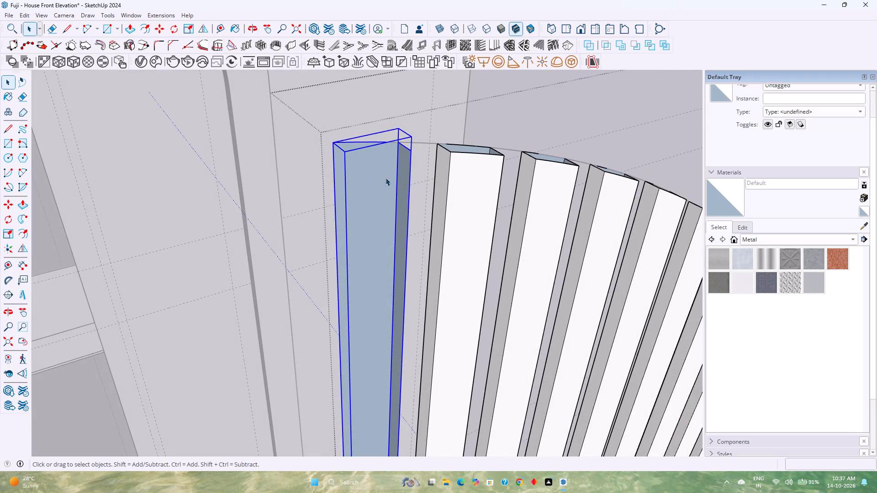
double_click(369, 153)
click(398, 134)
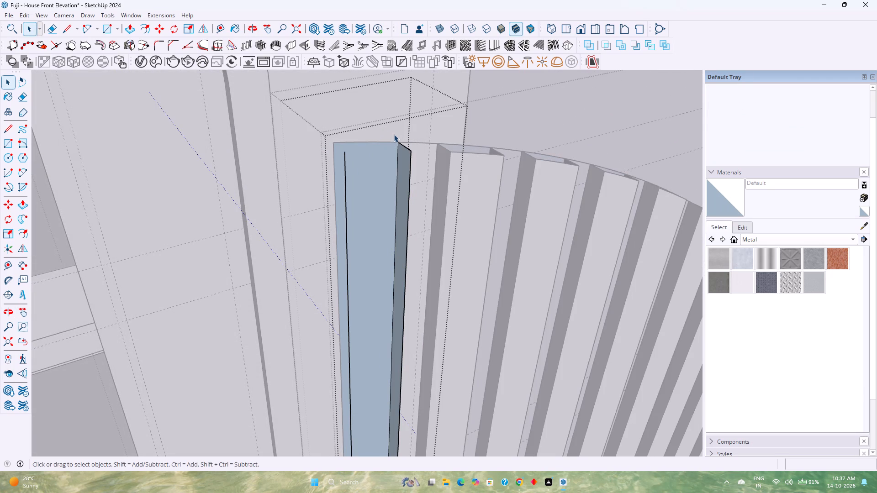
key(Escape)
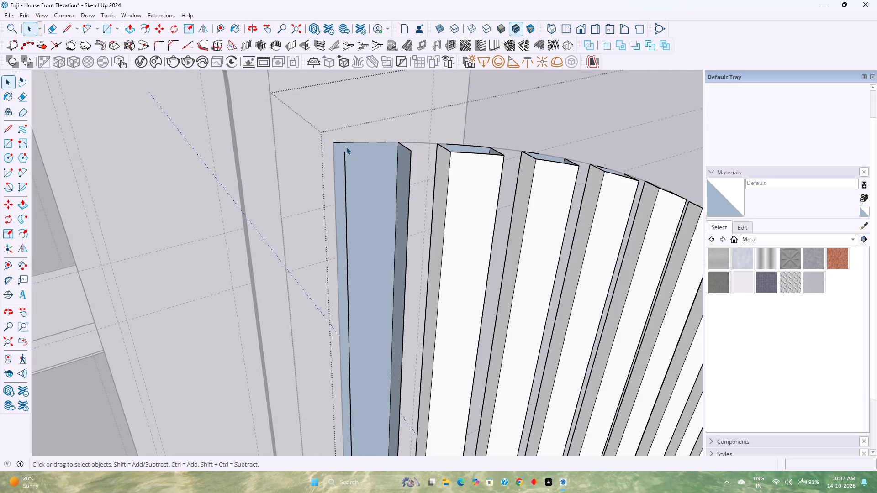
click(355, 152)
middle_drag(356, 152, 531, 198)
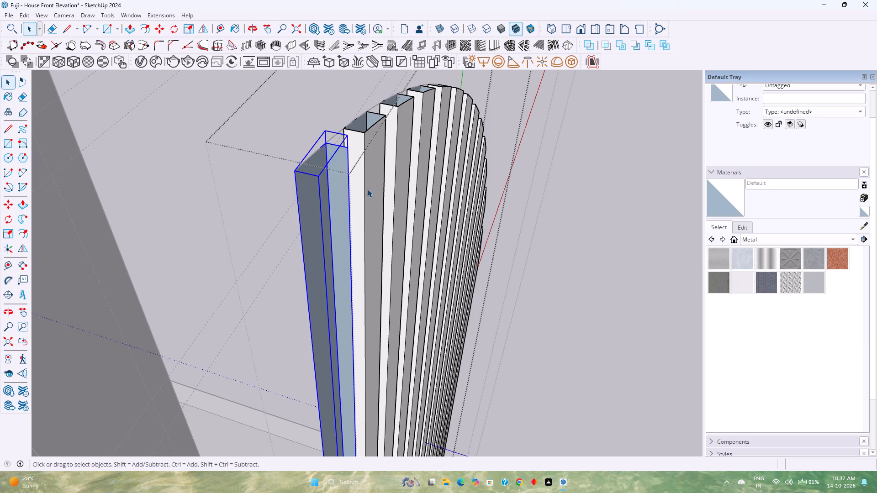
key(Escape)
middle_drag(347, 189, 617, 160)
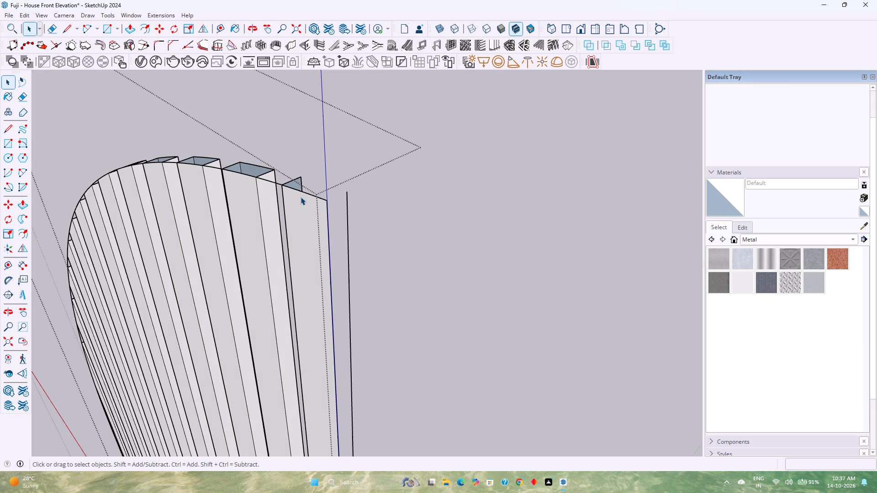
Copy the 3' 3" radius arch arc and paste it inside the first louvre's group, in the open space beside the louvres.
click(306, 193)
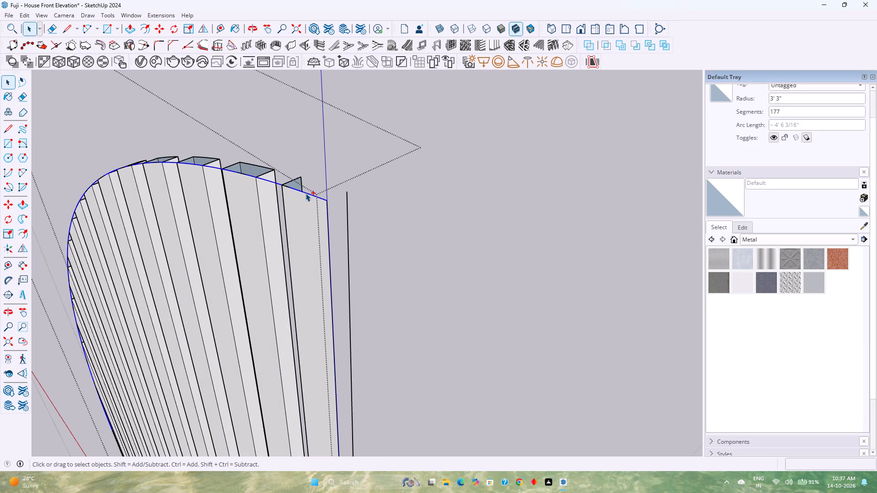
key(ctrl+c)
middle_drag(393, 208, 279, 222)
scroll(279, 222, down, 3)
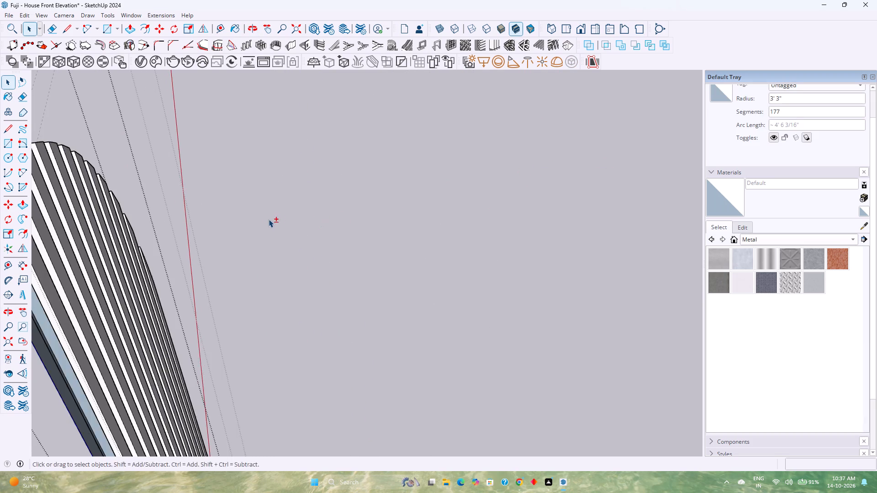
shift+middle_drag(269, 219, 465, 203)
middle_drag(465, 203, 192, 196)
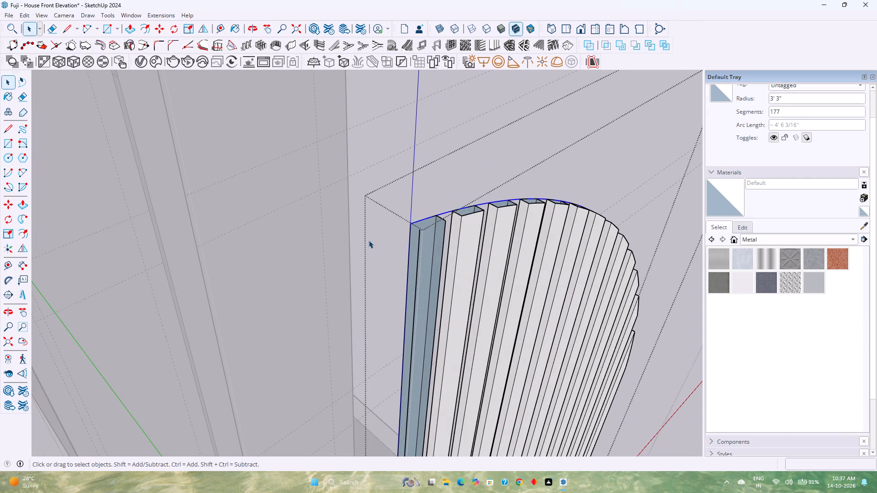
double_click(426, 243)
scroll(426, 243, up, 4)
key(ctrl+v)
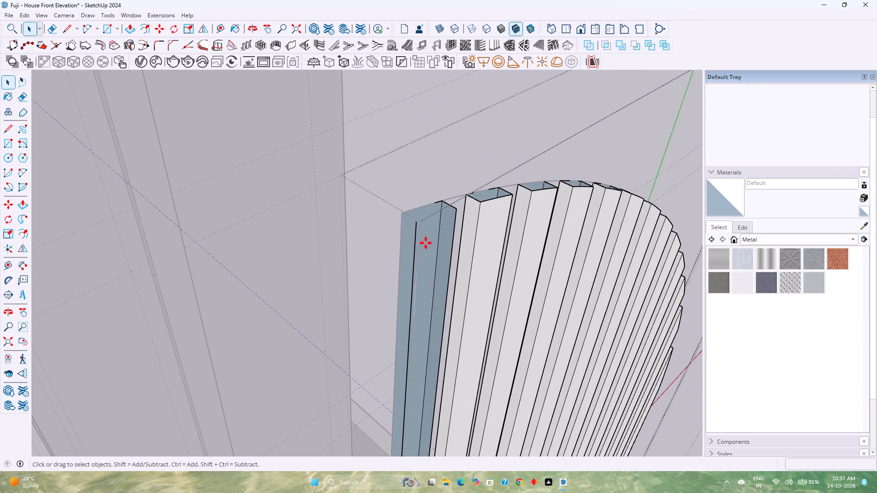
scroll(417, 227, down, 6)
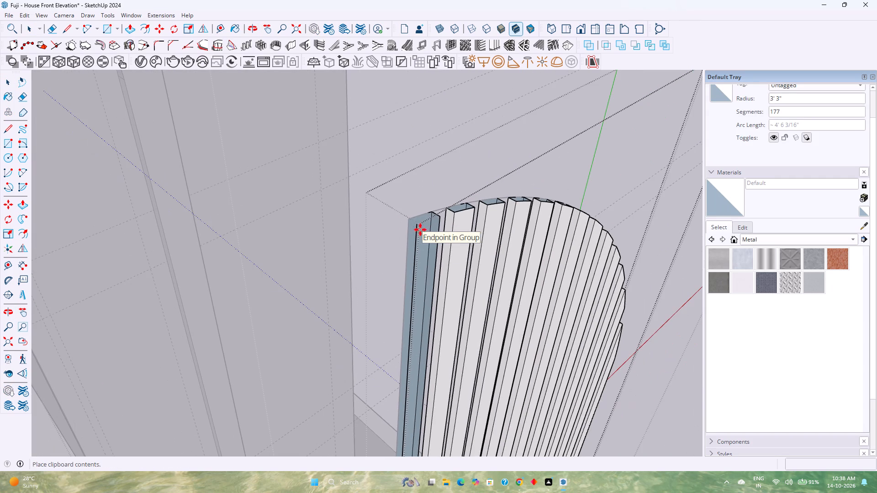
scroll(471, 280, down, 5)
key(ctrl+v)
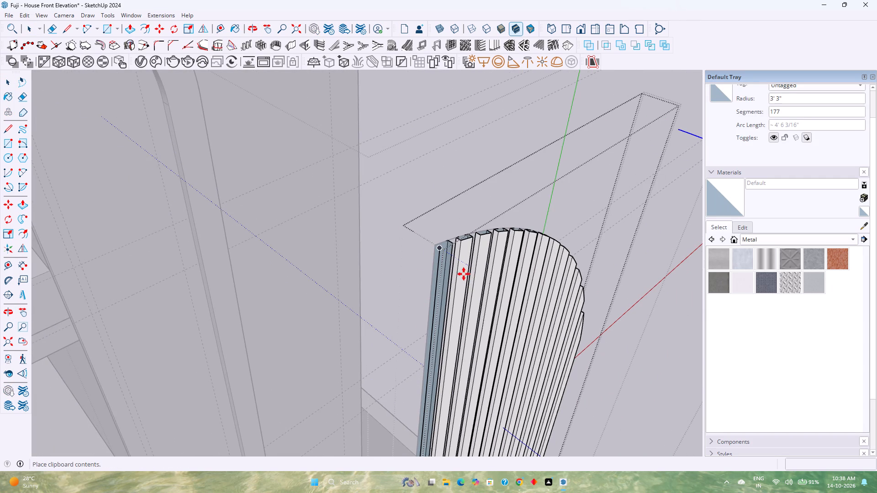
scroll(454, 273, down, 4)
scroll(451, 272, up, 1)
scroll(451, 271, down, 9)
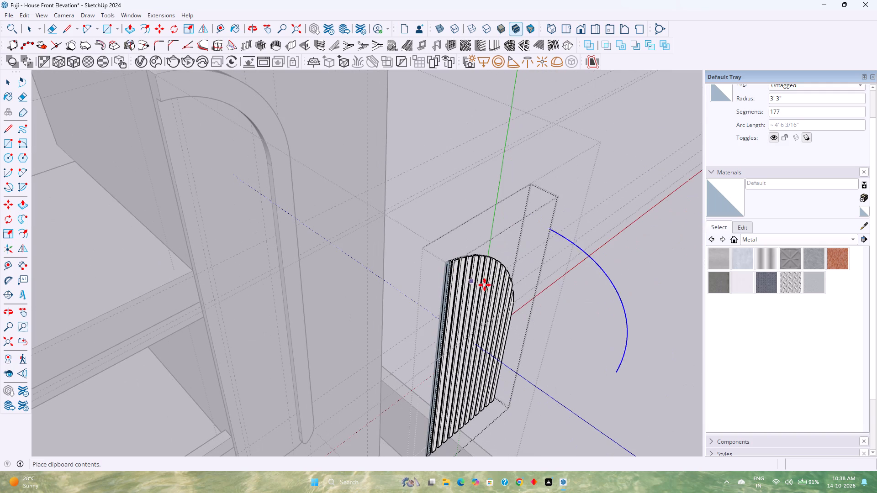
scroll(448, 264, up, 3)
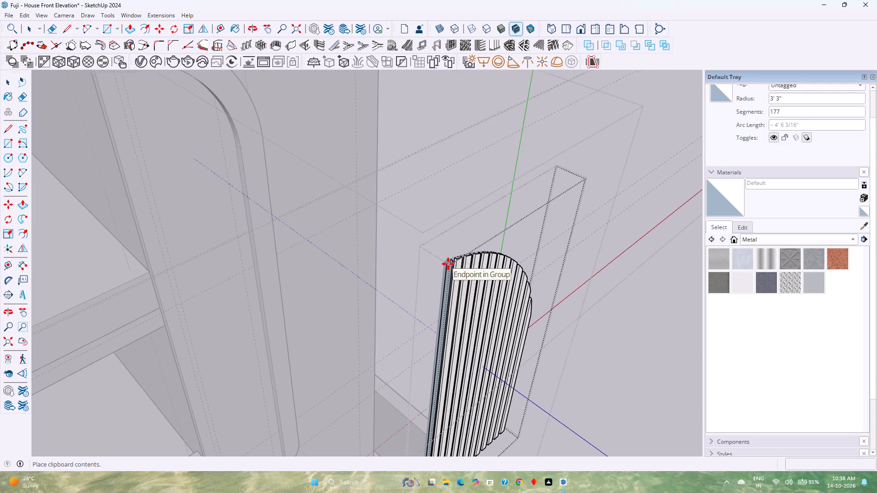
middle_drag(560, 308, 459, 269)
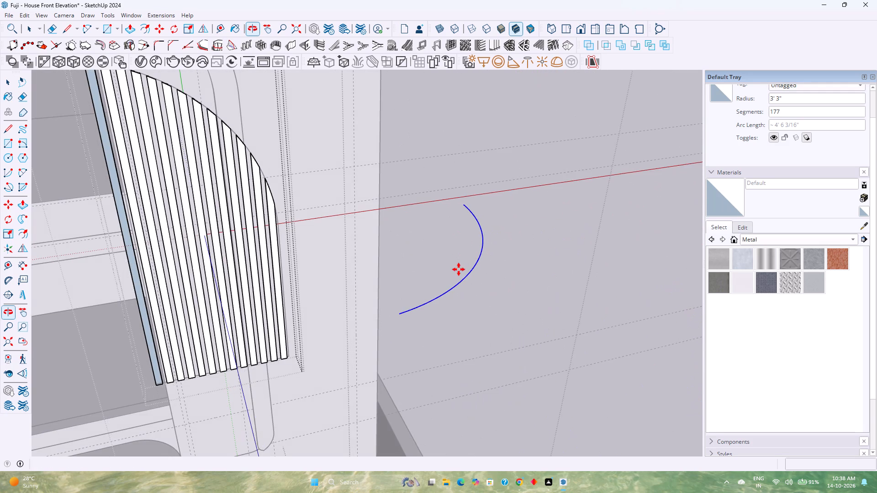
middle_click(459, 269)
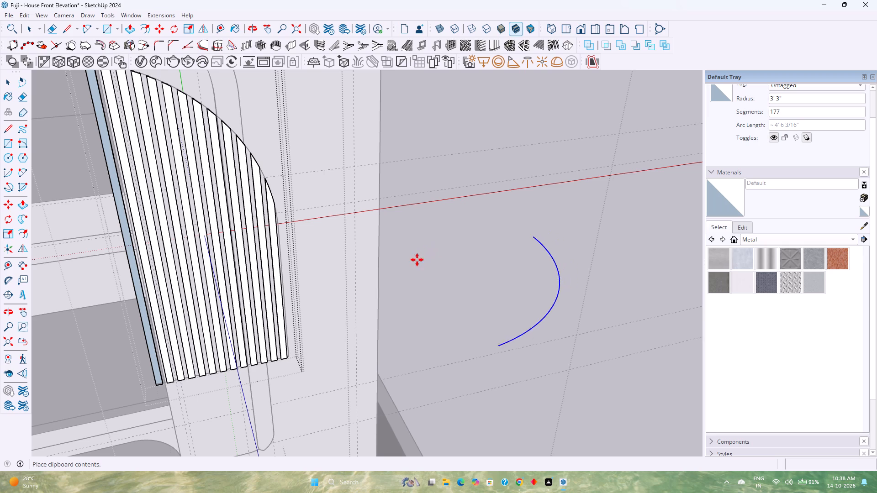
click(414, 268)
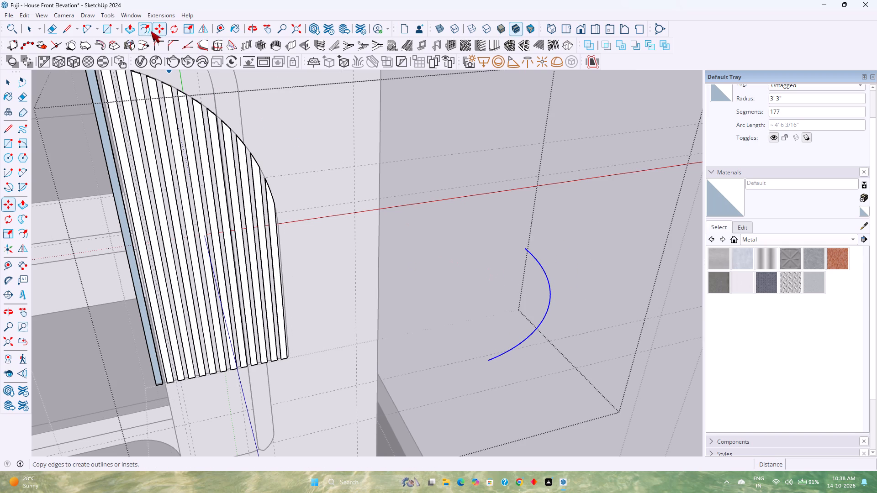
Rotate the pasted arc 90° about its lower endpoint, around the blue axis, so it stands upright.
click(176, 25)
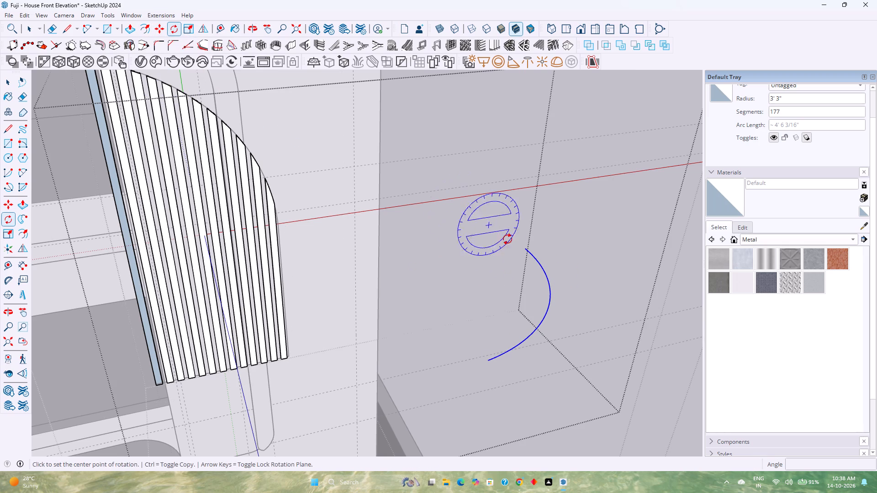
click(489, 362)
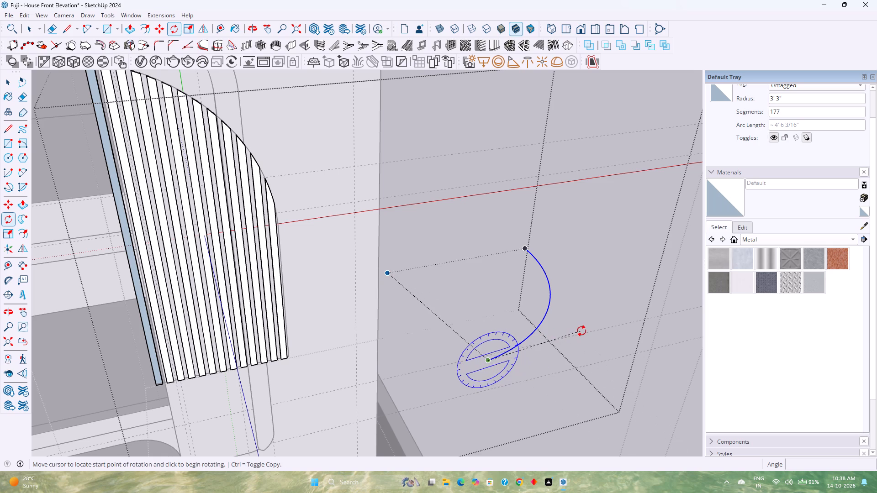
key(Right)
click(581, 330)
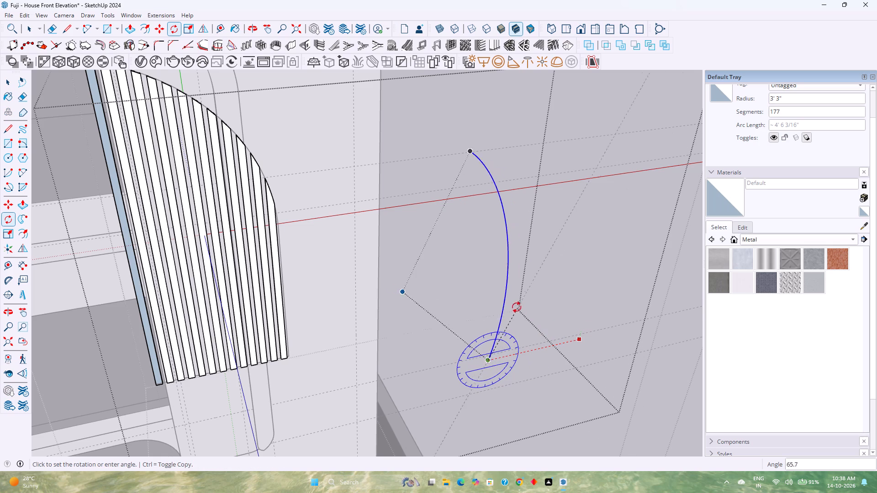
click(494, 307)
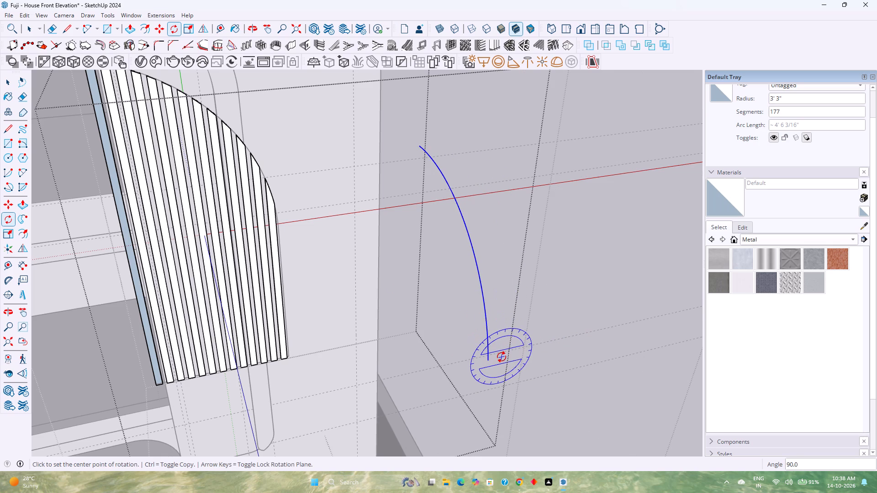
Rotate the pasted arc 90° about its lower endpoint, around the green axis, to face the same way as the louvres.
key(Up)
key(Left)
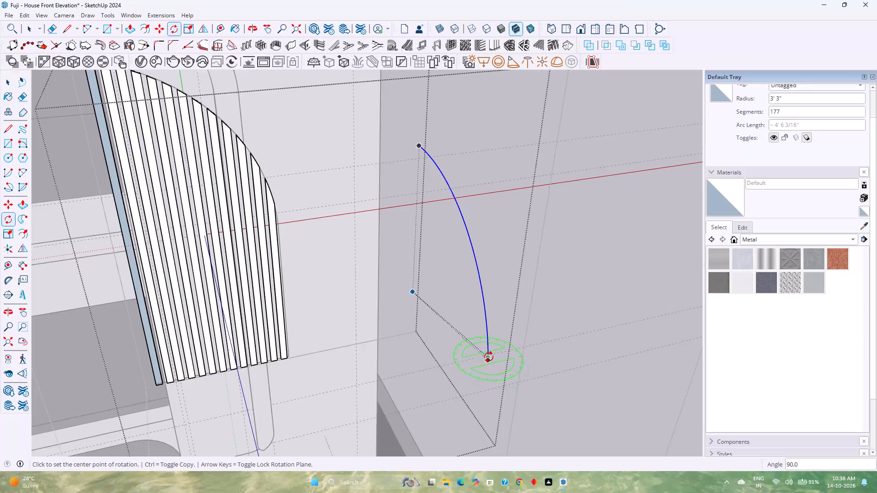
click(489, 361)
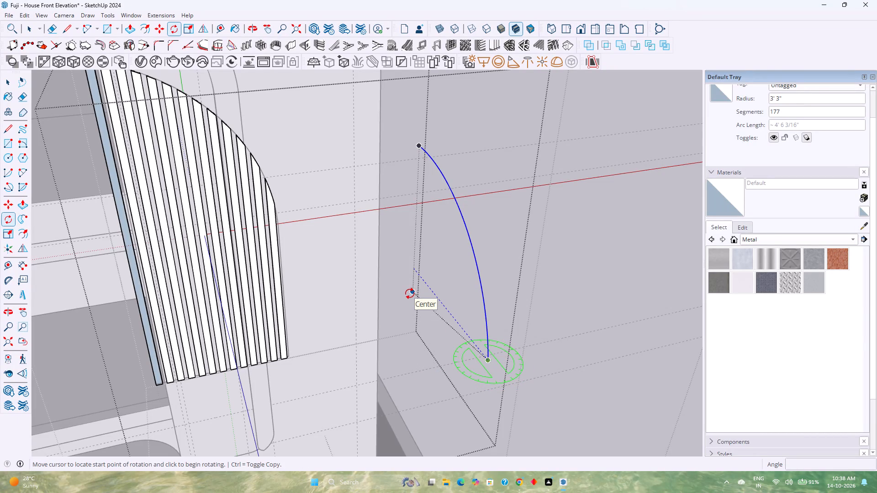
click(410, 294)
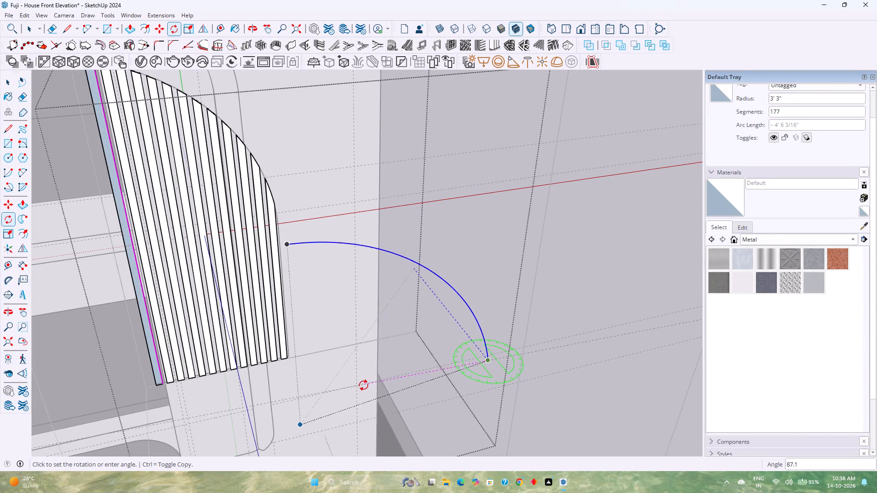
text(90)
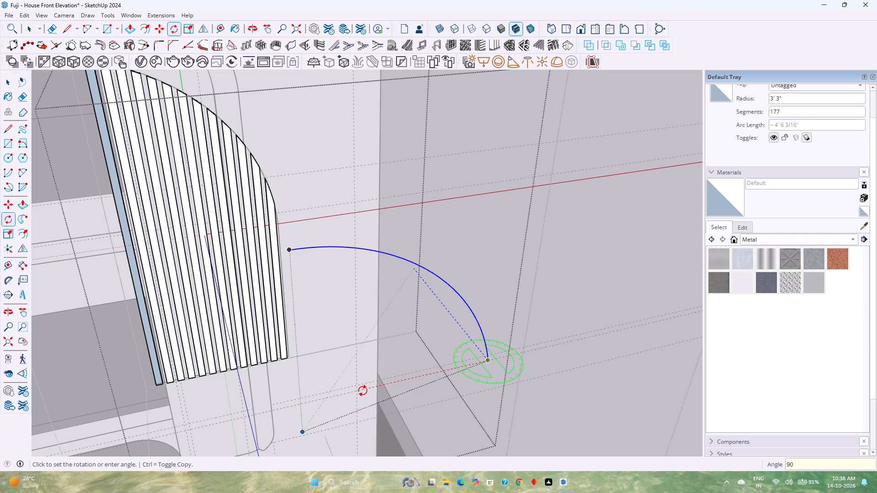
key(Return)
key(space)
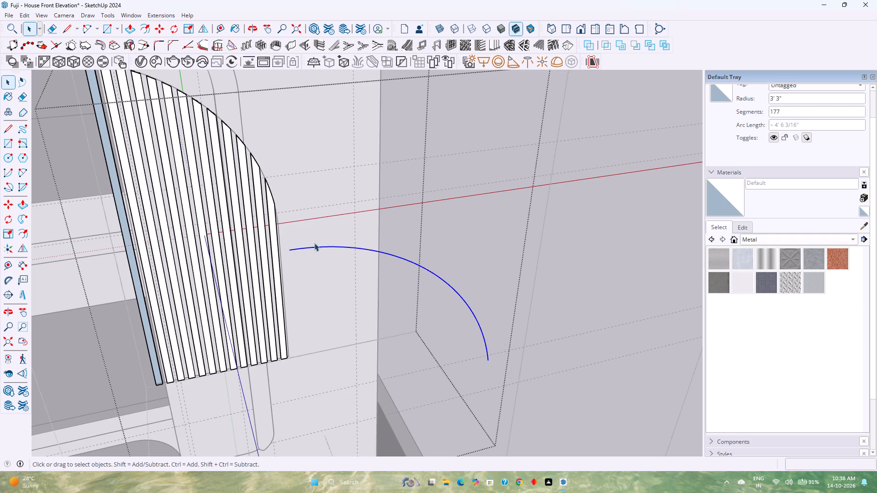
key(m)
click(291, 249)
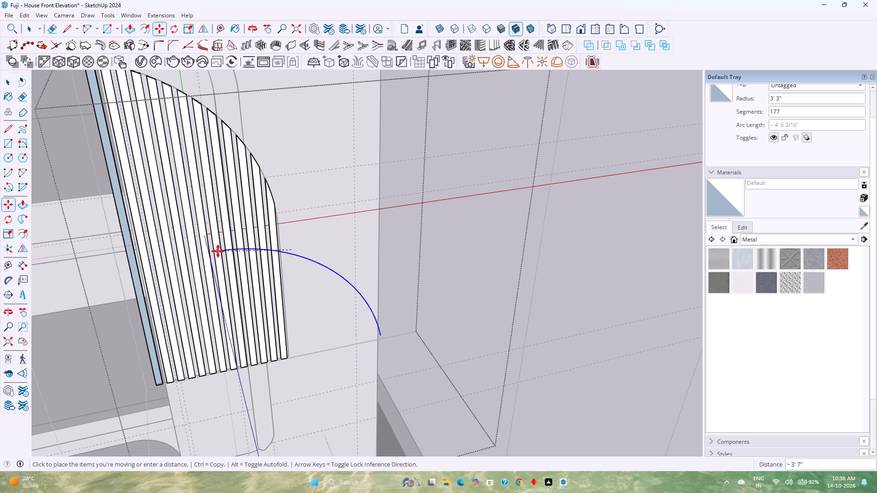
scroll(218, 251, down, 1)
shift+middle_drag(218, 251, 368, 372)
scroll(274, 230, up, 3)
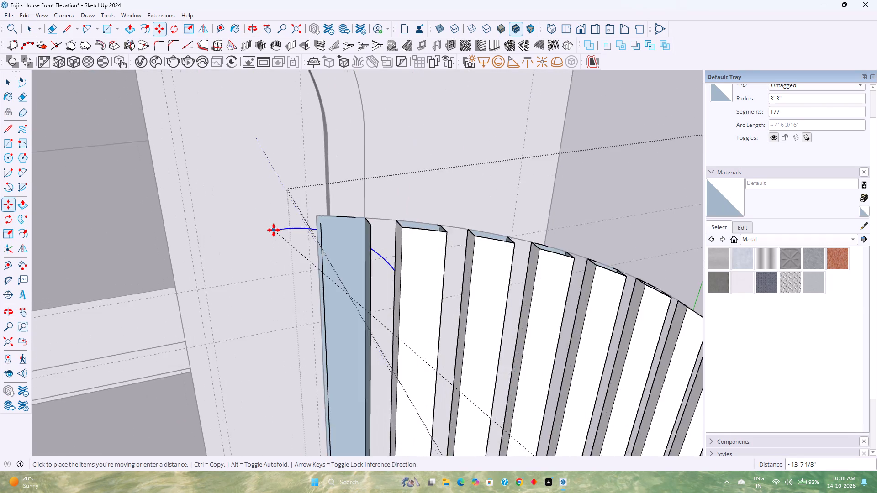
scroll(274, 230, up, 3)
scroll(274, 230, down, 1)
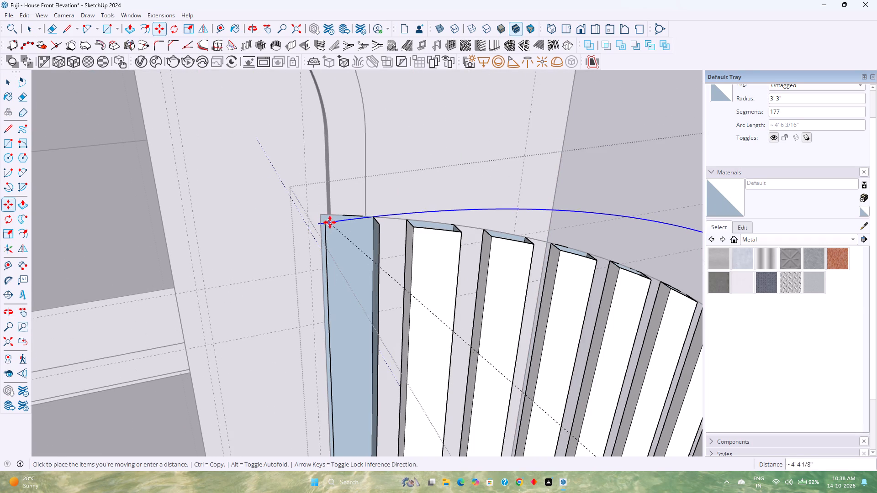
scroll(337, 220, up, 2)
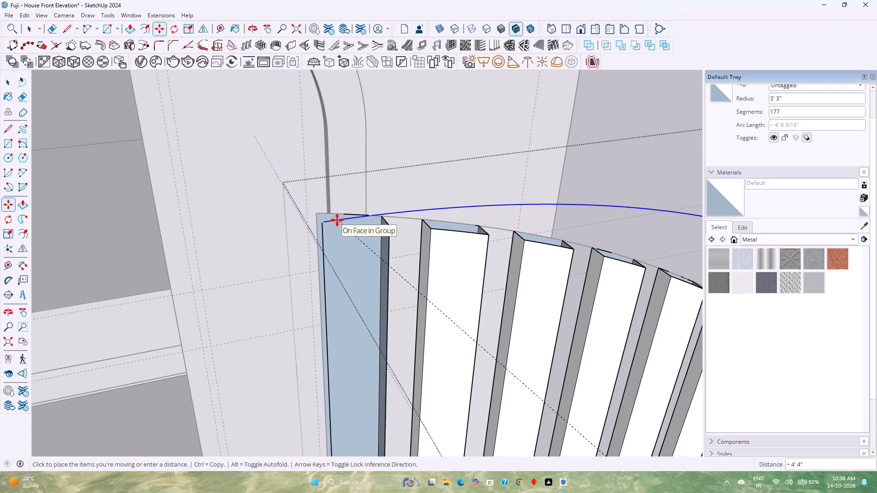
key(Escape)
Move the pasted arc by its lower endpoint onto the outer top corner of the louvre farthest from the first.
scroll(337, 220, down, 20)
scroll(337, 220, down, 1)
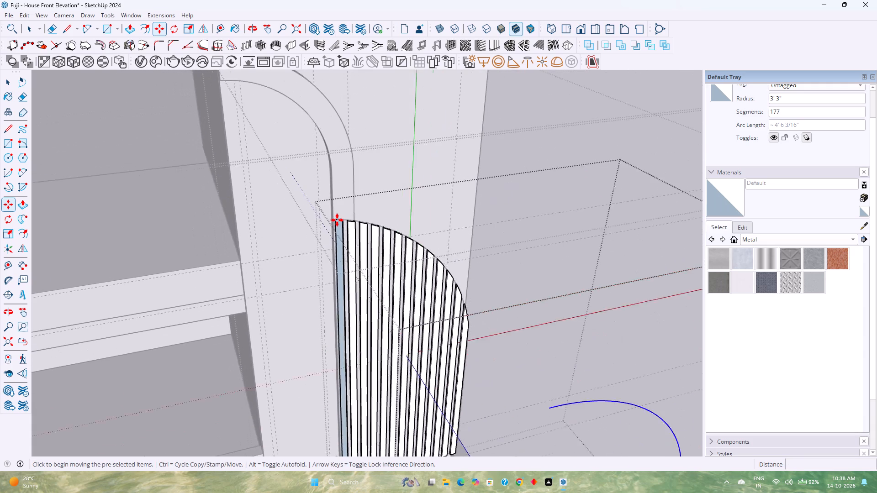
scroll(337, 220, down, 5)
middle_drag(496, 298, 462, 241)
scroll(462, 240, down, 3)
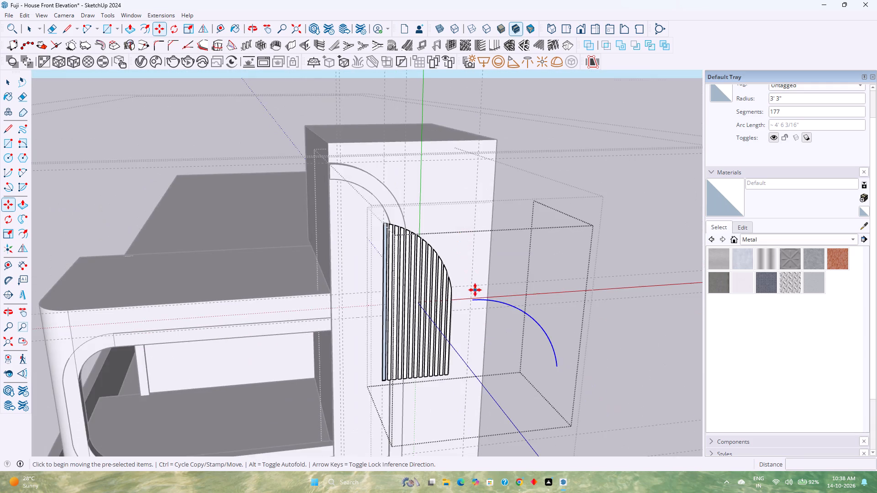
middle_drag(475, 290, 457, 253)
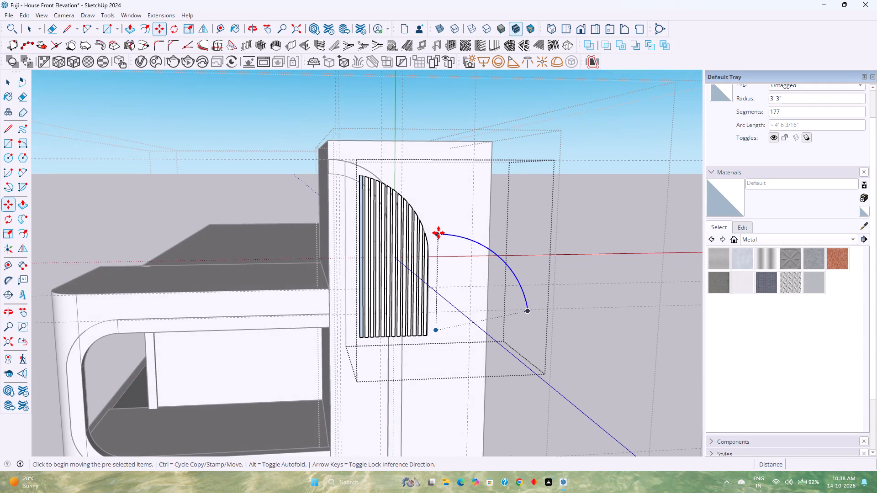
scroll(432, 236, up, 3)
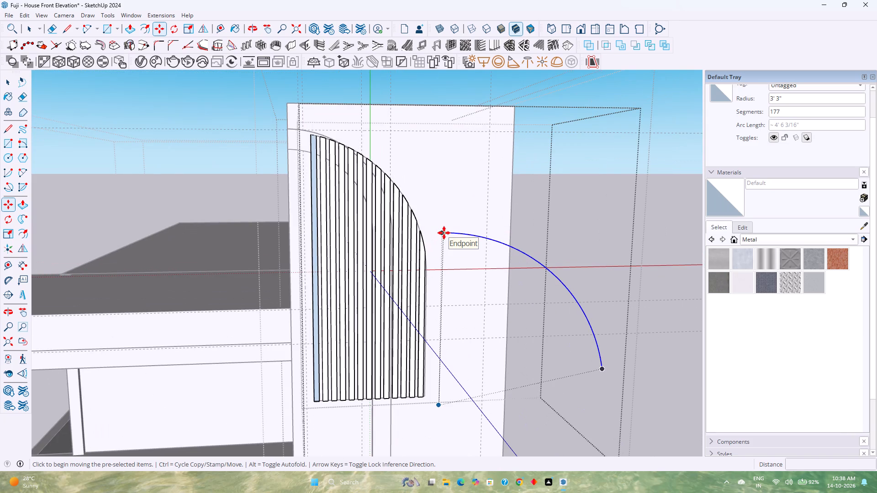
click(604, 370)
scroll(423, 248, up, 2)
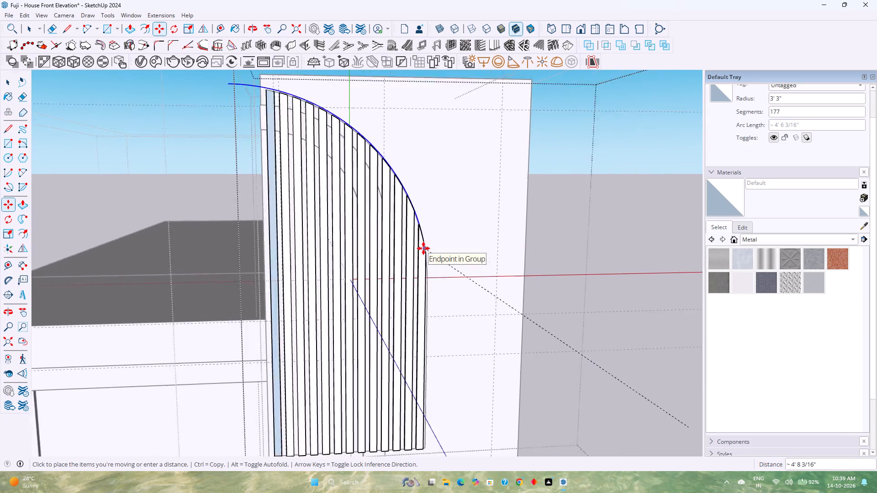
scroll(423, 248, up, 10)
scroll(444, 271, down, 3)
middle_drag(448, 287, 437, 283)
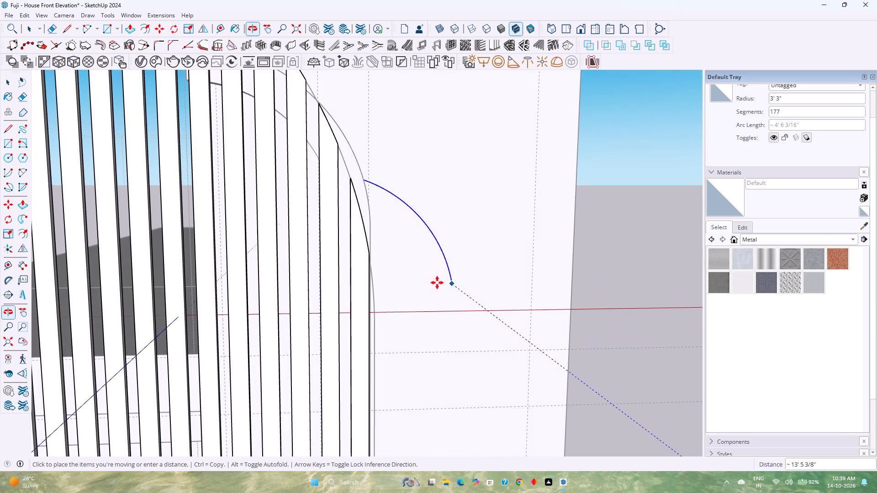
click(370, 252)
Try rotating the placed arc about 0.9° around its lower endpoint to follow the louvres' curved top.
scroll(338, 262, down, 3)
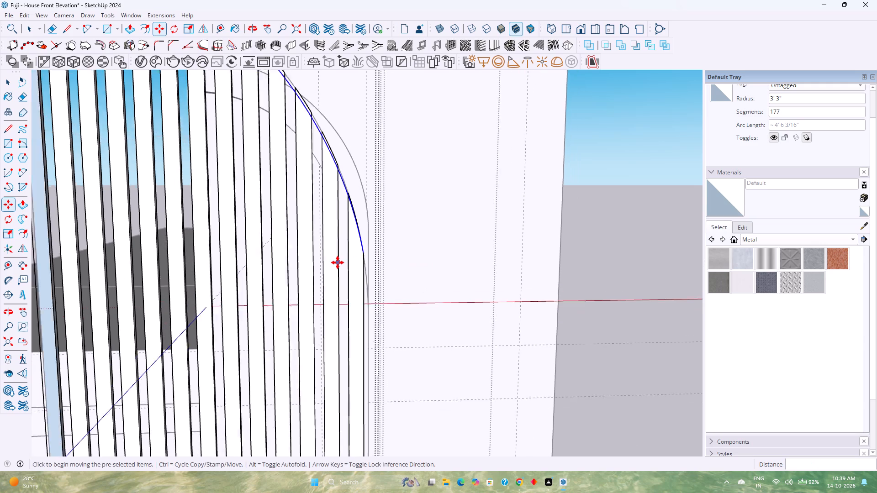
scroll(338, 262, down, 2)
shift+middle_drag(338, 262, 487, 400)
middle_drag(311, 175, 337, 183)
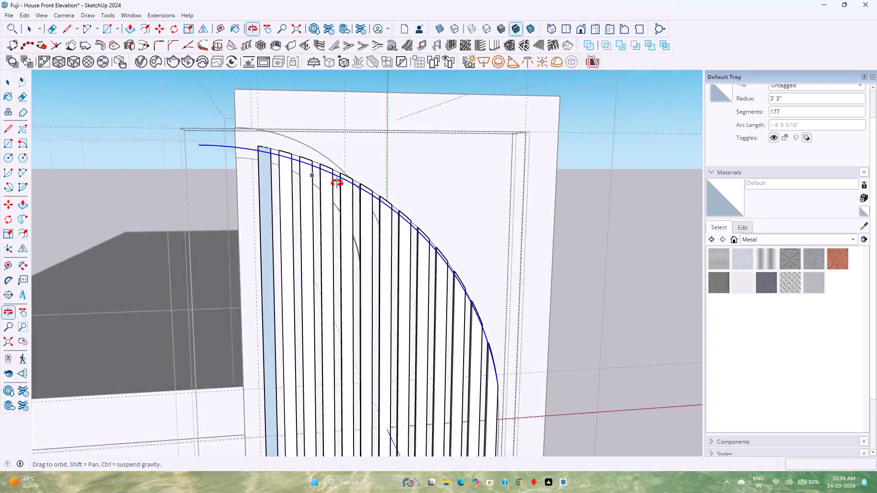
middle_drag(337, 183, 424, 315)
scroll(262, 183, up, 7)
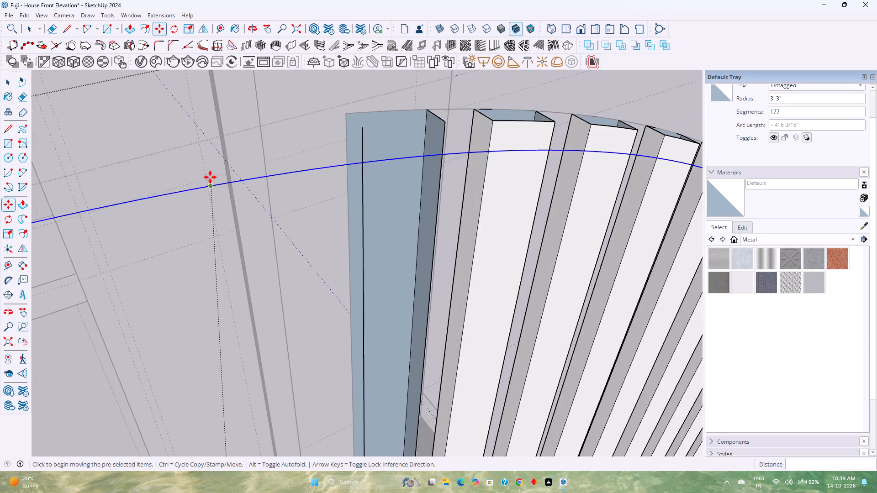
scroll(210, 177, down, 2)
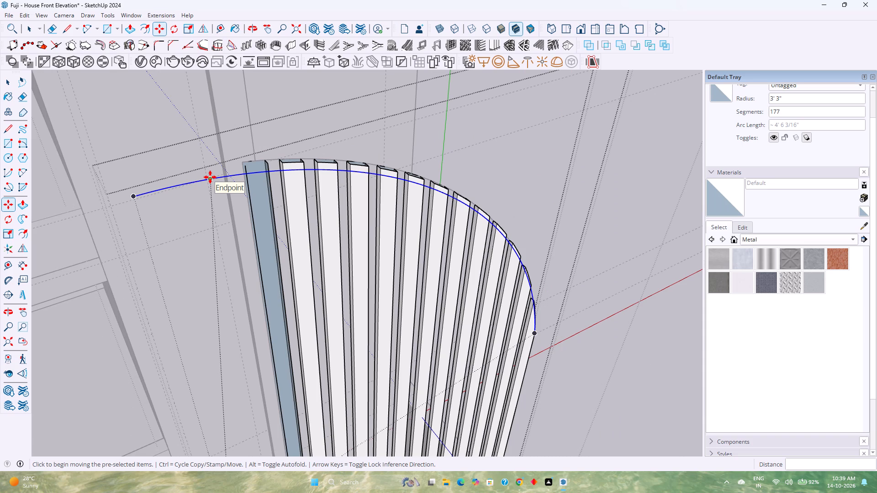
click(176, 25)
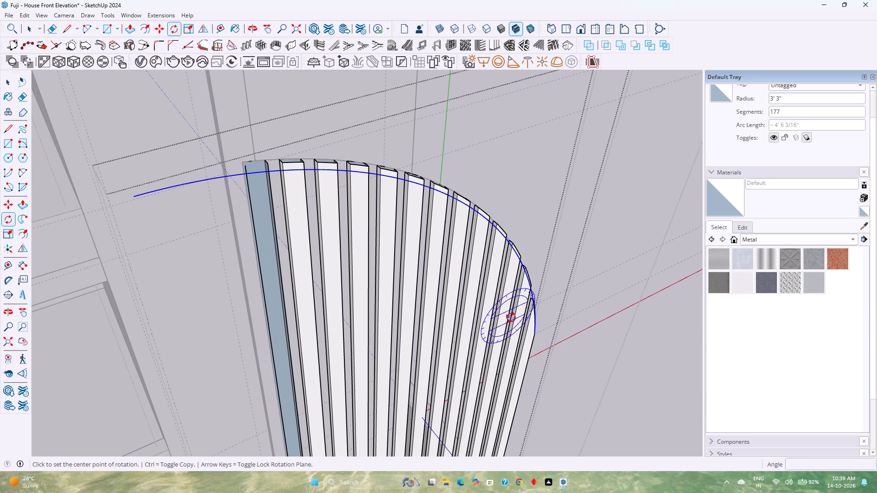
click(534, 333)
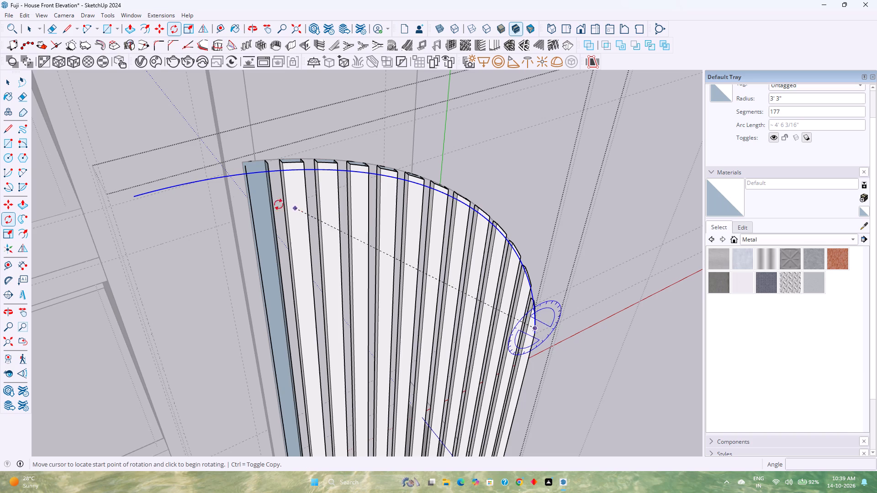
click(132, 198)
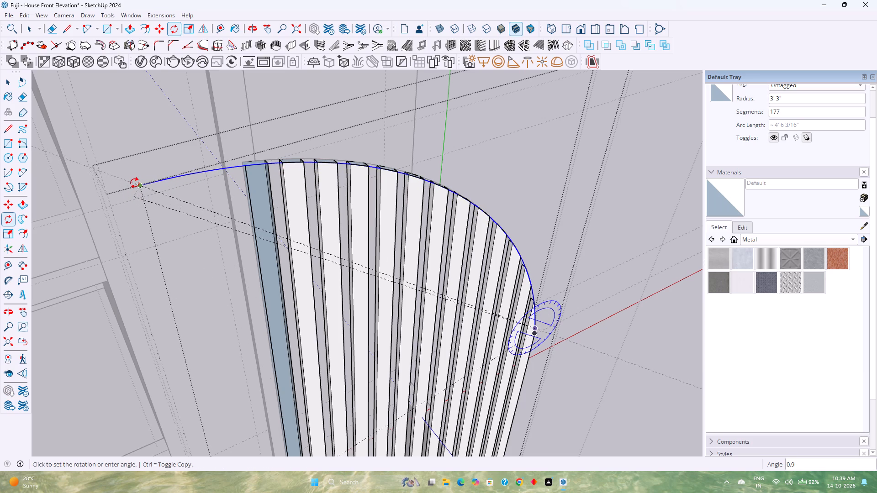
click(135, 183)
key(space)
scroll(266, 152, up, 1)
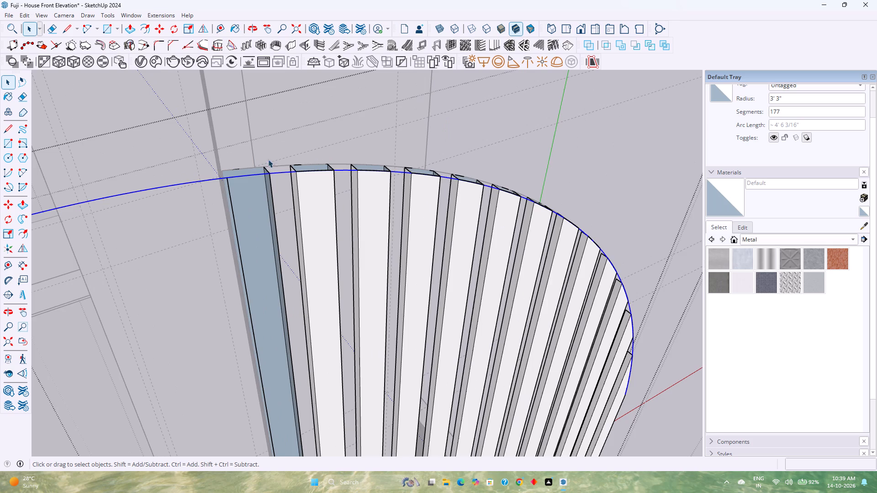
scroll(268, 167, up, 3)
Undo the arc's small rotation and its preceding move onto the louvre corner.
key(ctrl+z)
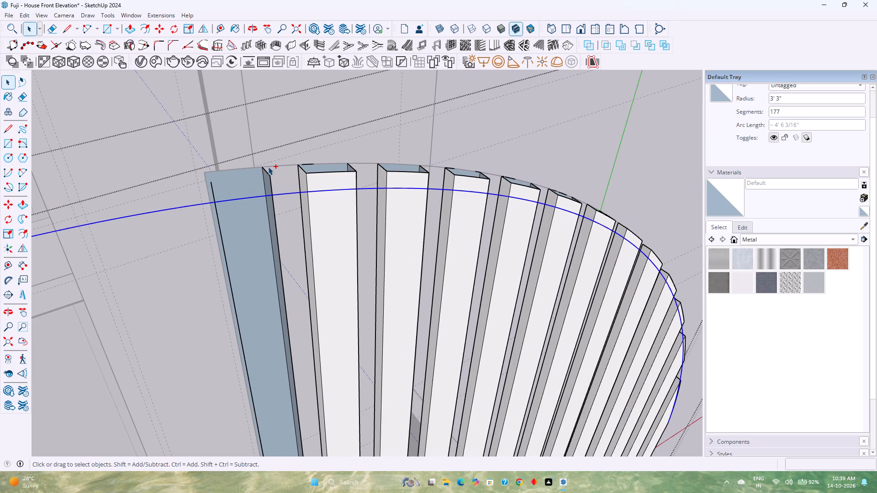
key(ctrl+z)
Open the first louvre's group and paste the copied 3' 3" radius arc in the open space beside the louvres.
key(space)
double_click(272, 191)
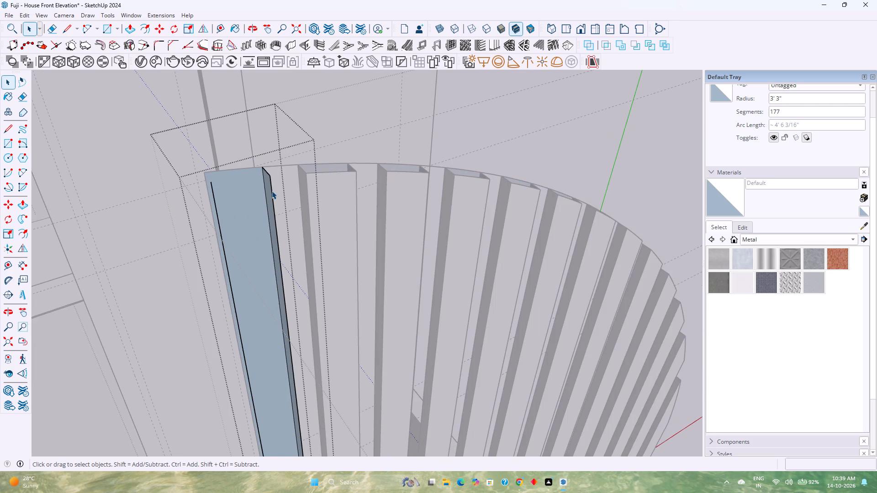
key(ctrl+v)
scroll(272, 191, down, 7)
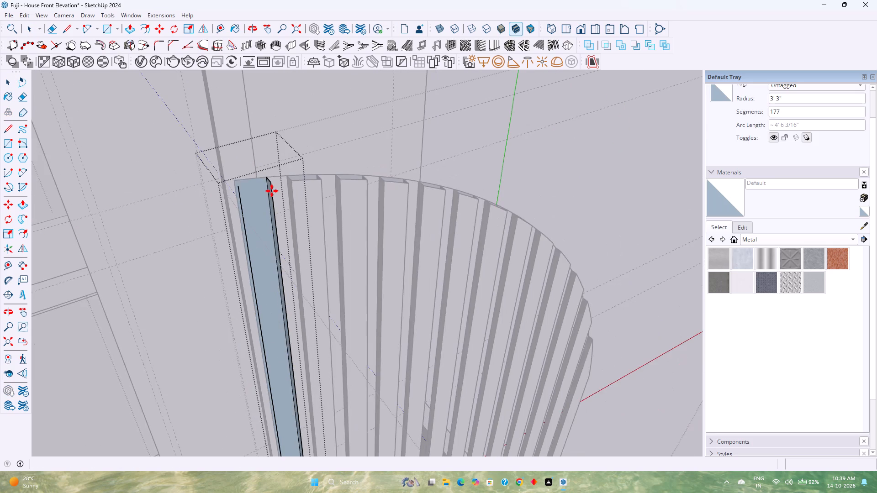
scroll(272, 191, down, 18)
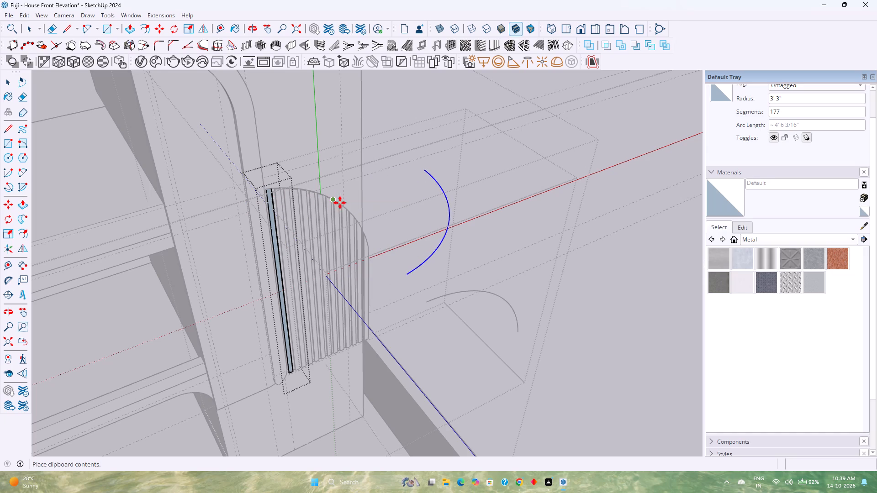
click(393, 231)
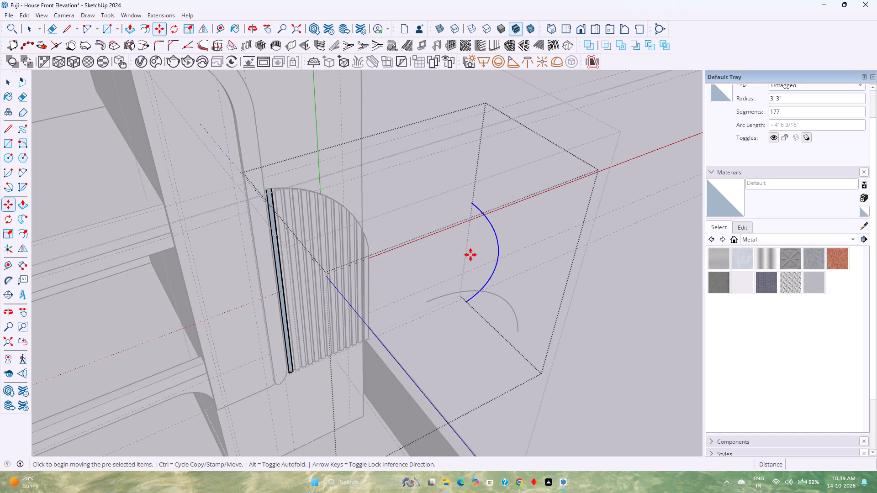
Rotate the newly pasted arc 90° about its lower endpoint, around the blue axis.
scroll(489, 325, up, 10)
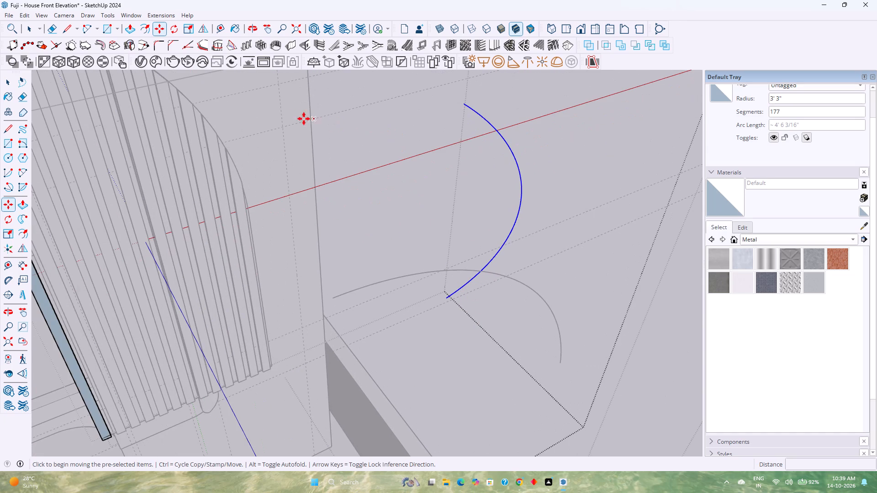
click(177, 34)
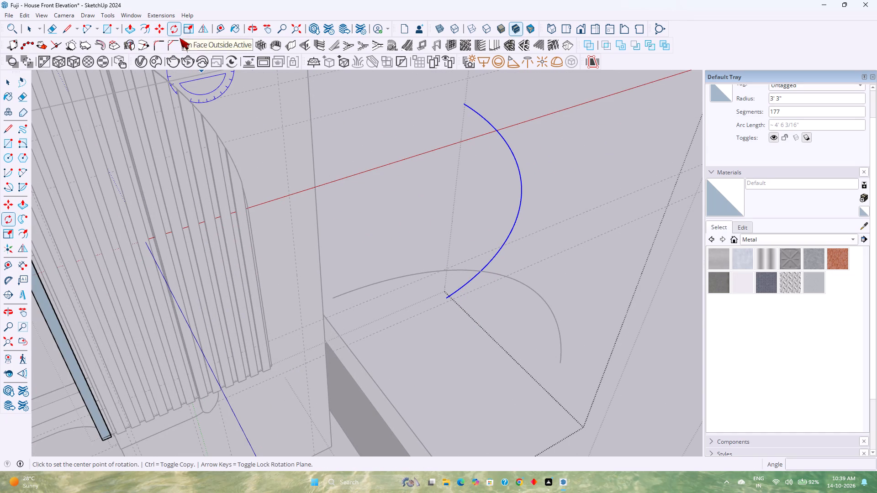
click(447, 299)
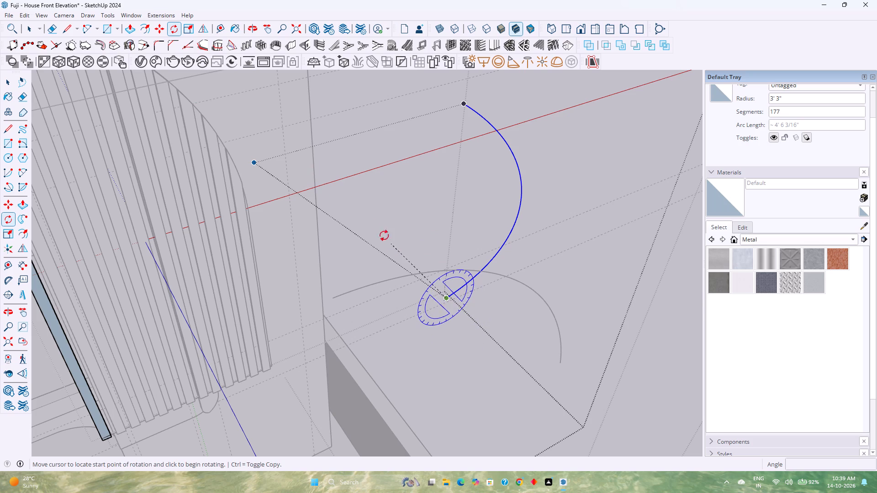
click(473, 105)
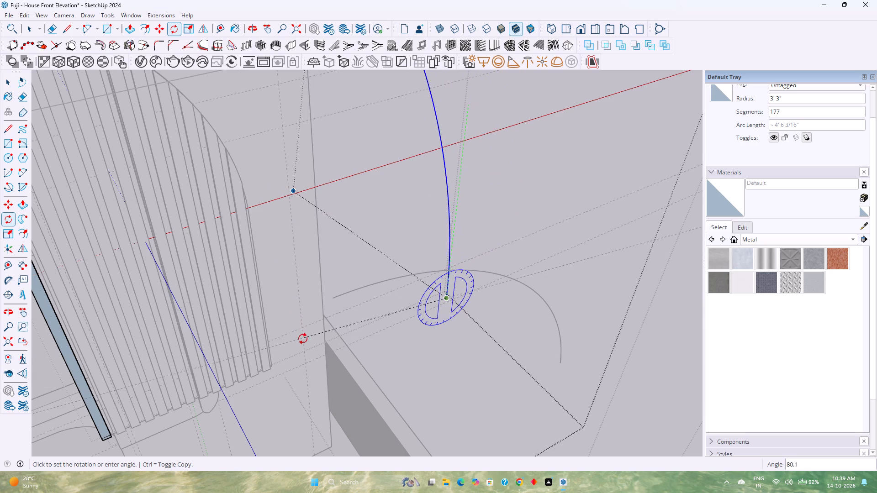
text(90)
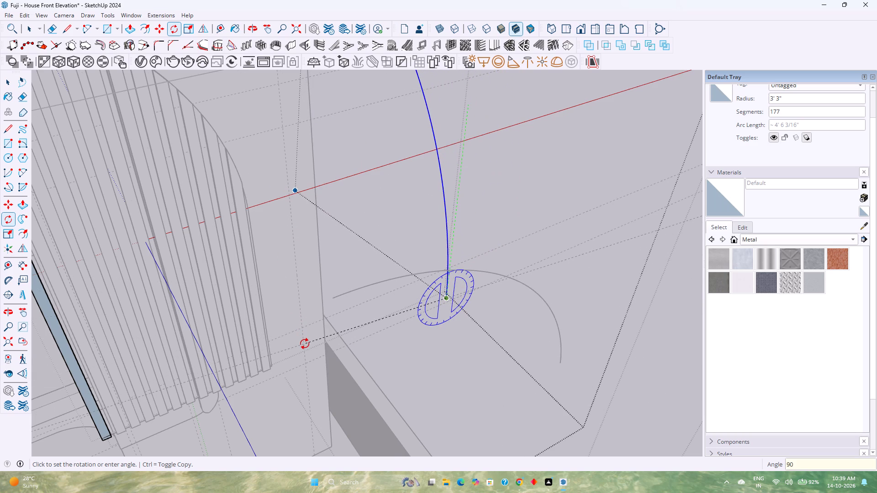
key(Return)
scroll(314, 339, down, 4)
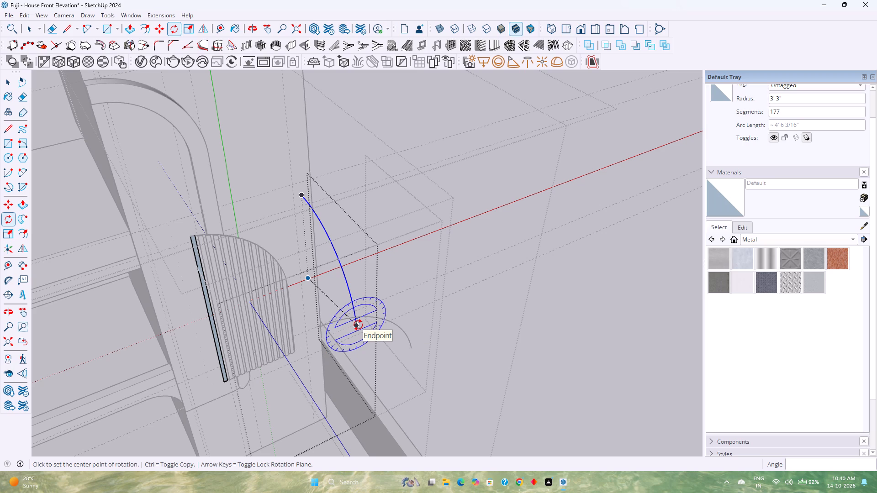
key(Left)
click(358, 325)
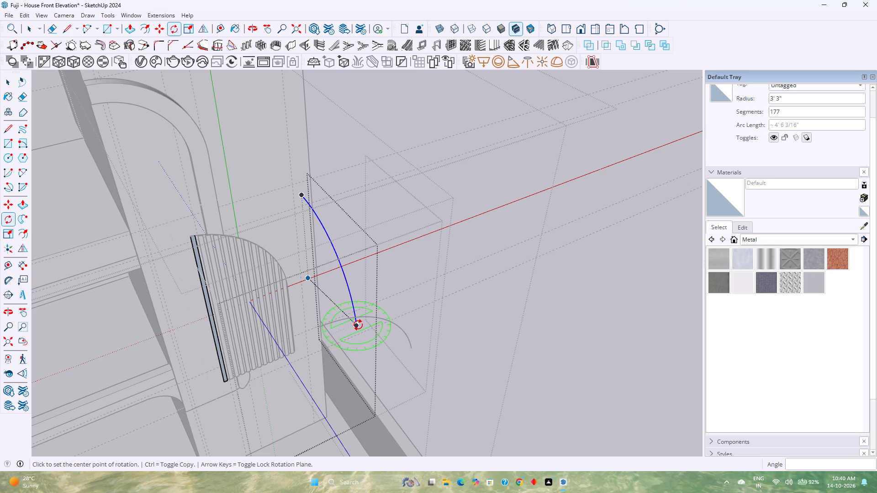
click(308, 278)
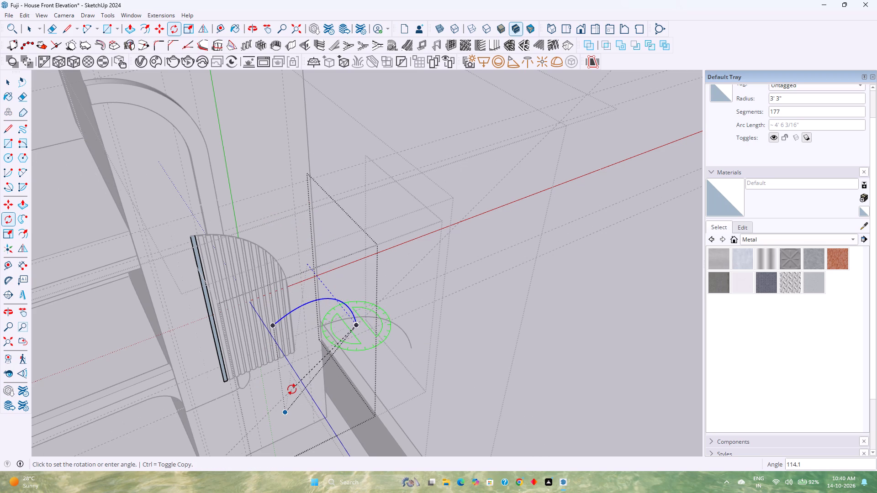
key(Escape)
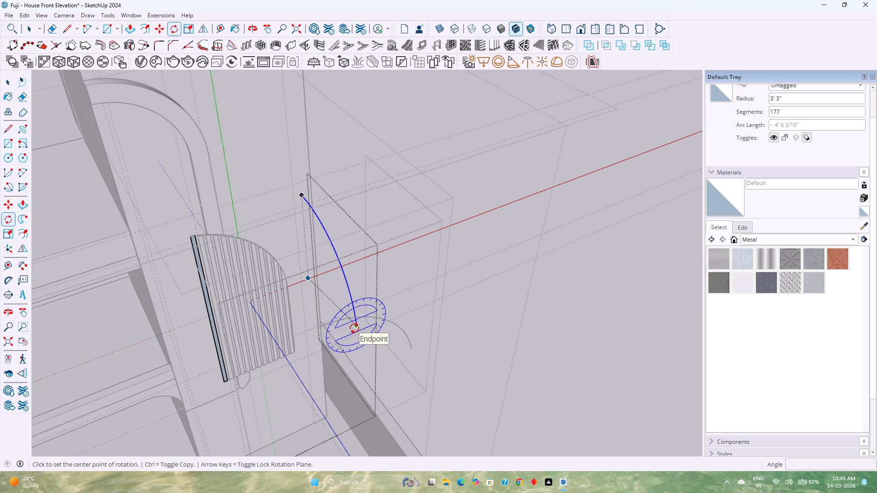
Rotate the pasted arc 90° about its lower endpoint, around the green axis, to face the same way as the louvres.
key(Left)
click(354, 328)
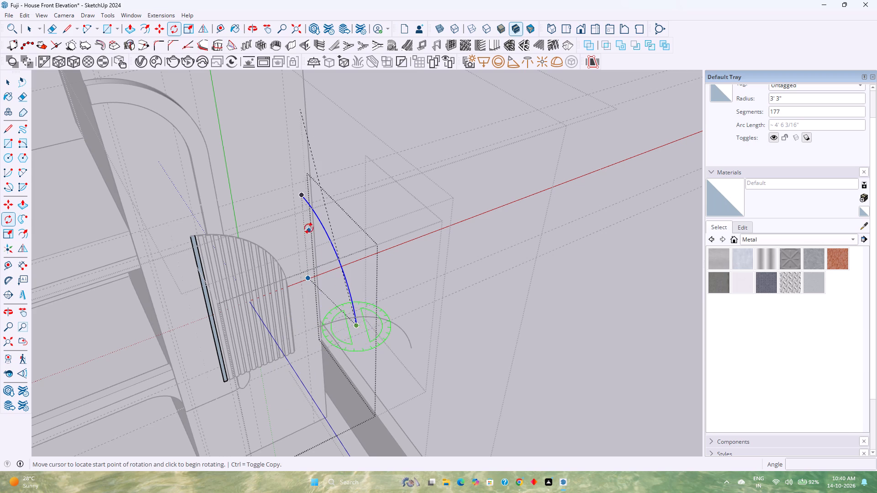
click(302, 194)
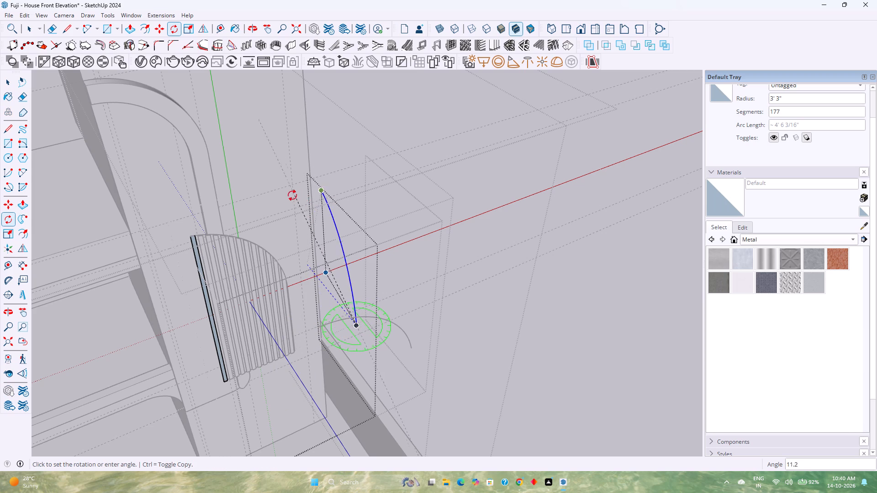
text(90)
key(Return)
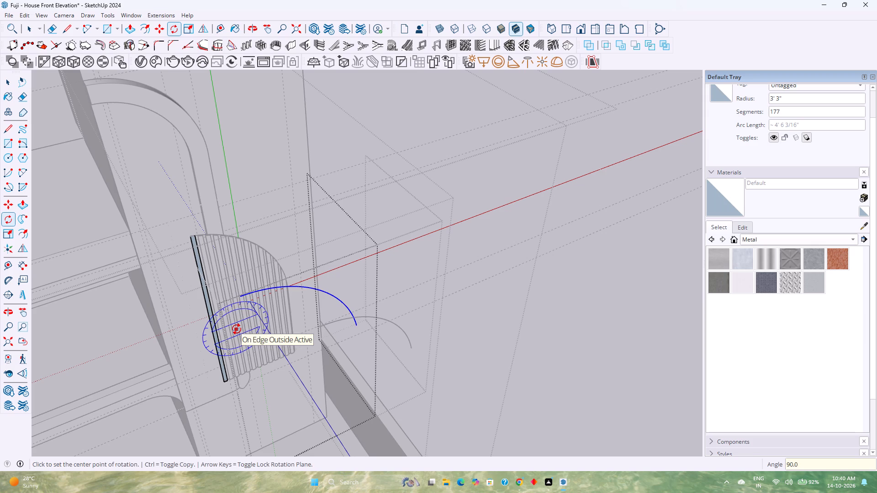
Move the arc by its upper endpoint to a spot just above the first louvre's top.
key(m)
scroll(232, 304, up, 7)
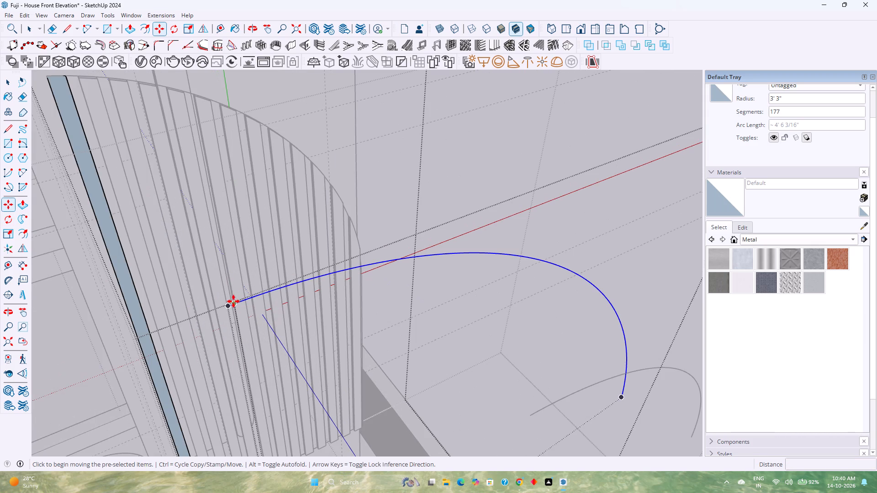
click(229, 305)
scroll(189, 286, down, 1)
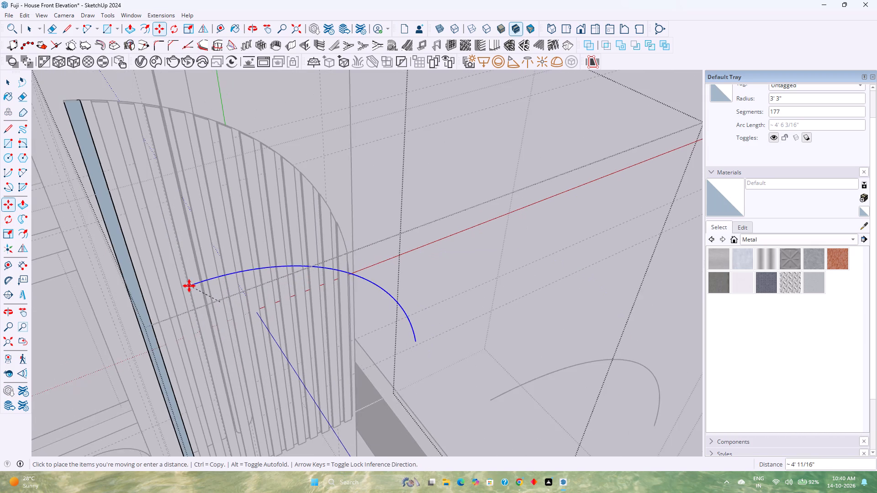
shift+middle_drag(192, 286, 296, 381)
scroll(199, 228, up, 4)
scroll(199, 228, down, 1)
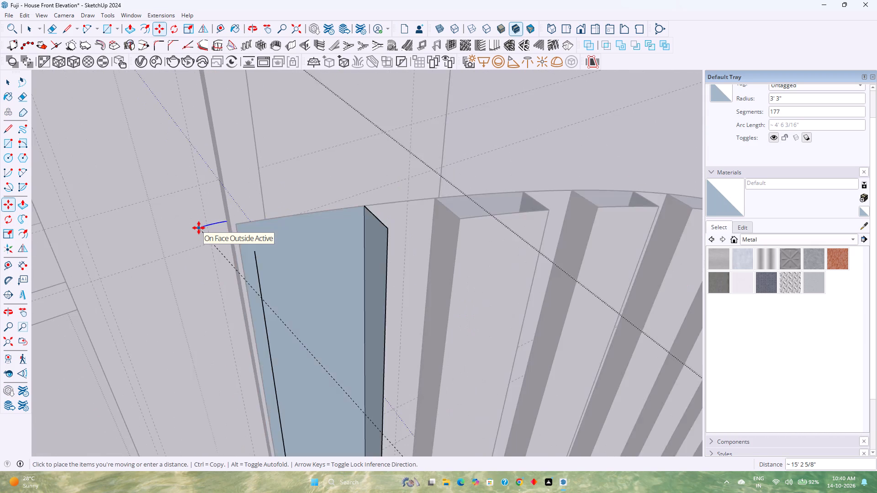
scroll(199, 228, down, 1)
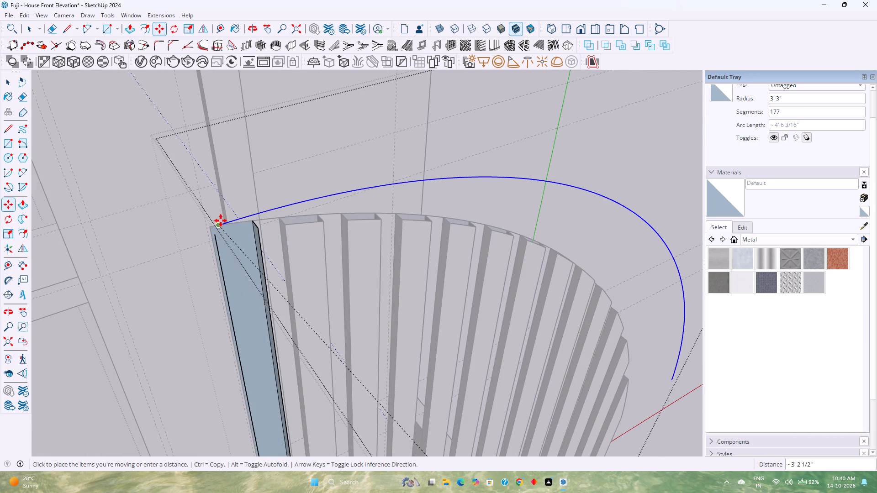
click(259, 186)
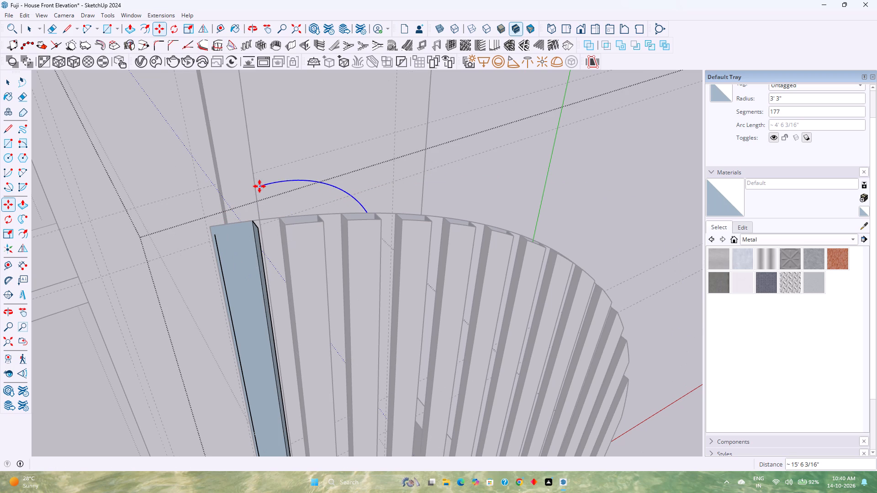
Move the arc by its lower endpoint onto the outer top corner of the louvre farthest from the first.
middle_drag(376, 231, 191, 177)
scroll(191, 177, down, 5)
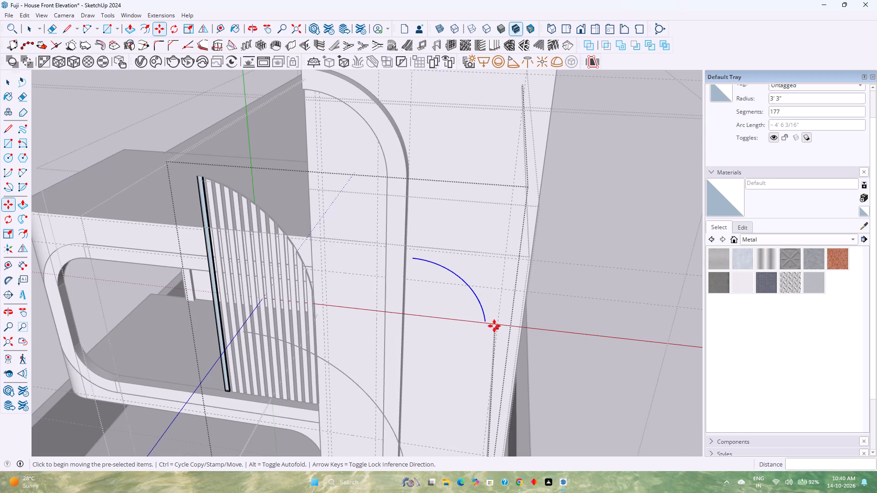
click(486, 321)
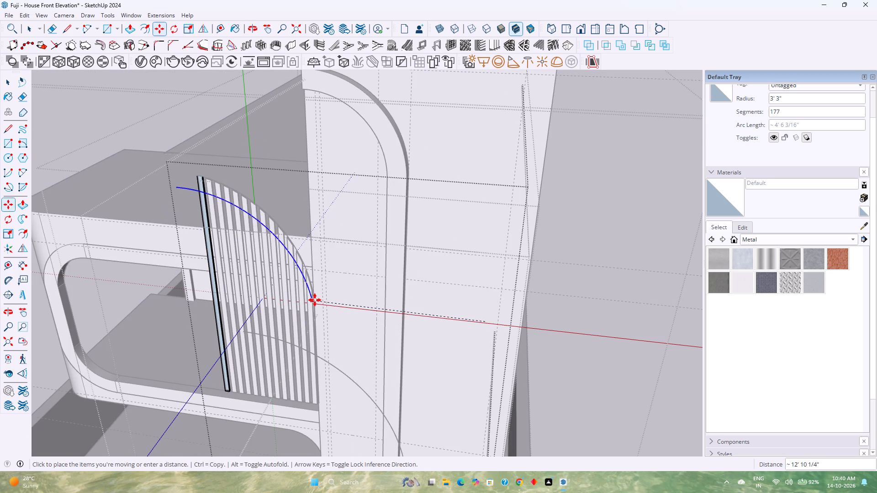
scroll(315, 300, up, 2)
middle_drag(315, 300, 348, 275)
scroll(328, 285, up, 4)
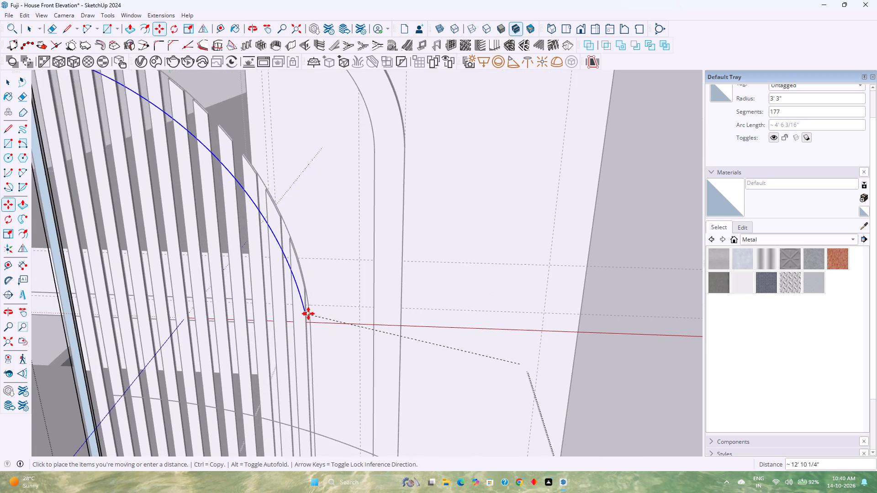
scroll(306, 306, up, 7)
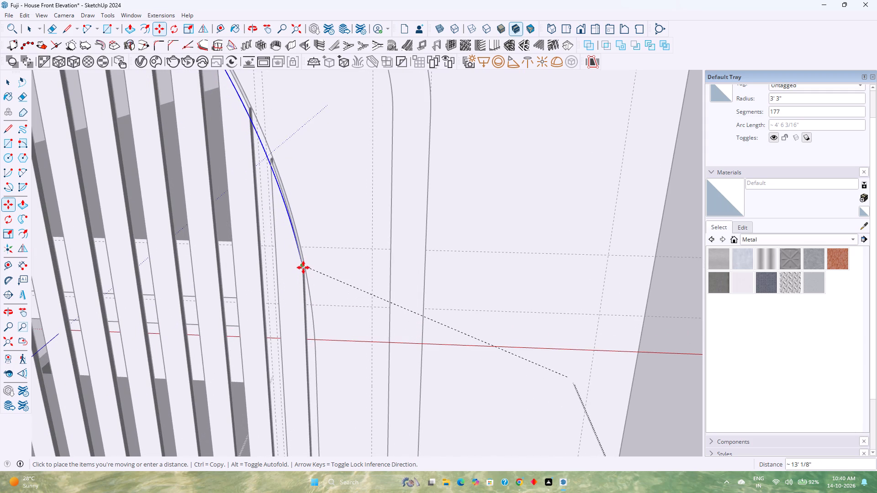
click(303, 267)
scroll(303, 267, down, 12)
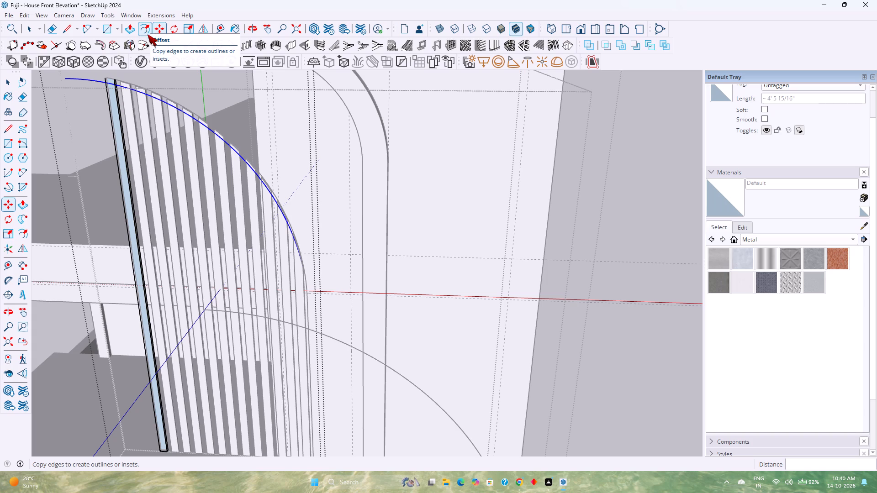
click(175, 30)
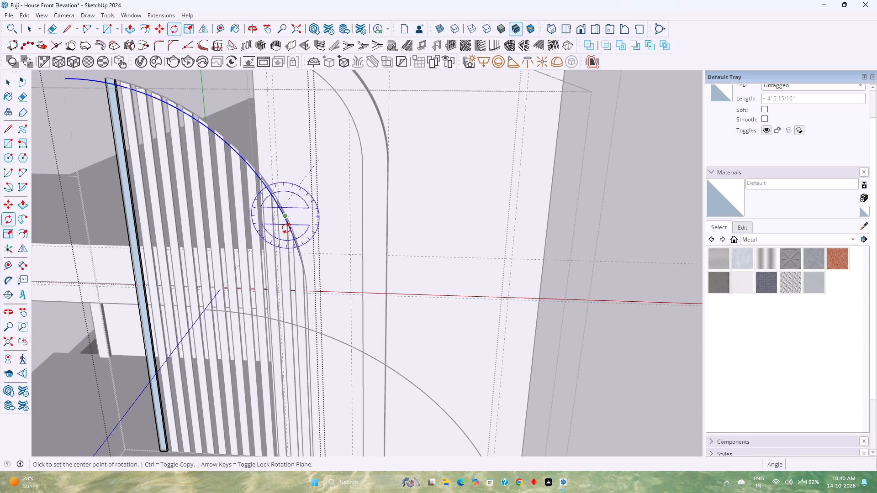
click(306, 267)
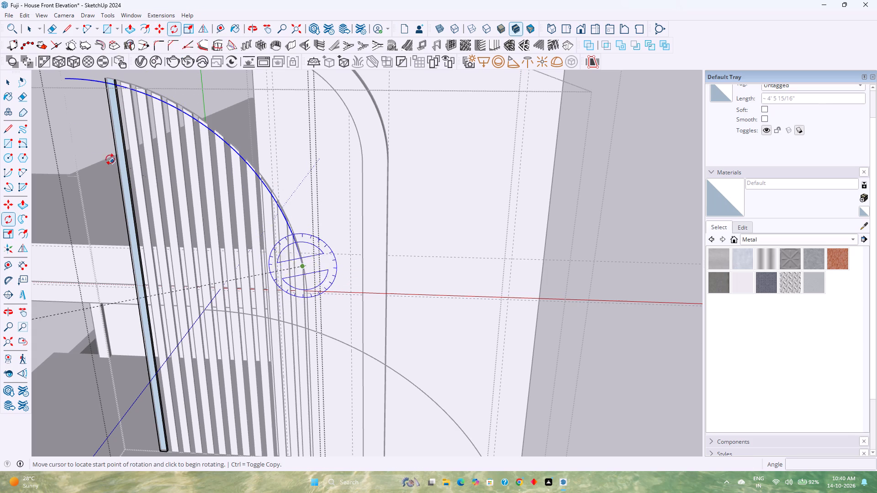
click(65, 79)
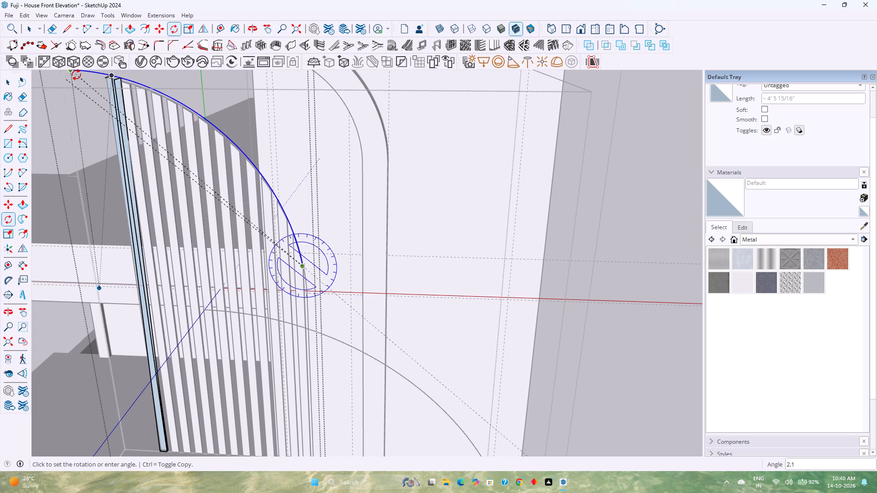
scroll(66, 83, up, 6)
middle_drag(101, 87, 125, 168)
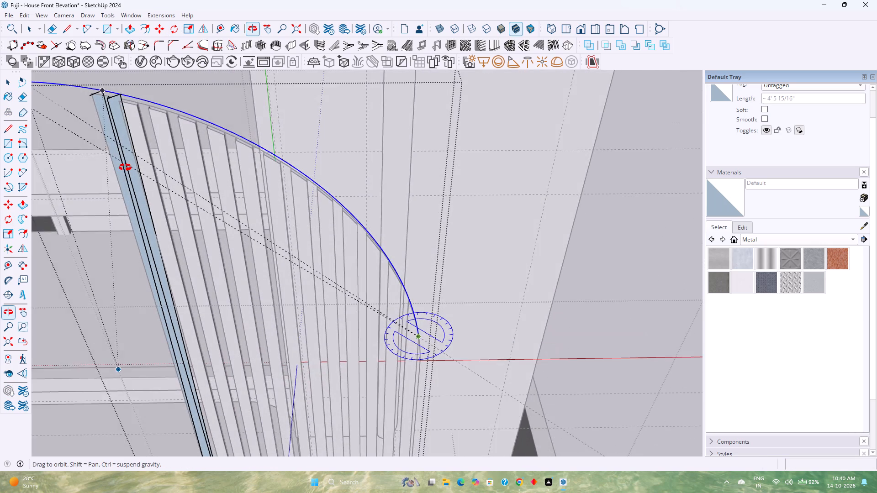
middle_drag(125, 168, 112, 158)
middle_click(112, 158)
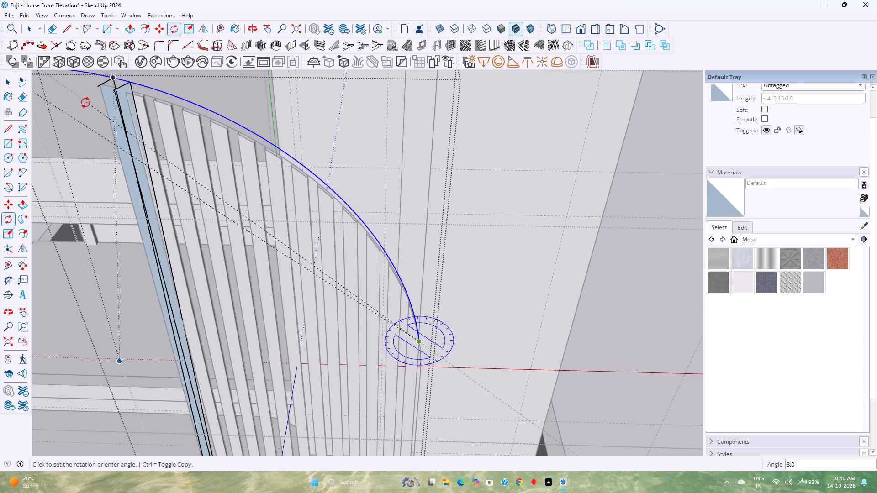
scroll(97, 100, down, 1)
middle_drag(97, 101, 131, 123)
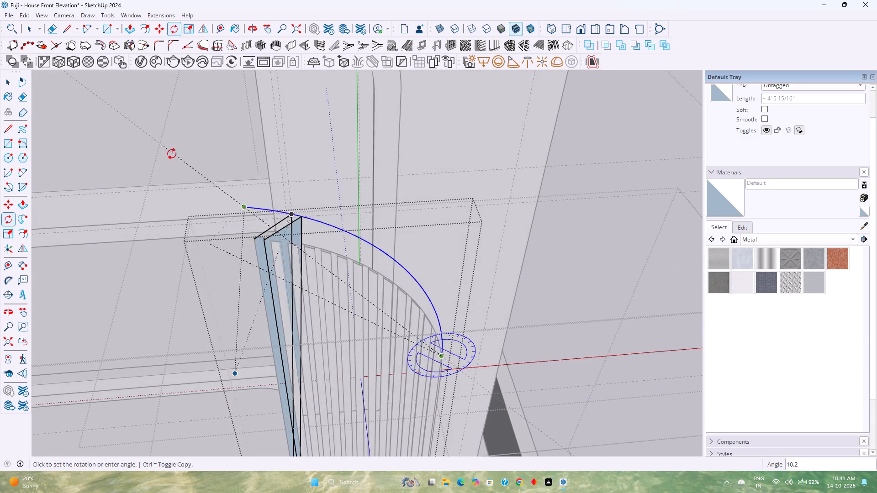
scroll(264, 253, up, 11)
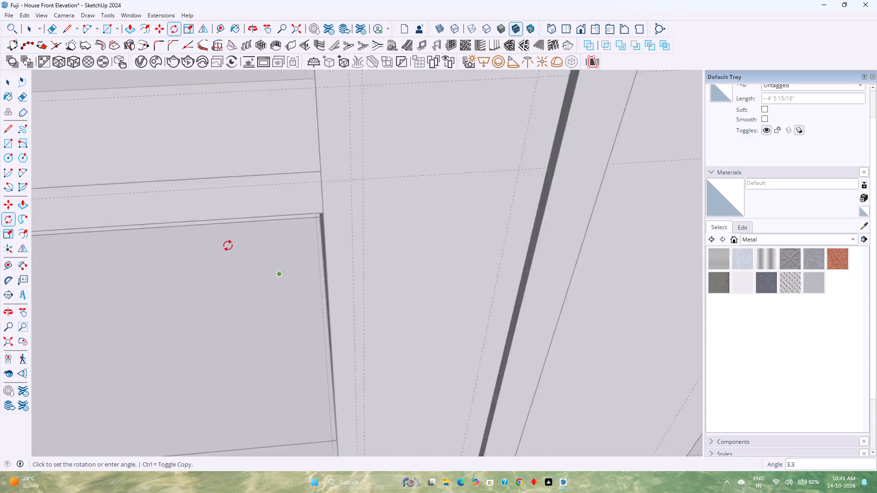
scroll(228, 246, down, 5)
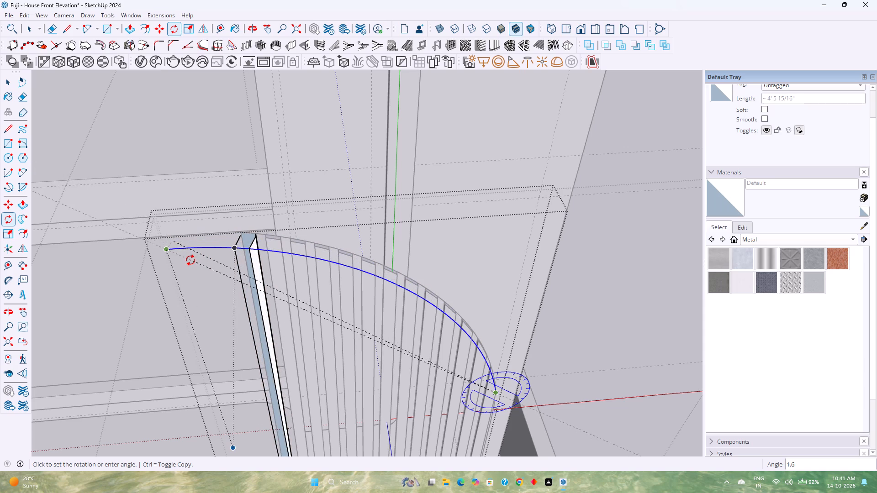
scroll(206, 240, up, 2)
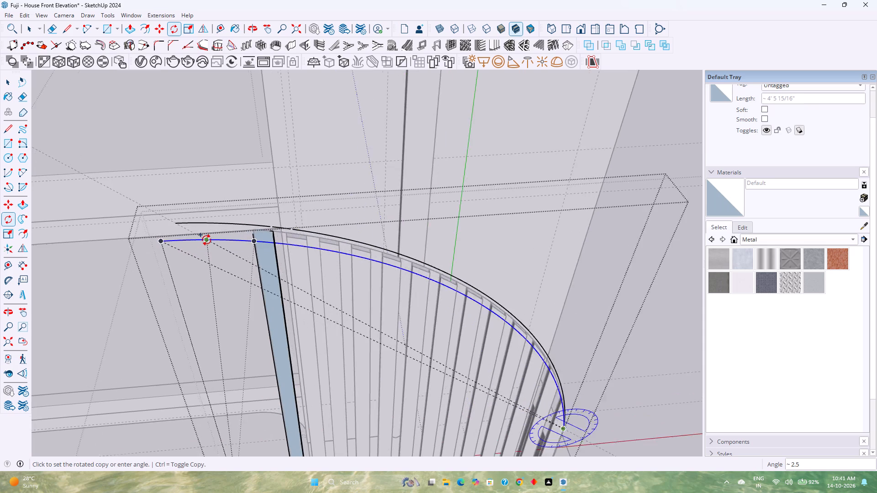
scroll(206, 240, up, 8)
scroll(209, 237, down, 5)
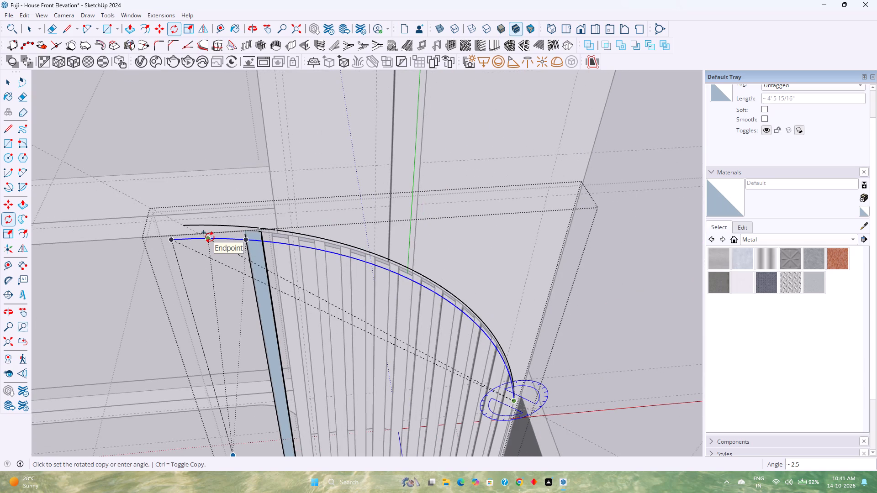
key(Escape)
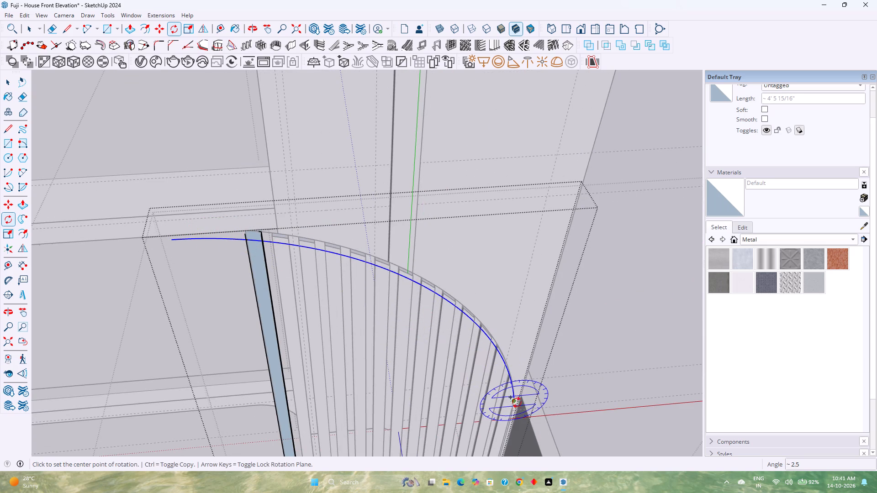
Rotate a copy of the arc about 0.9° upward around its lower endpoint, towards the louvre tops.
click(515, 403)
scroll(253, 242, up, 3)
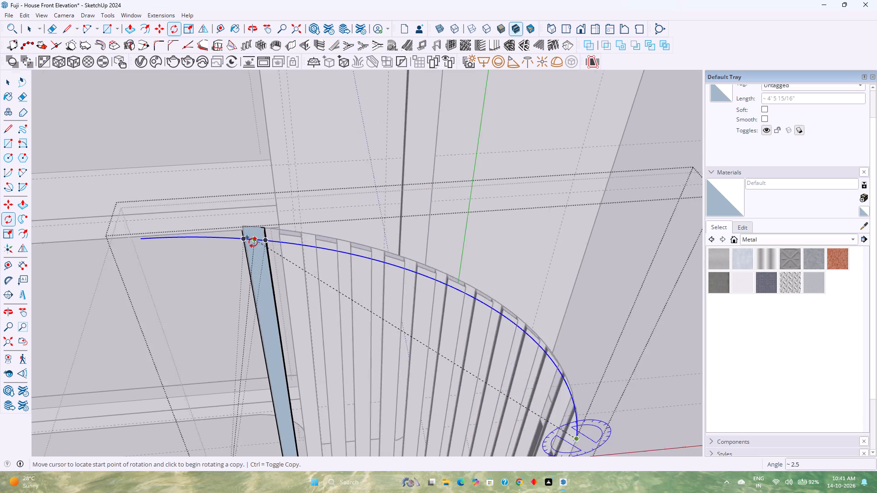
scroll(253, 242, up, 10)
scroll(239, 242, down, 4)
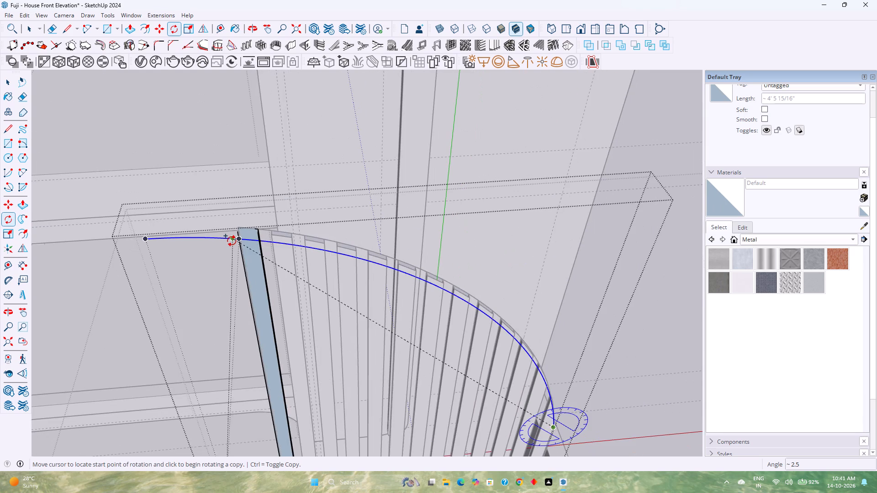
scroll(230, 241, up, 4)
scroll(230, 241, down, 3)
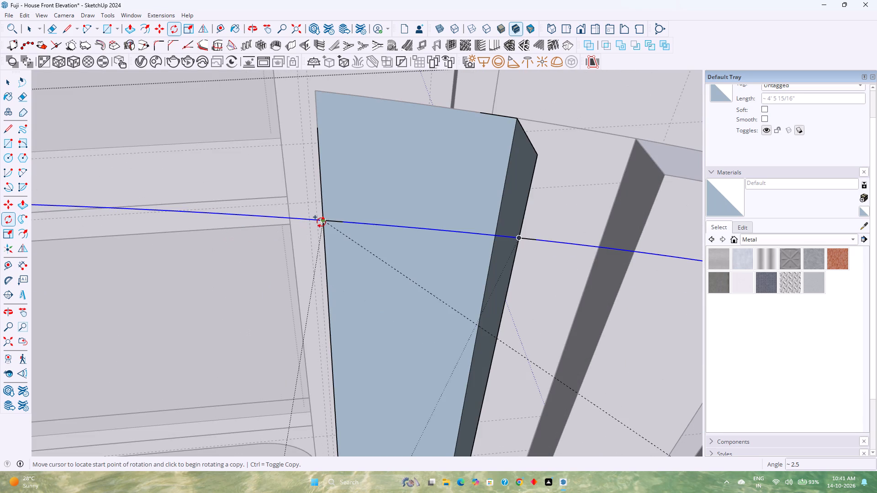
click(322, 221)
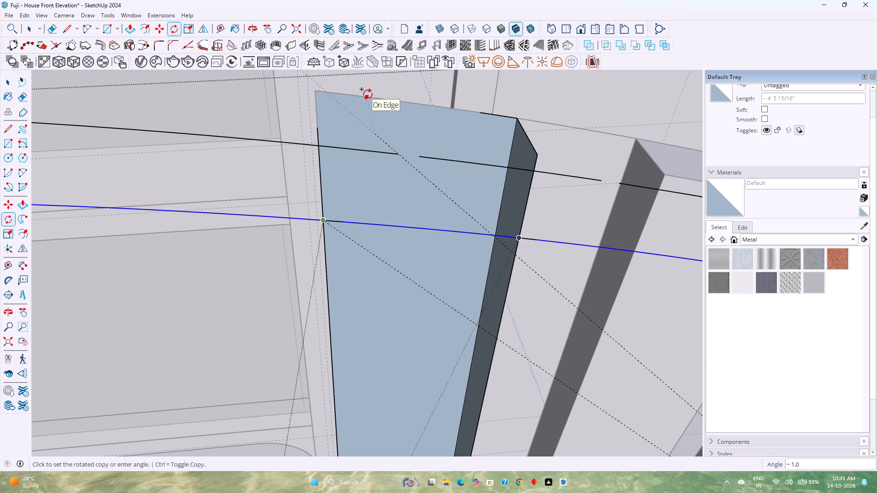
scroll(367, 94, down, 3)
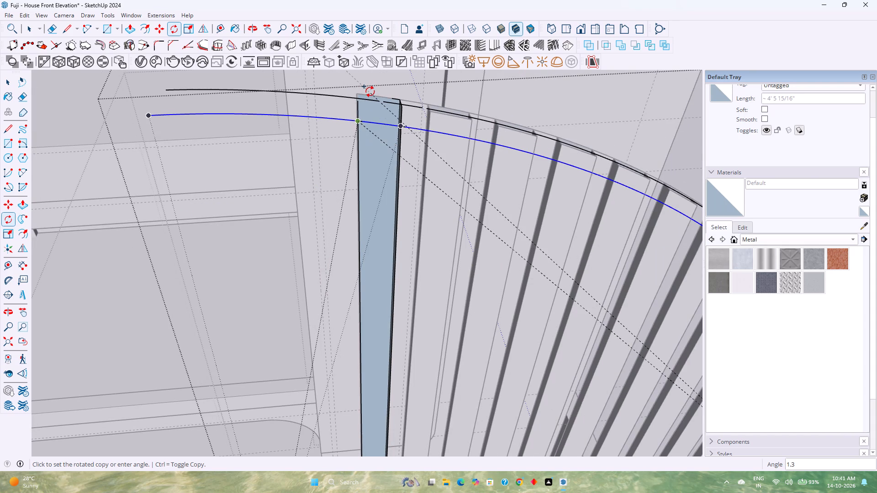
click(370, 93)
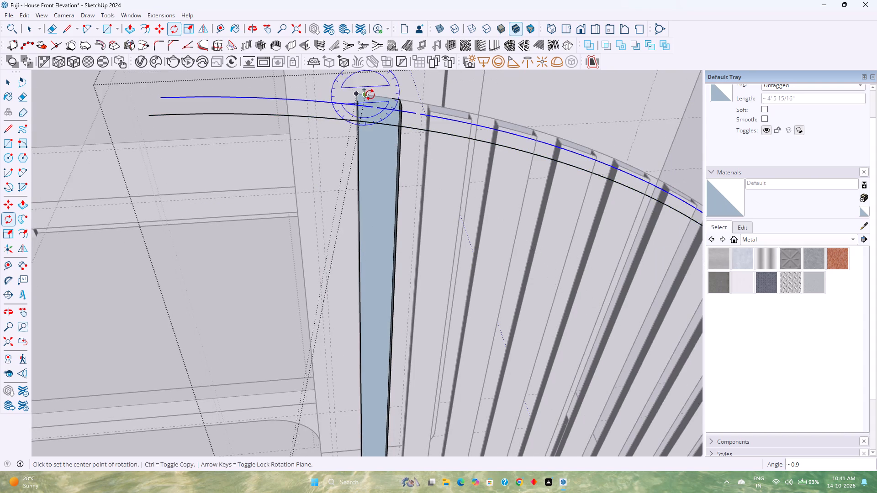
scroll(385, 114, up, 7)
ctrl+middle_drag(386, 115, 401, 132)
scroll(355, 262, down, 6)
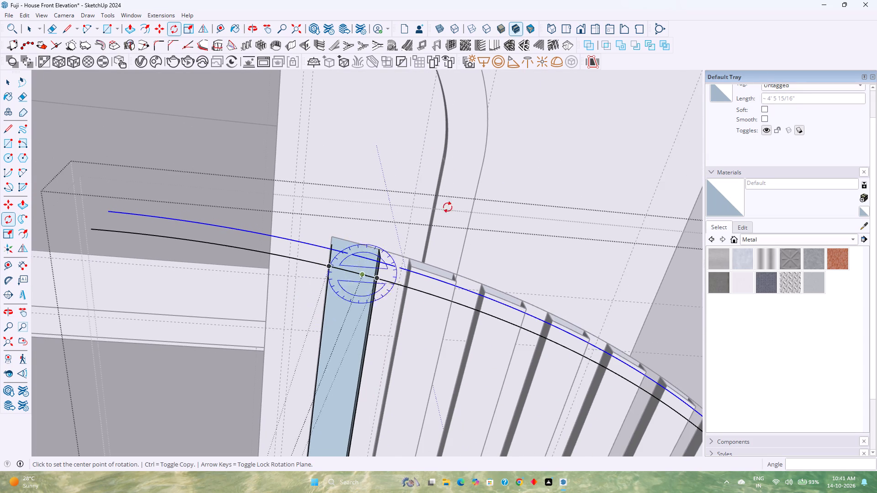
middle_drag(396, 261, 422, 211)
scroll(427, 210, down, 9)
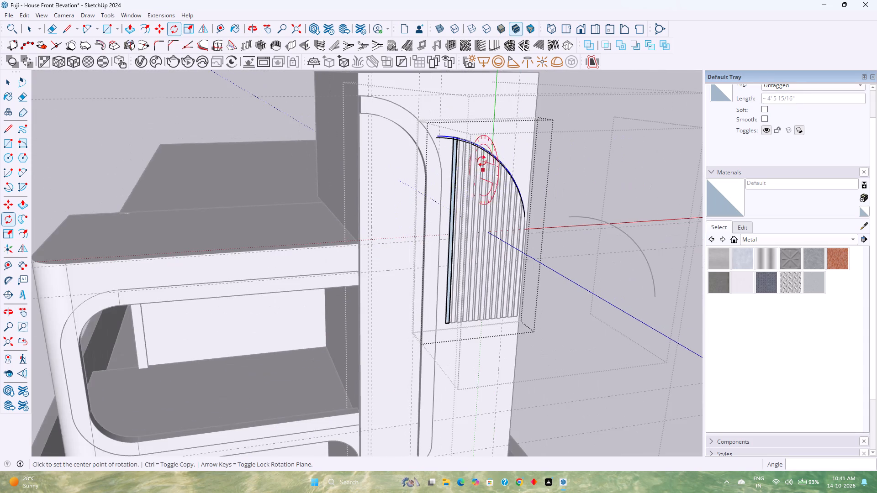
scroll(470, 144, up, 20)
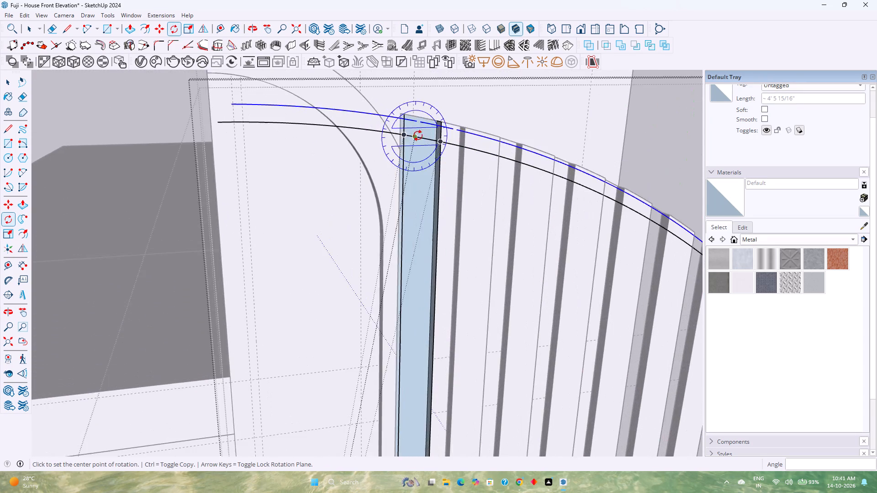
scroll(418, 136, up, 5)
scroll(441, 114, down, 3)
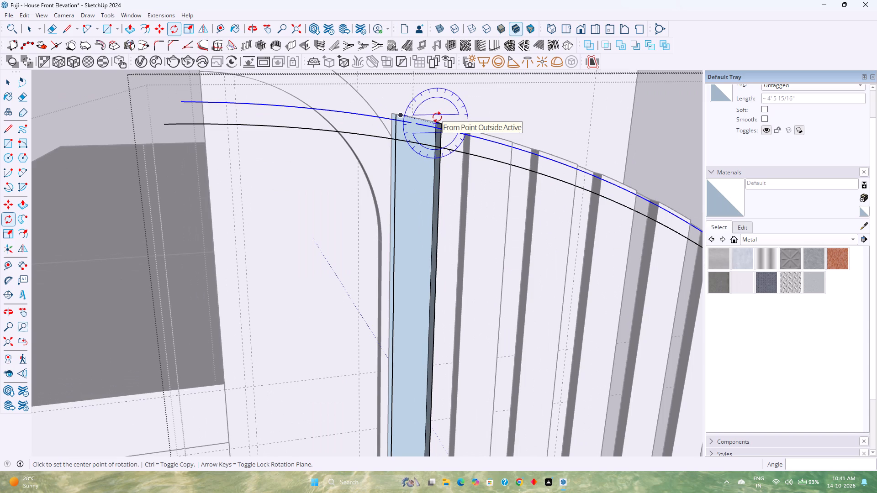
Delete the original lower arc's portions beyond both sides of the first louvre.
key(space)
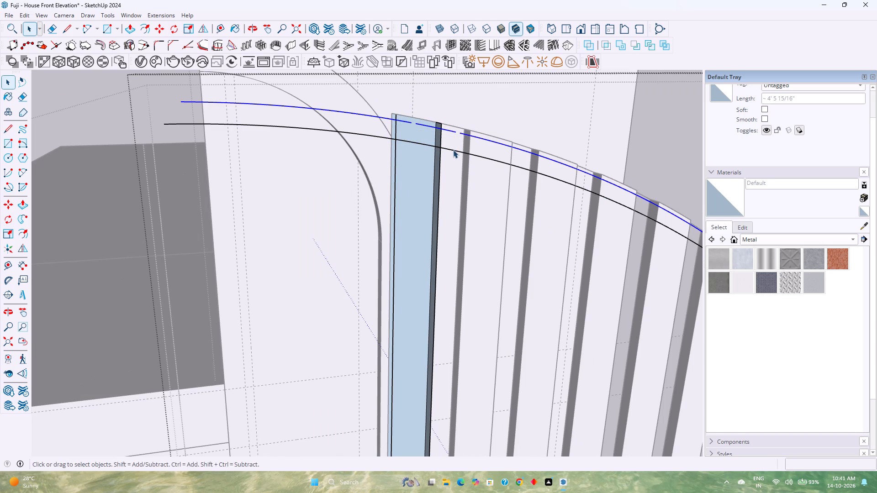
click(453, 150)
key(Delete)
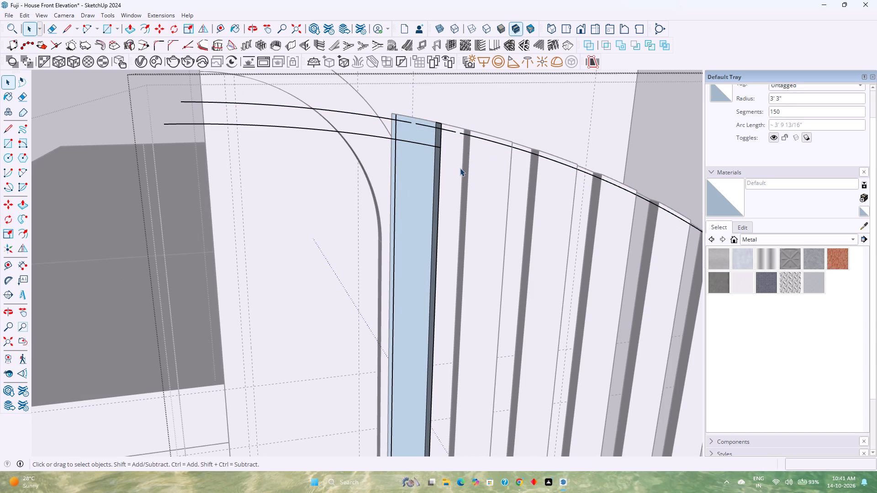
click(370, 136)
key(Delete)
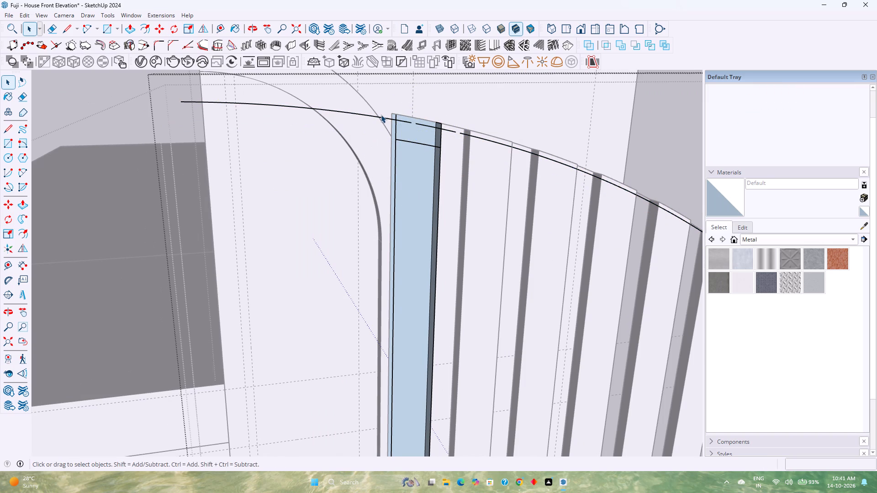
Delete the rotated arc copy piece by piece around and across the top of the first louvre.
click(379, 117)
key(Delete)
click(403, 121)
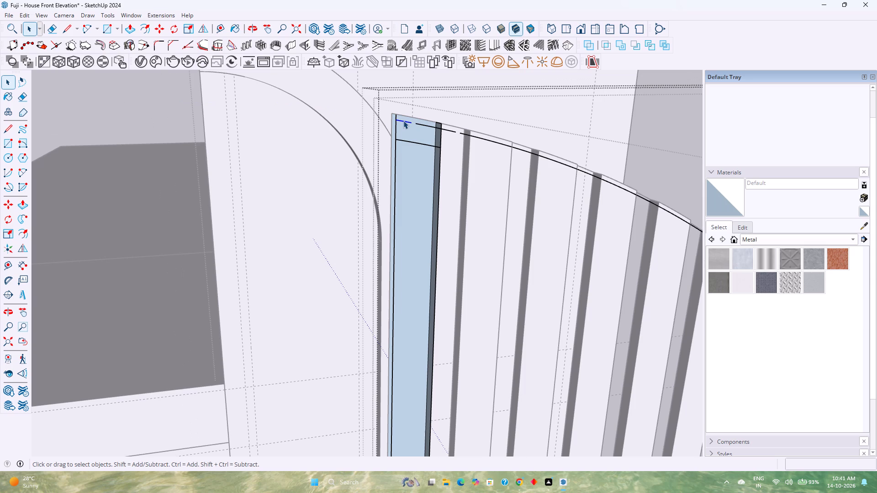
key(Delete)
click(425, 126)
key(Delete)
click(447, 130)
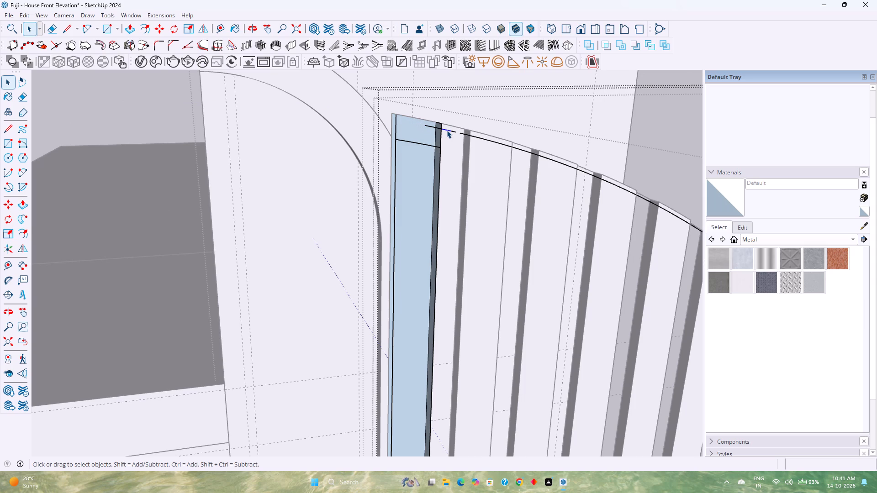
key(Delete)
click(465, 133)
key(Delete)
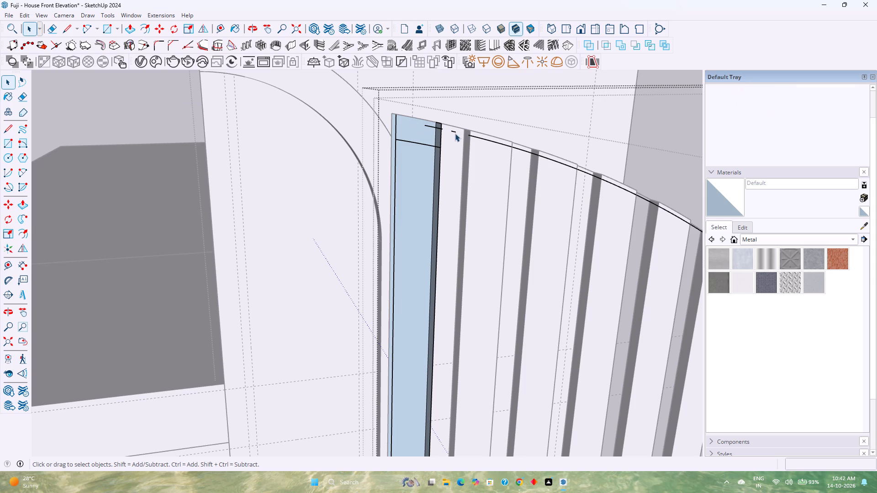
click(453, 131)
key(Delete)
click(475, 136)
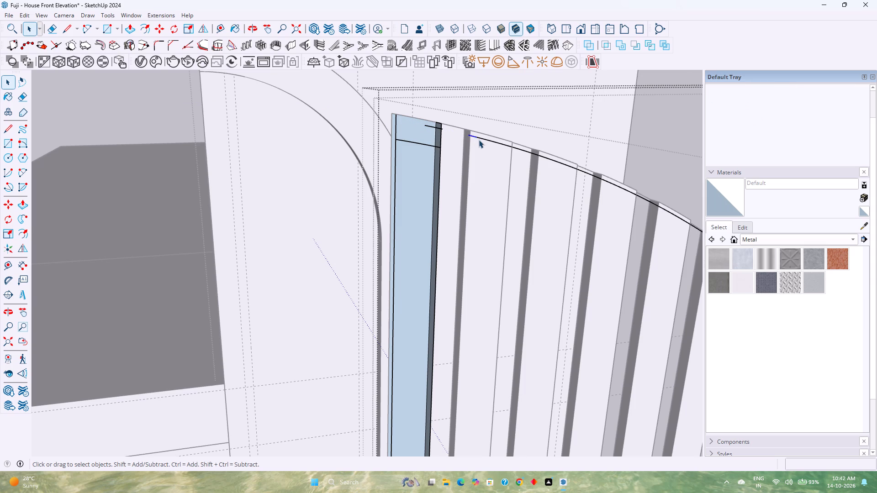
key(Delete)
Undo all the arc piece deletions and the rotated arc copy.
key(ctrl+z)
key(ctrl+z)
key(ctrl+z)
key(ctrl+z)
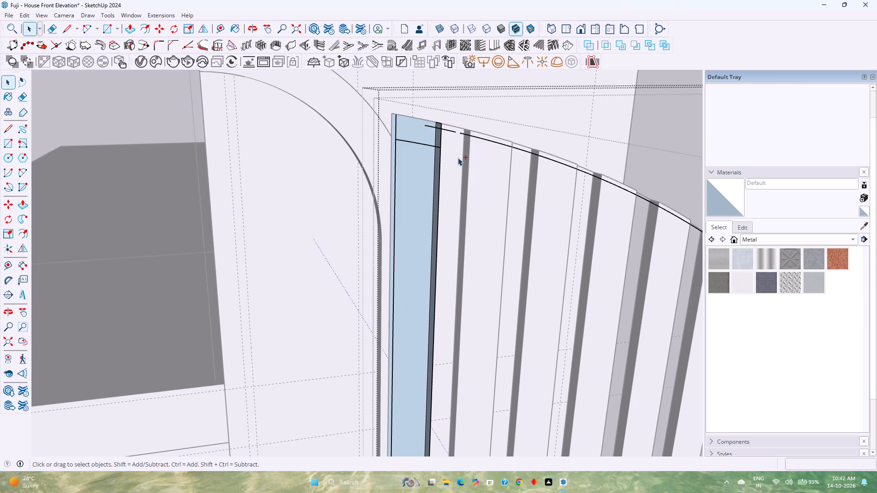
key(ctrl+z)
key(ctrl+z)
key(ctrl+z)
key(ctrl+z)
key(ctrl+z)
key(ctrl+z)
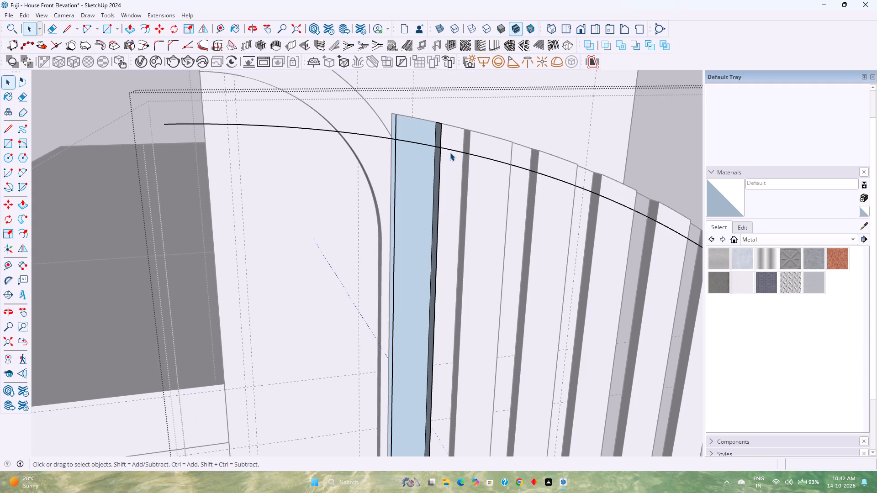
Delete the arc's portions beyond both sides of the first louvre, keeping only the piece across its face.
click(453, 151)
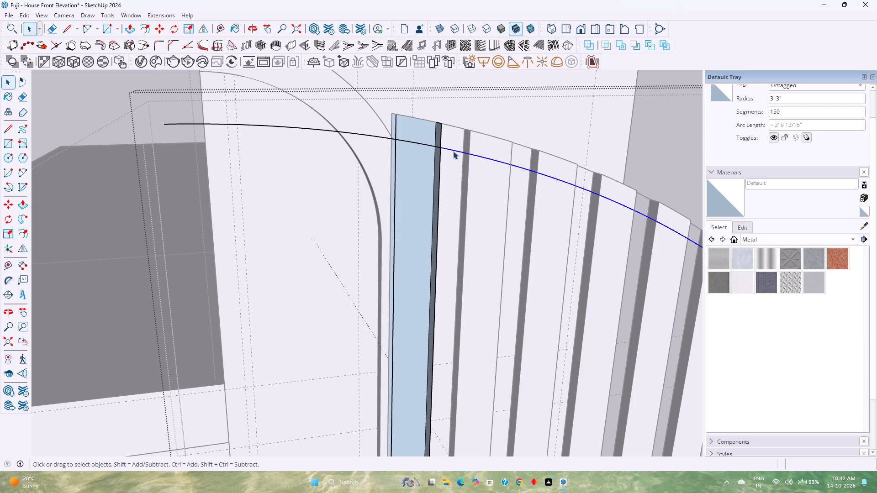
key(Delete)
click(380, 137)
key(Delete)
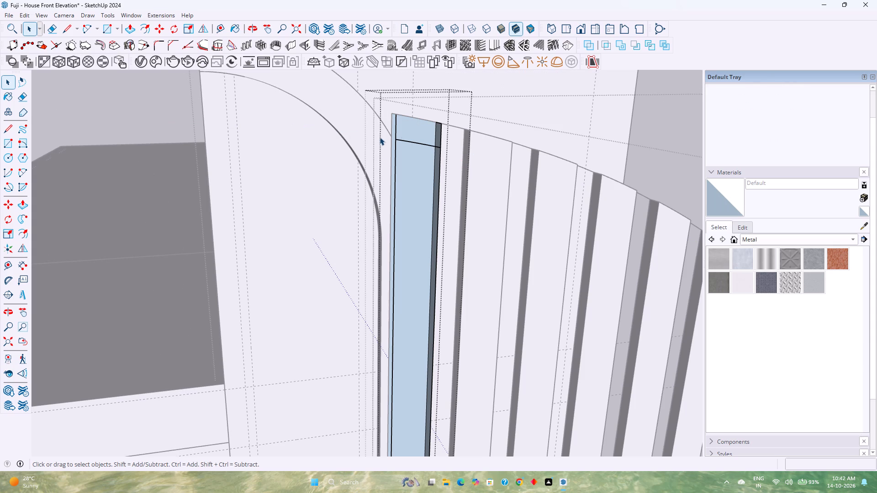
Copy the arc piece on the first louvre's face about 3/4" upward to near the louvre's top.
scroll(392, 150, up, 1)
middle_drag(392, 150, 324, 205)
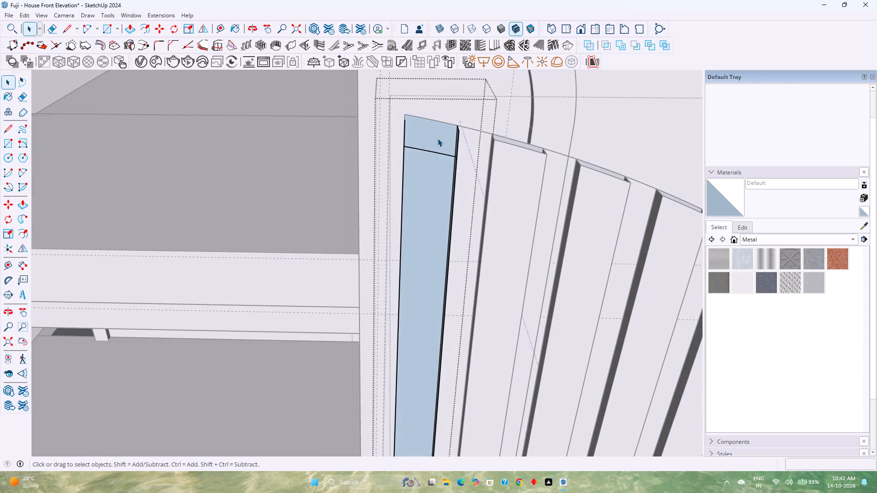
scroll(438, 138, up, 5)
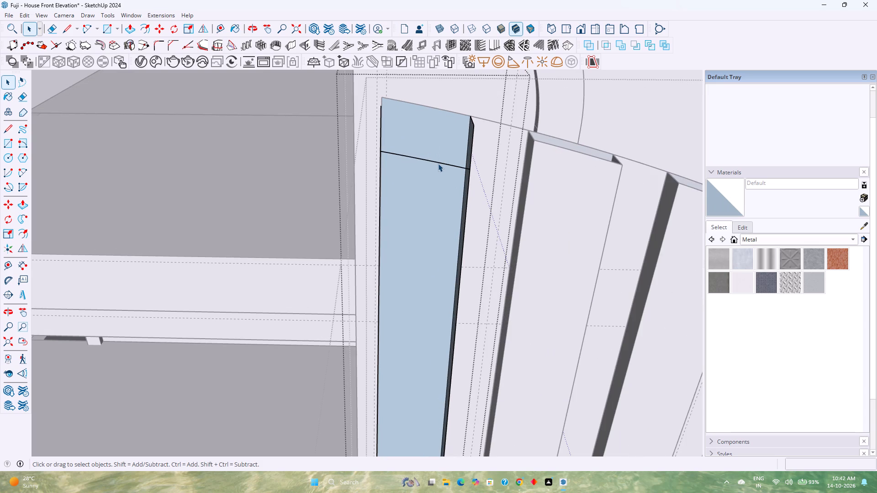
click(438, 163)
key(m)
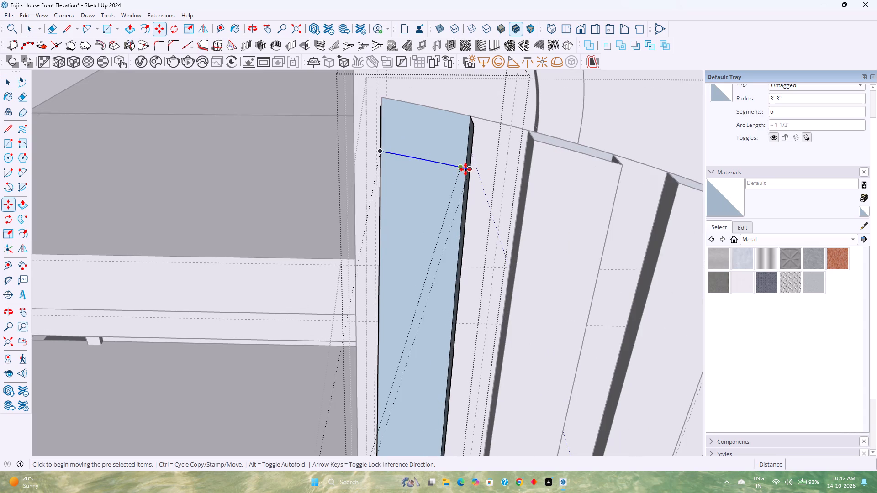
click(472, 171)
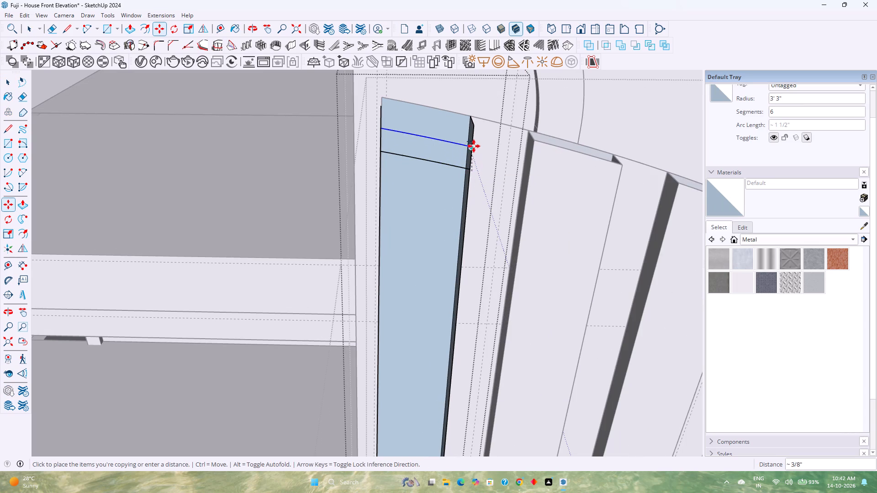
scroll(475, 126, up, 6)
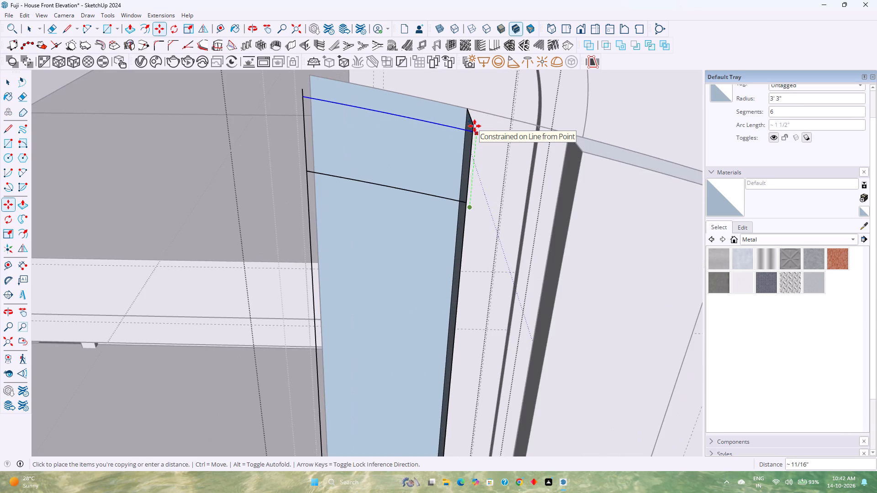
scroll(475, 132, up, 1)
scroll(475, 133, down, 5)
scroll(475, 133, up, 5)
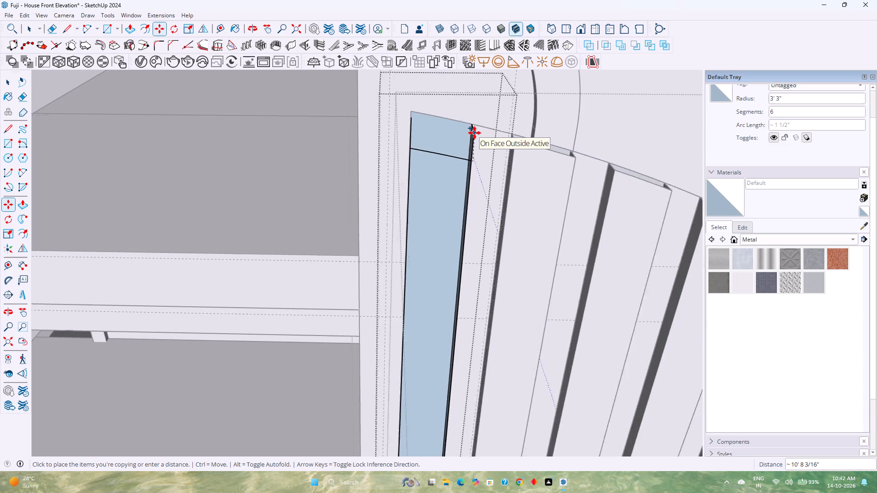
scroll(475, 133, up, 7)
scroll(475, 136, down, 5)
middle_drag(471, 146, 537, 146)
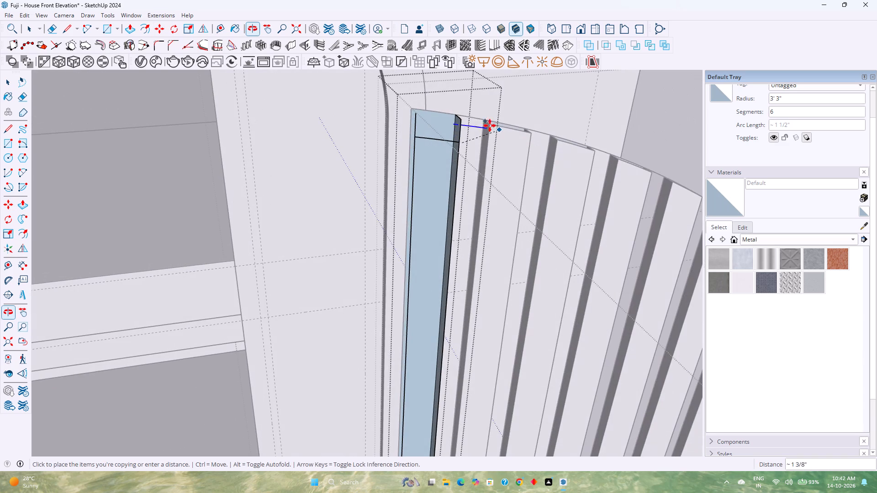
scroll(465, 111, up, 4)
scroll(463, 116, down, 4)
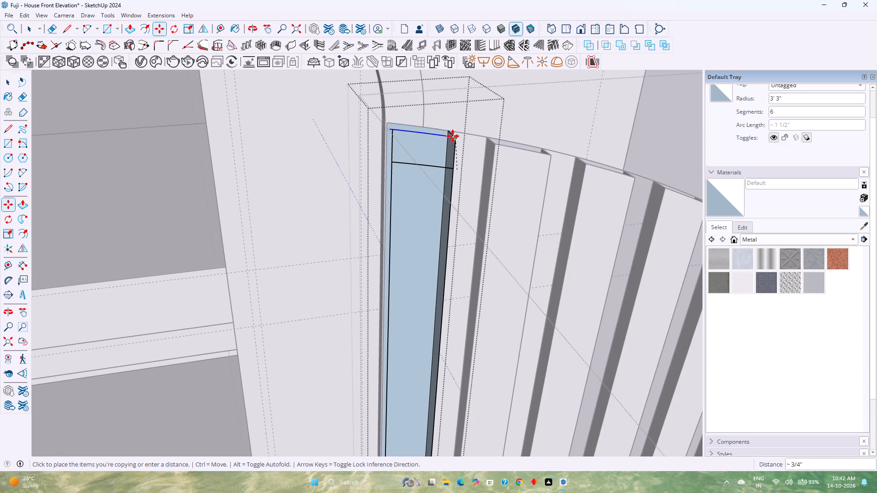
click(453, 136)
Move the copied arc piece about 1/4" so its end snaps to the first louvre's outer top corner.
scroll(426, 142, up, 3)
middle_drag(427, 142, 532, 204)
middle_drag(385, 129, 388, 132)
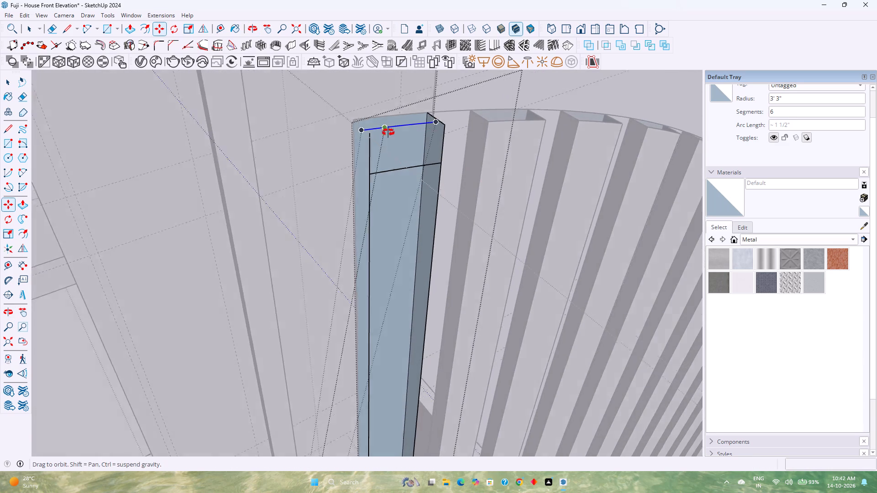
middle_drag(388, 132, 437, 187)
middle_click(437, 187)
scroll(421, 116, up, 4)
scroll(420, 115, down, 3)
scroll(408, 100, up, 3)
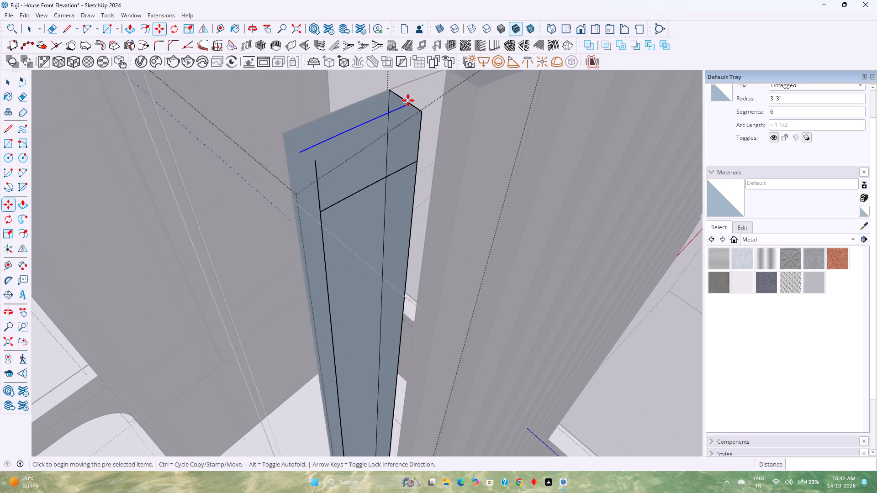
scroll(408, 100, up, 3)
click(405, 110)
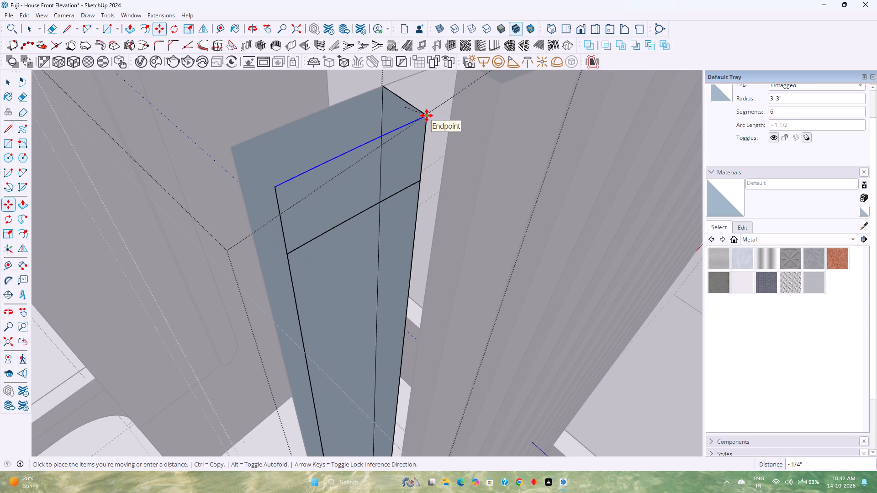
click(427, 115)
Delete the original lower arc piece across the first louvre.
key(space)
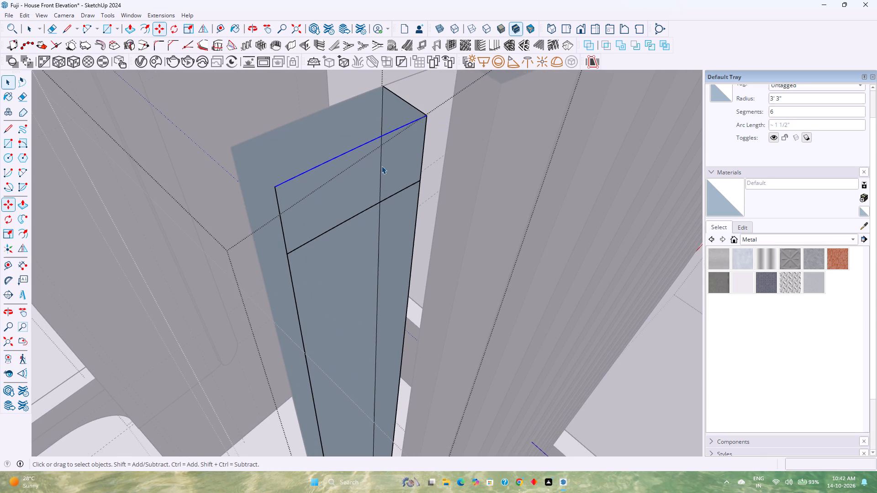
click(344, 221)
key(Delete)
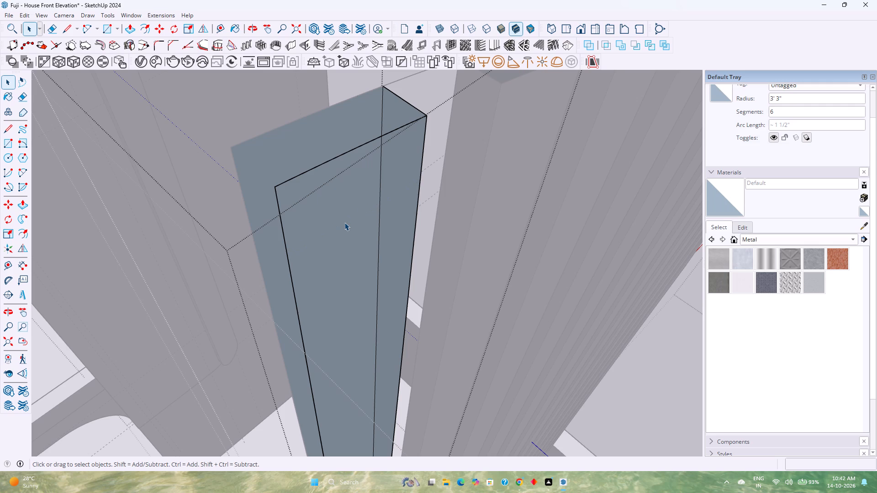
Draw a 1/2" edge joining the moved arc's free end to the adjacent top corner of the first louvre.
key(l)
click(278, 188)
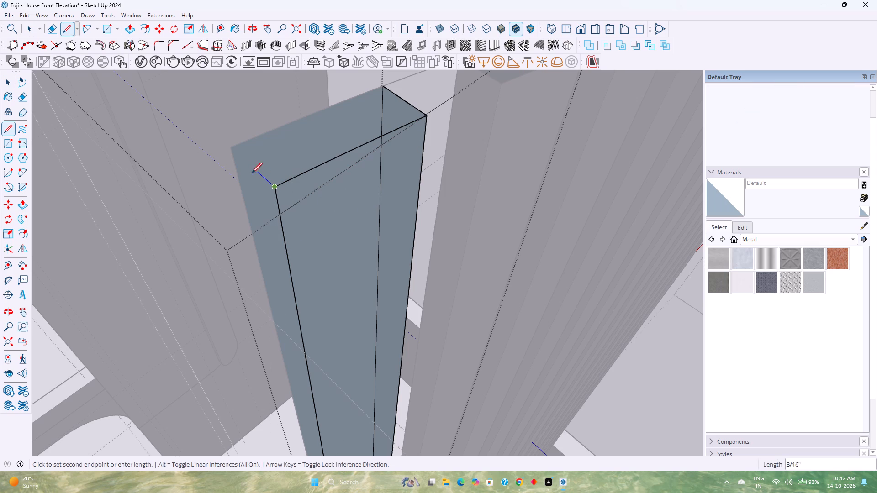
click(233, 146)
key(space)
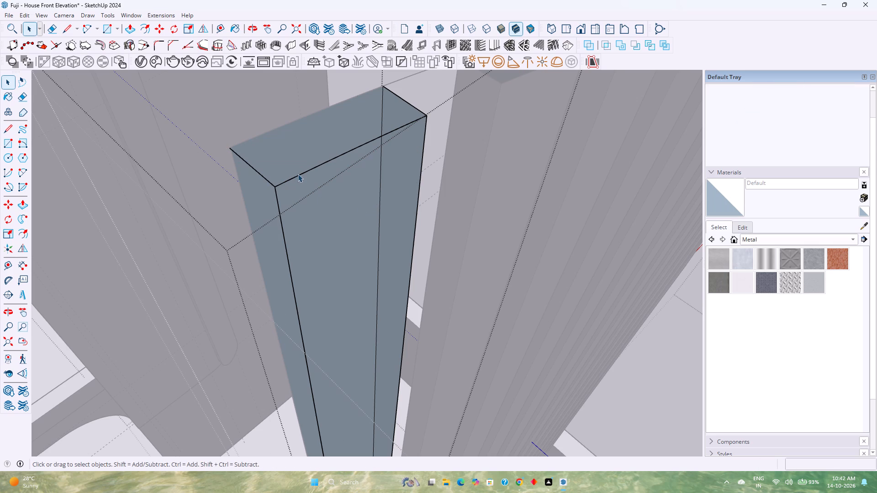
Copy the top arc 1/2" across the first louvre's depth onto its opposite top edge.
click(299, 176)
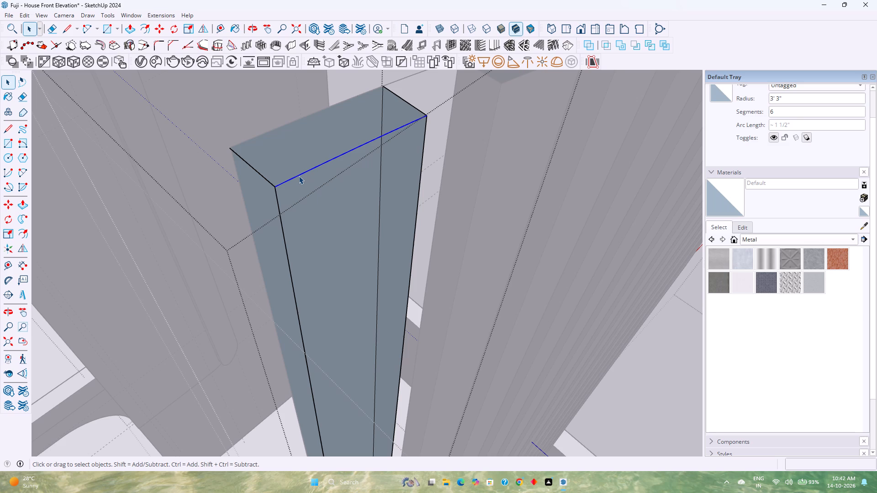
key(m)
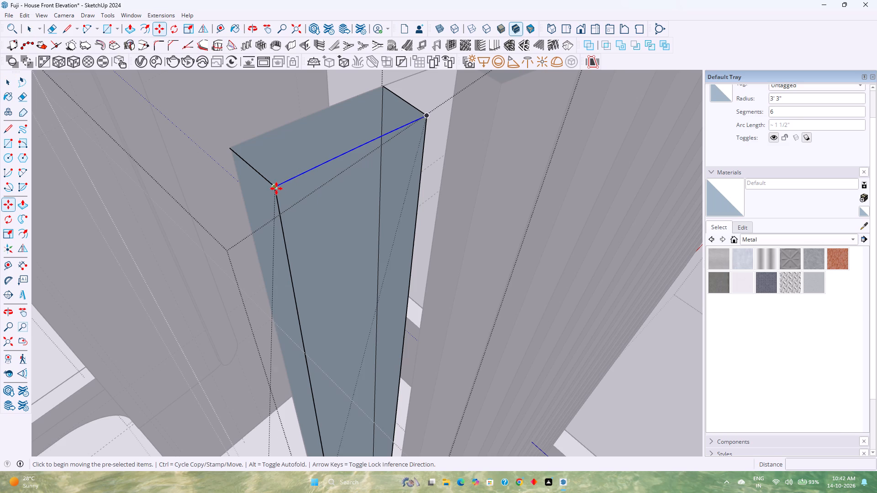
click(276, 189)
click(232, 148)
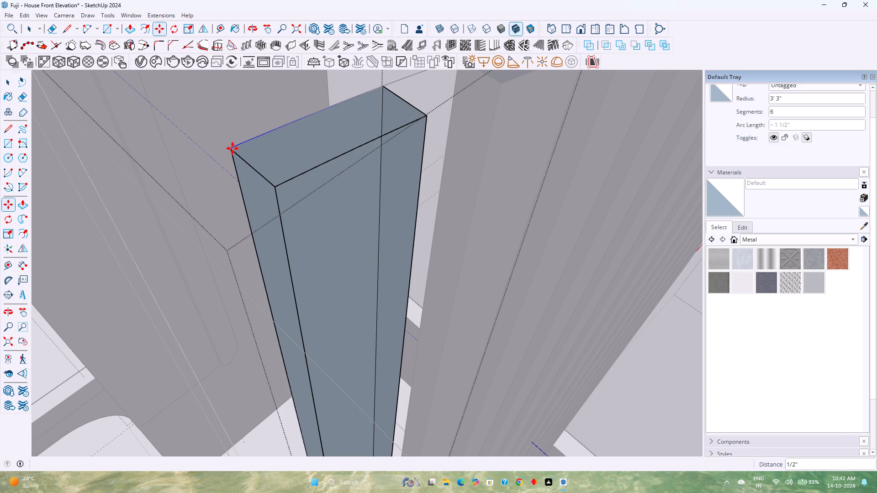
scroll(250, 168, down, 4)
key(space)
Draw a full-height edge from the first louvre's bottom corner to its top corner, closing the open narrow side.
scroll(280, 199, down, 1)
middle_drag(280, 199, 263, 154)
scroll(262, 147, down, 5)
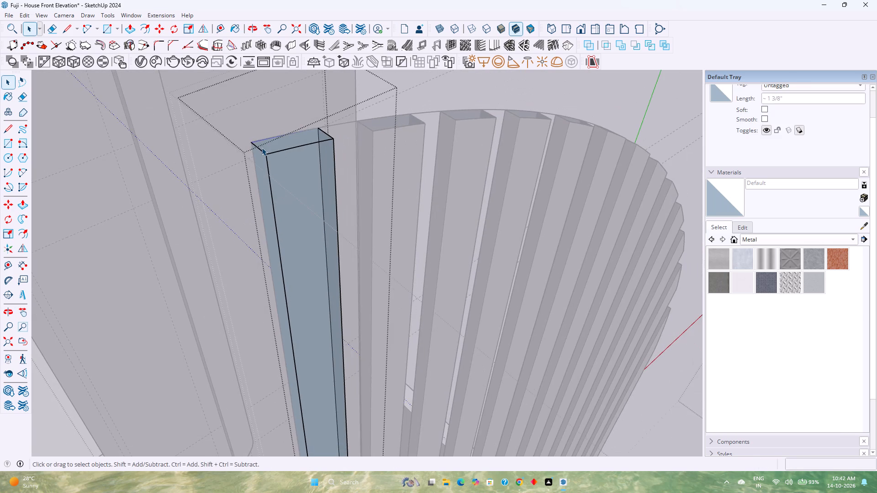
middle_drag(262, 147, 264, 134)
scroll(265, 134, down, 11)
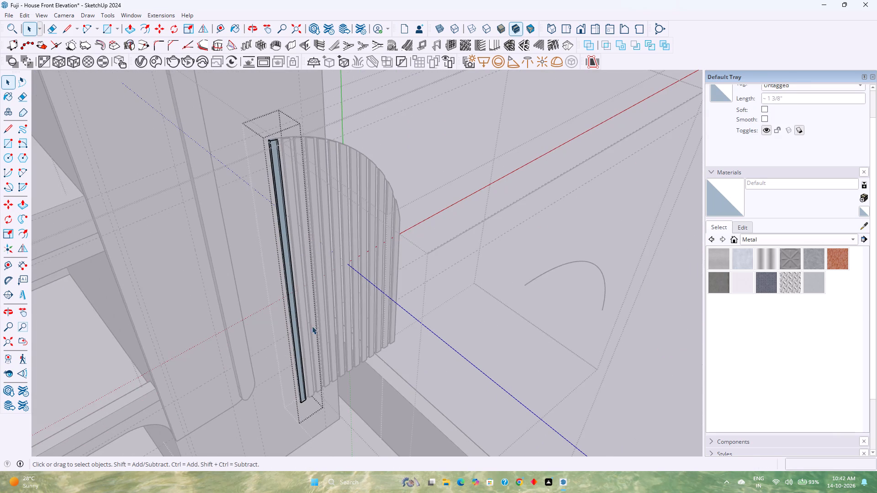
scroll(322, 408, up, 3)
scroll(254, 388, up, 12)
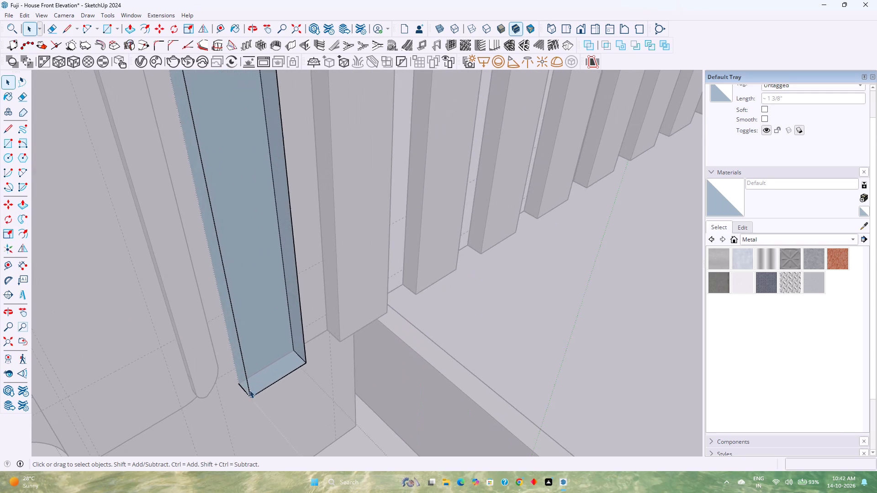
middle_drag(249, 390, 336, 367)
key(l)
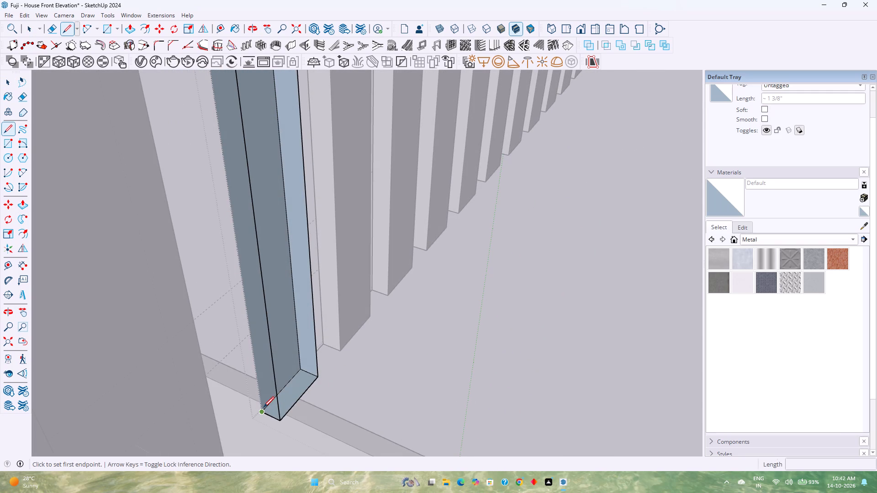
click(264, 408)
scroll(265, 368, down, 19)
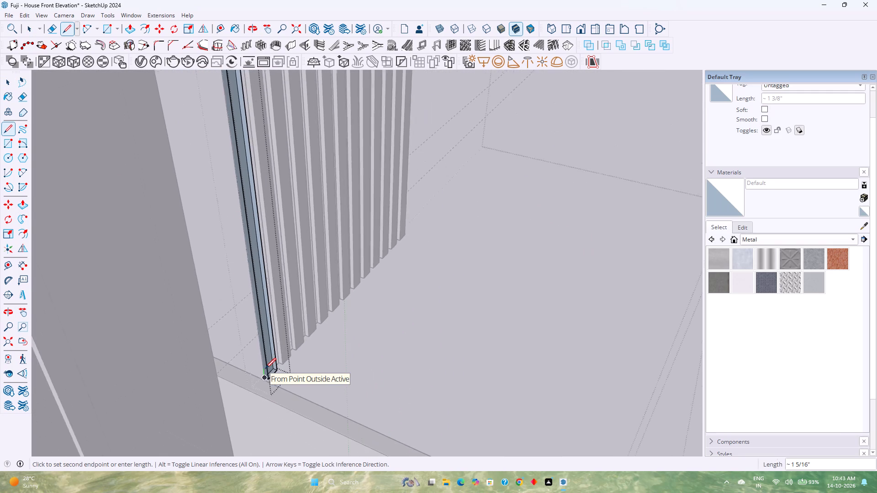
scroll(265, 368, down, 2)
shift+middle_drag(263, 304, 301, 420)
scroll(279, 308, down, 2)
shift+middle_drag(279, 308, 298, 433)
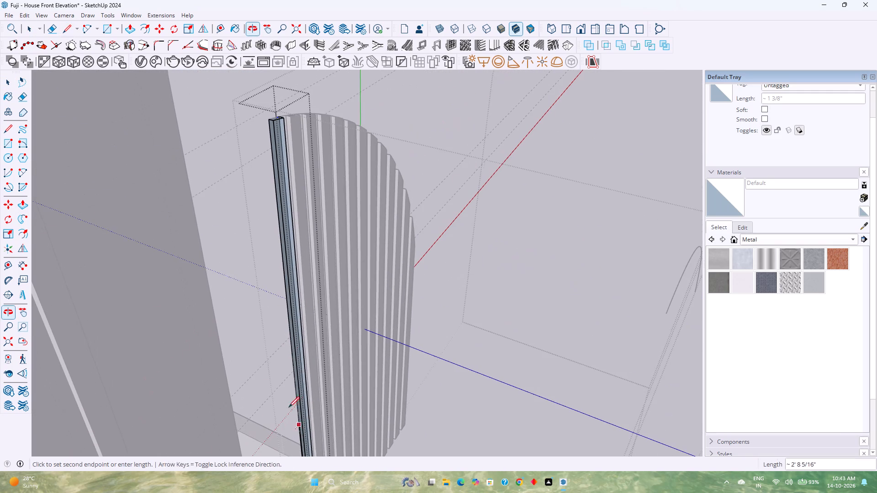
scroll(269, 120, up, 9)
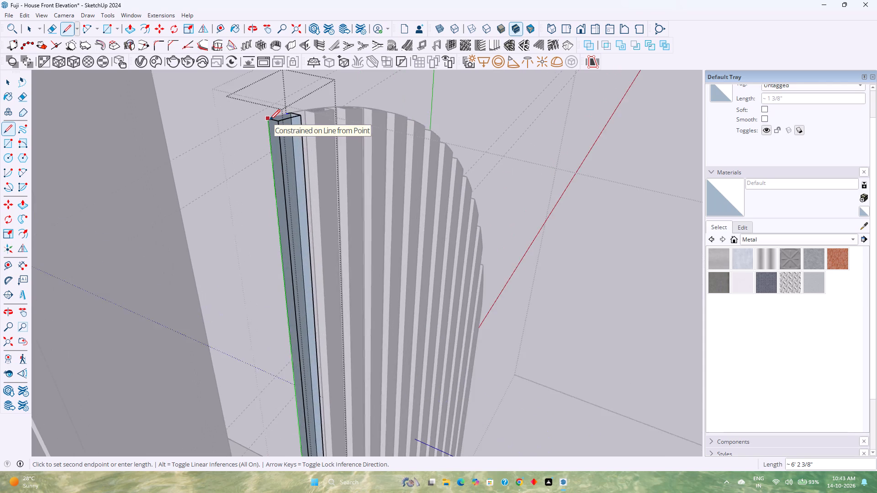
scroll(269, 120, up, 7)
click(265, 114)
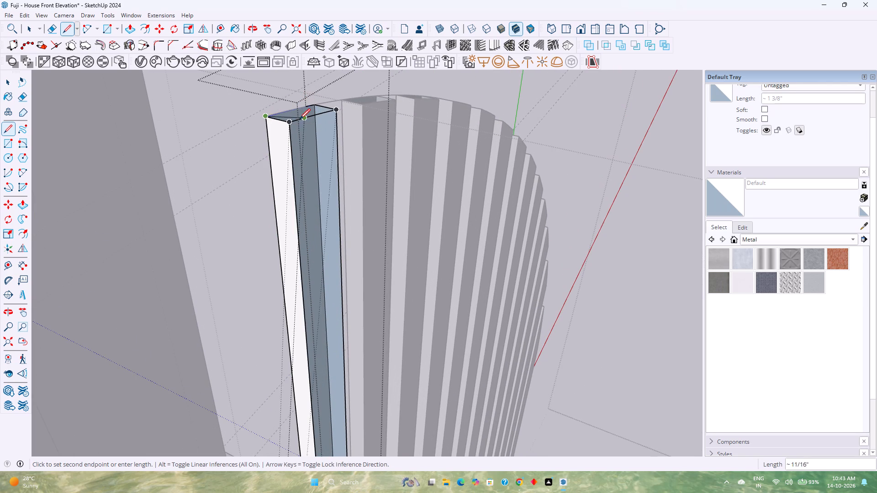
key(Escape)
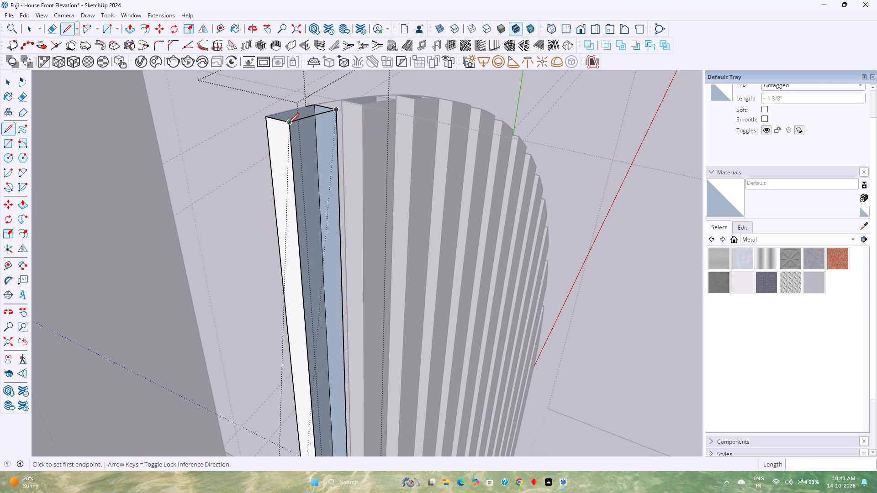
Draw a full-height edge down the adjacent corner of the first louvre to close its open wide face.
click(288, 124)
scroll(302, 170, down, 12)
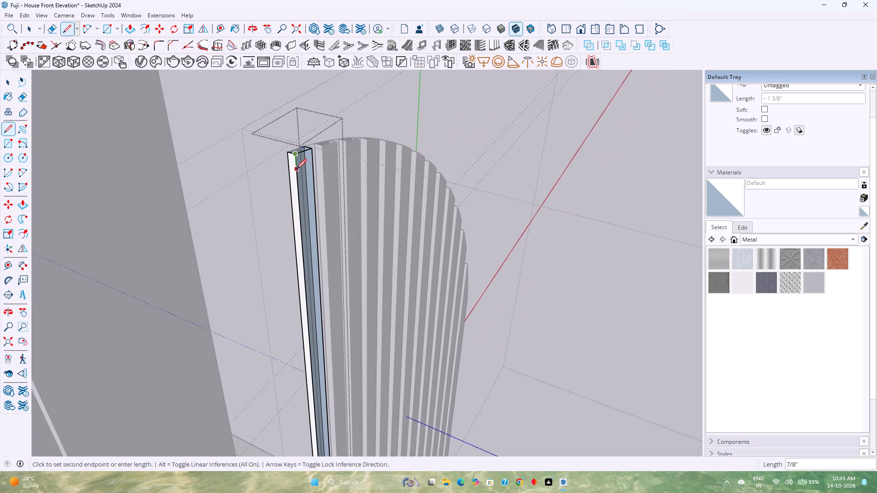
scroll(296, 169, down, 18)
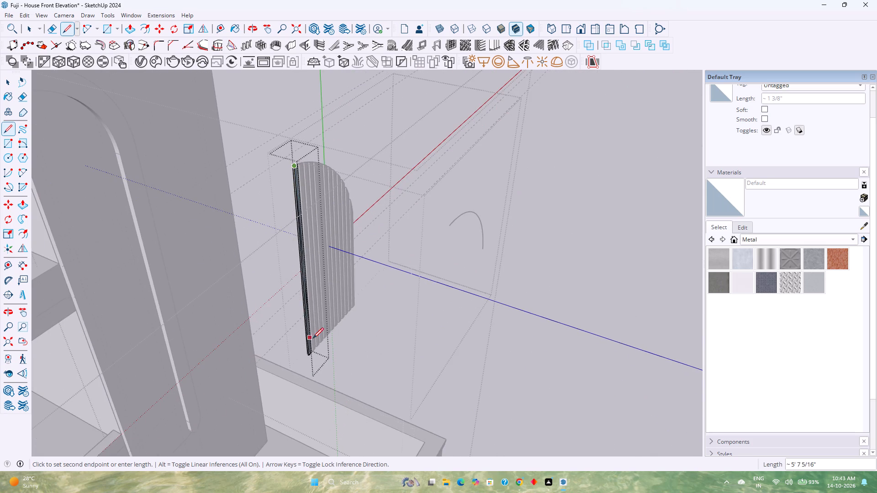
scroll(313, 338, up, 20)
scroll(313, 338, up, 4)
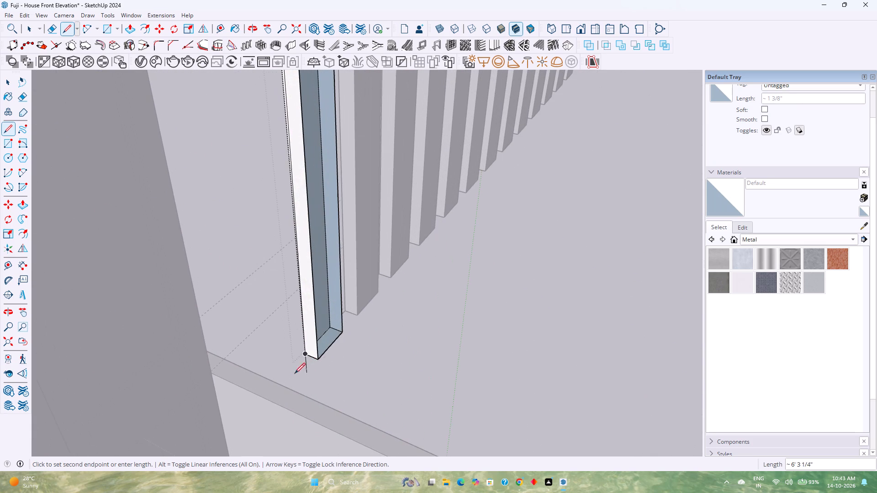
click(317, 361)
Retrace the two 1/2" short top edges of the first louvre to try to close its open top, and finish editing that louvre.
scroll(317, 351, down, 5)
scroll(315, 348, down, 20)
scroll(315, 348, down, 12)
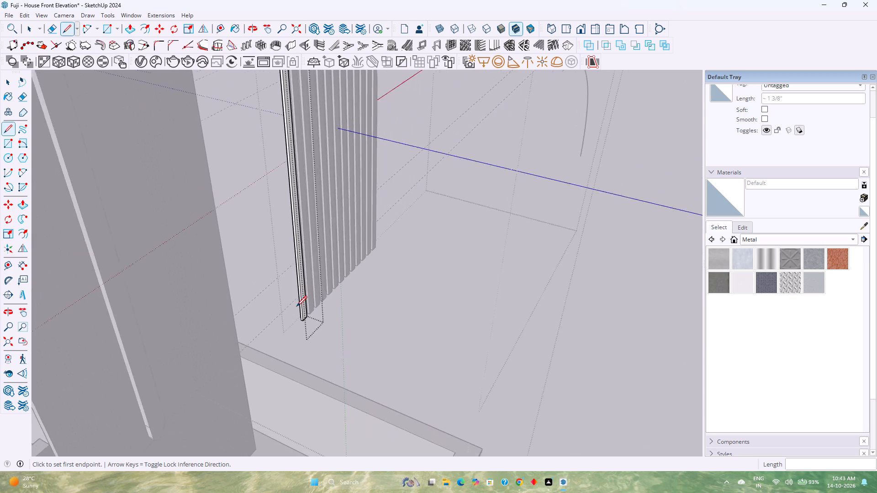
scroll(296, 306, down, 14)
scroll(269, 85, up, 3)
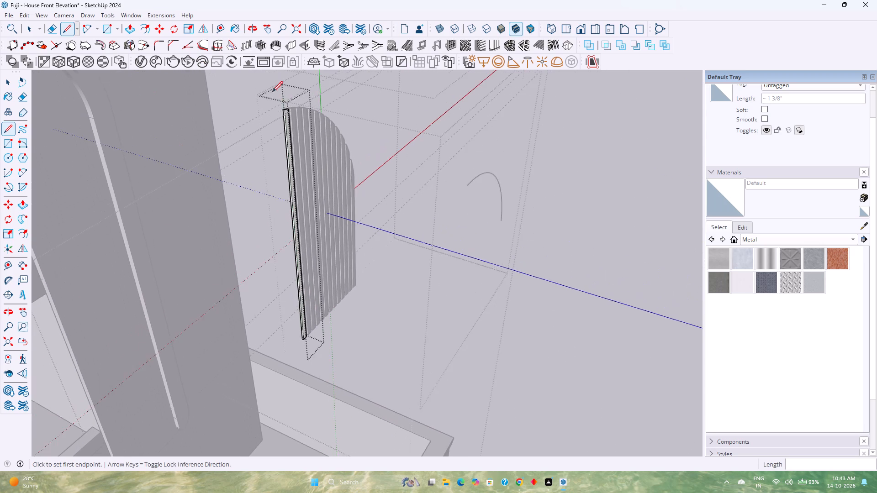
scroll(272, 92, up, 20)
scroll(272, 92, up, 2)
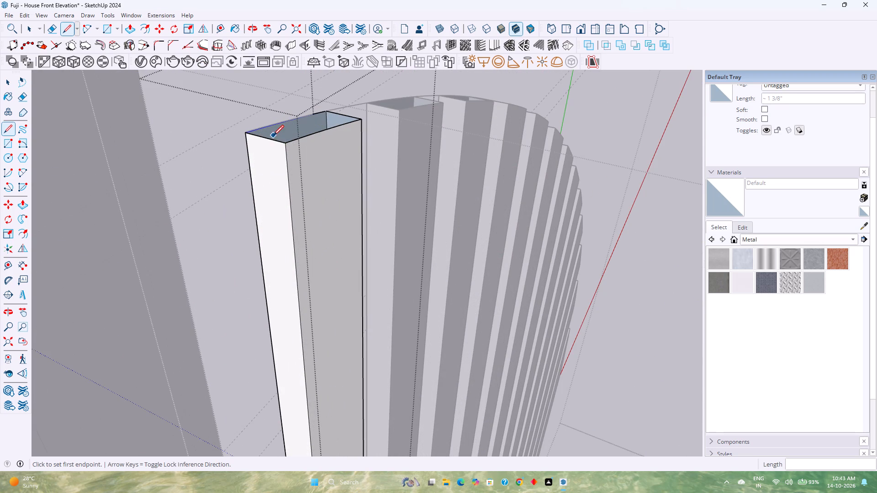
click(285, 142)
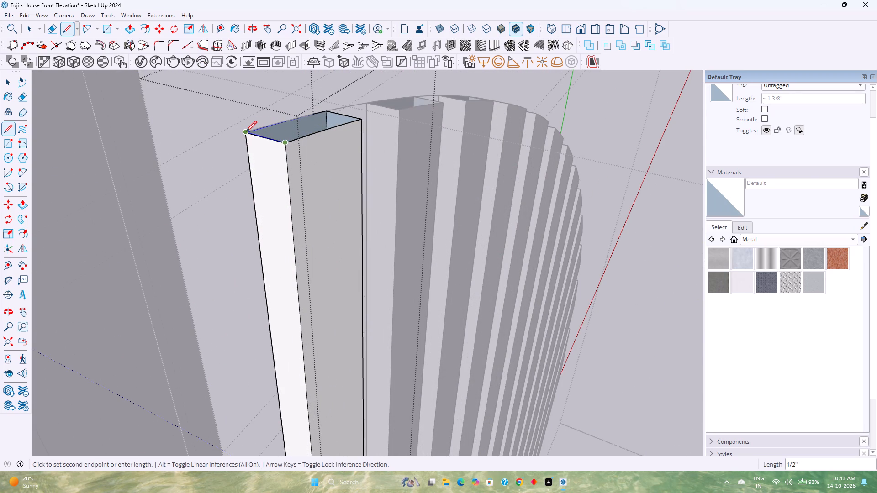
click(246, 131)
click(327, 111)
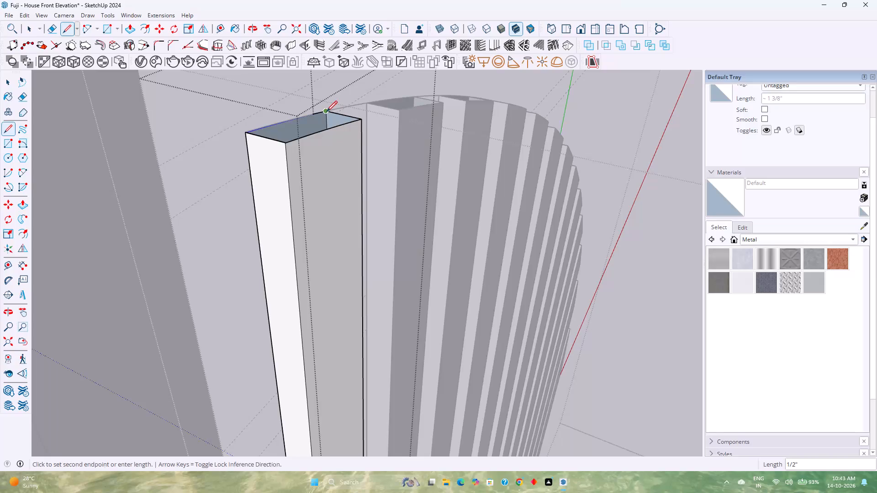
click(358, 119)
middle_drag(357, 118, 361, 177)
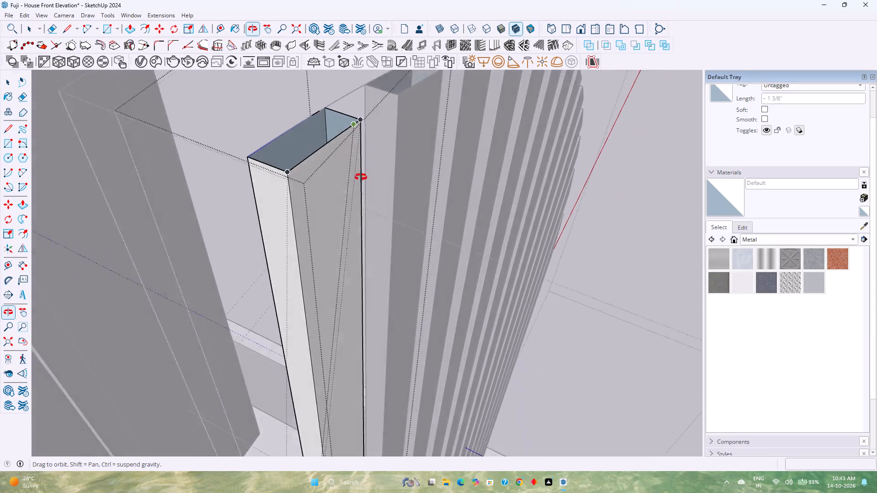
middle_drag(361, 177, 368, 220)
scroll(357, 172, down, 3)
scroll(322, 134, down, 5)
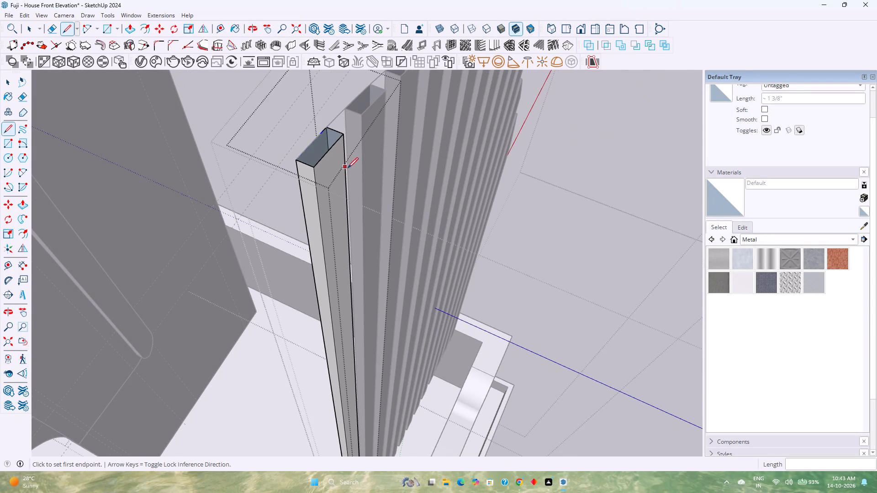
key(space)
scroll(370, 176, down, 4)
shift+middle_drag(383, 160, 248, 277)
scroll(245, 262, down, 2)
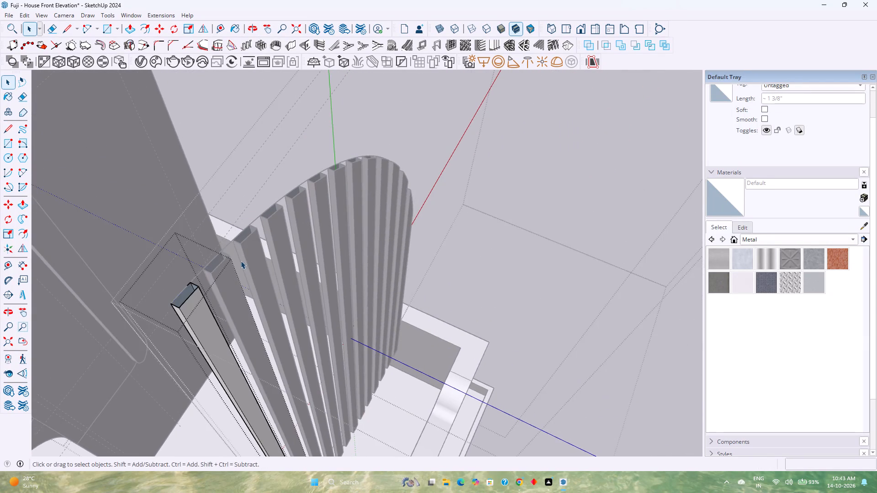
middle_drag(241, 261, 163, 207)
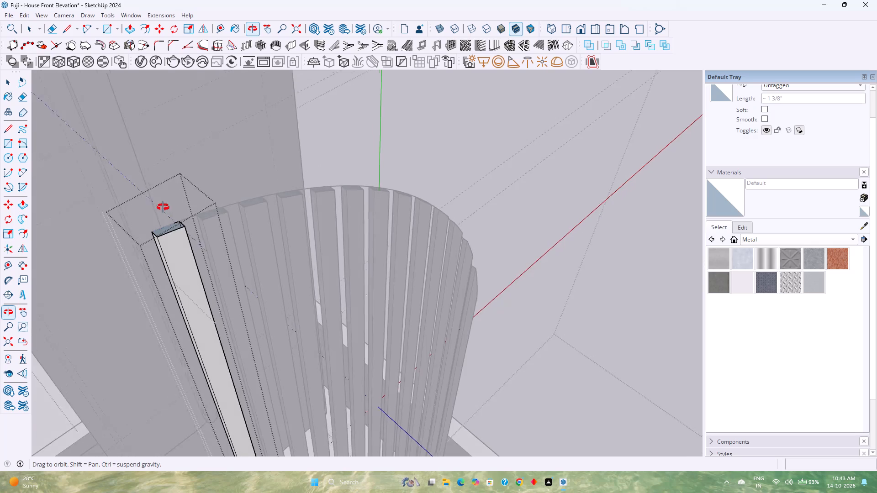
middle_drag(163, 207, 174, 188)
middle_click(174, 188)
scroll(192, 210, up, 3)
scroll(181, 226, down, 5)
click(253, 204)
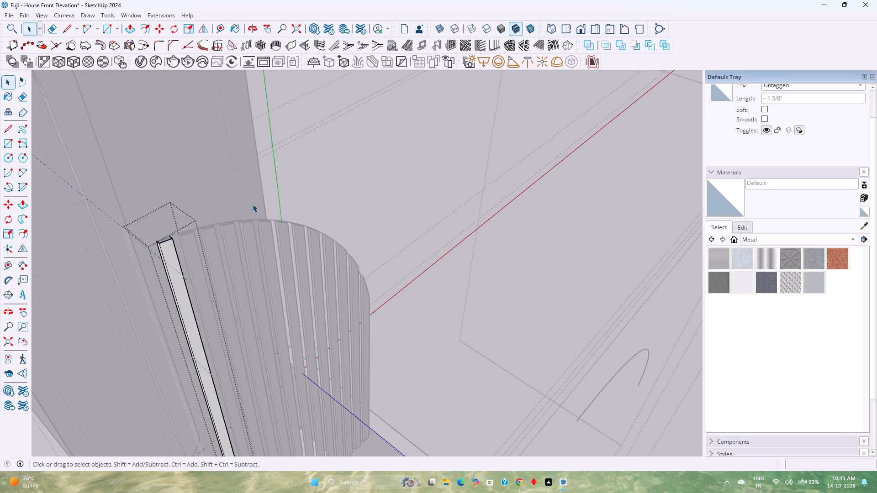
Delete the stray loose arc lying apart from the row of louvres.
middle_drag(202, 238, 432, 181)
middle_click(432, 181)
shift+middle_drag(320, 276, 407, 181)
middle_drag(364, 205, 452, 198)
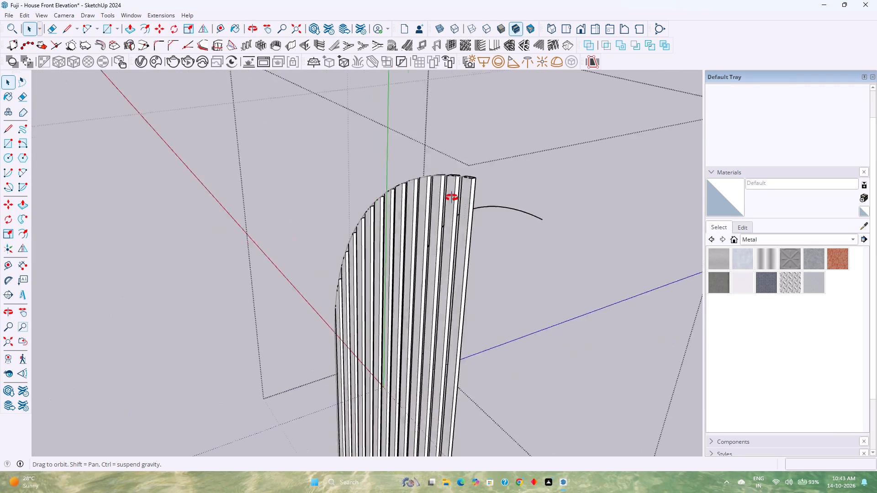
middle_drag(452, 198, 498, 196)
shift+middle_drag(556, 179, 547, 184)
scroll(544, 184, up, 11)
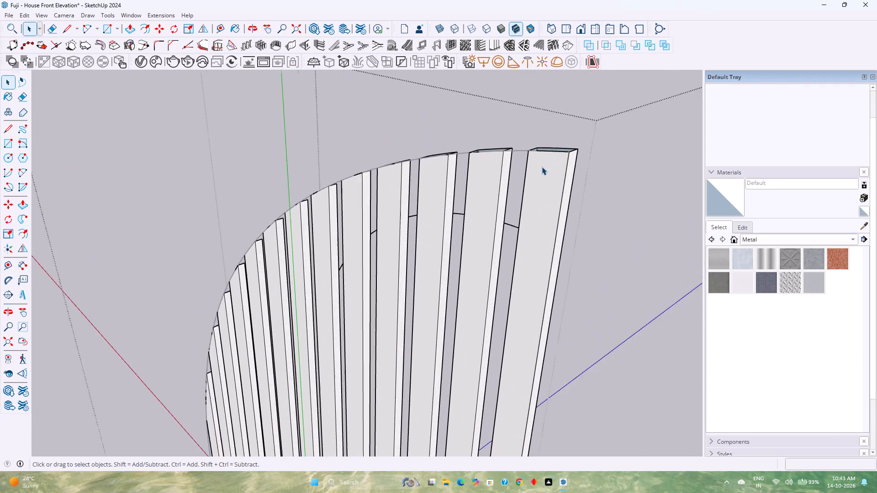
middle_drag(542, 167, 534, 237)
click(620, 205)
click(518, 92)
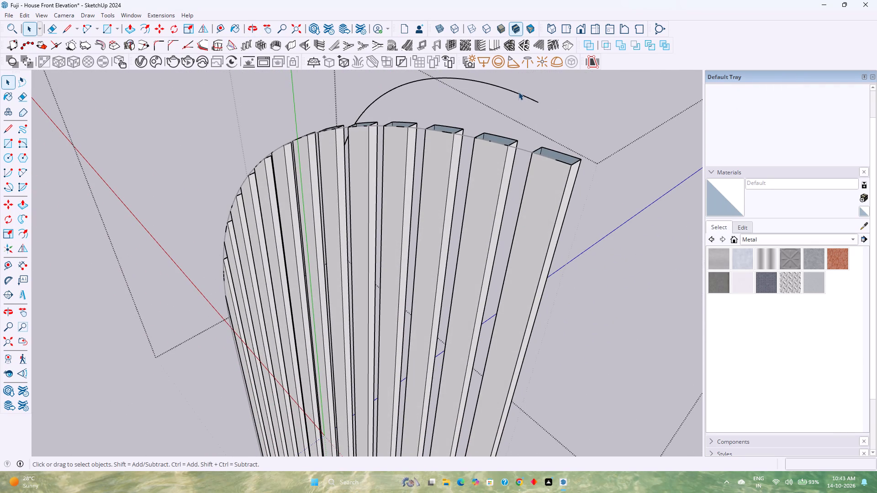
key(Delete)
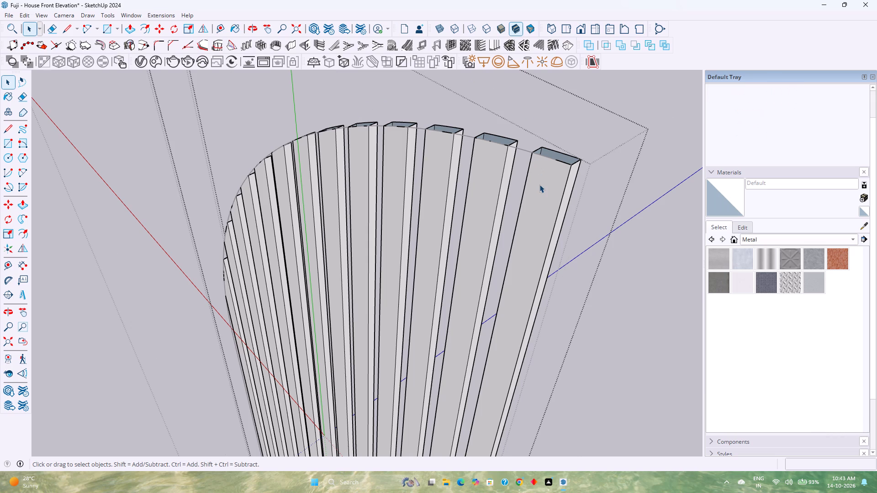
Delete the long arc running along the curved tops of all the louvres.
click(539, 184)
click(520, 149)
double_click(535, 173)
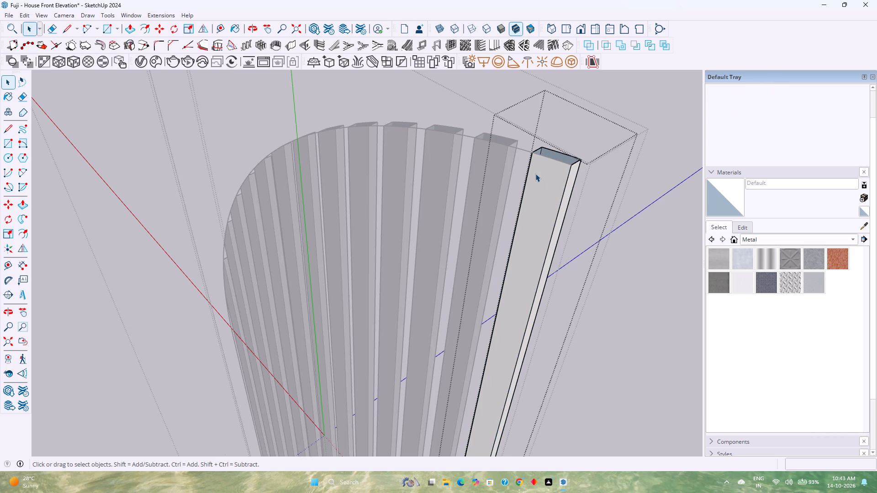
double_click(518, 148)
click(597, 138)
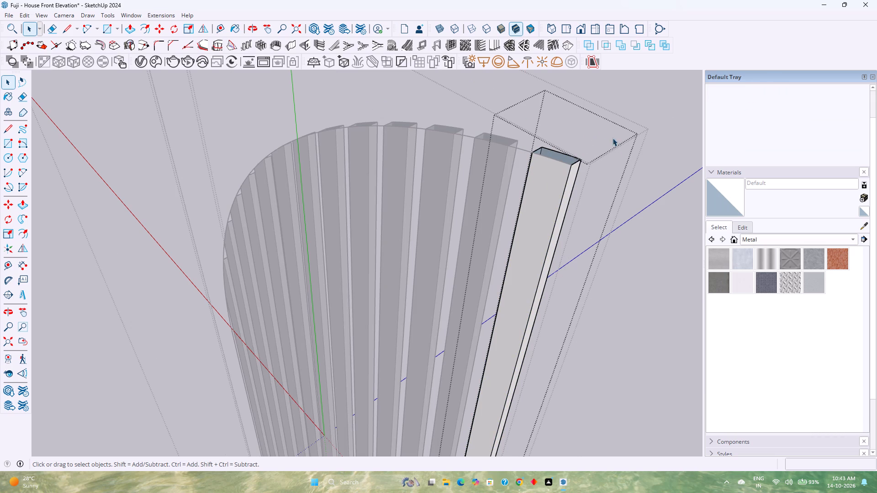
key(Escape)
middle_drag(505, 143, 437, 178)
key(Escape)
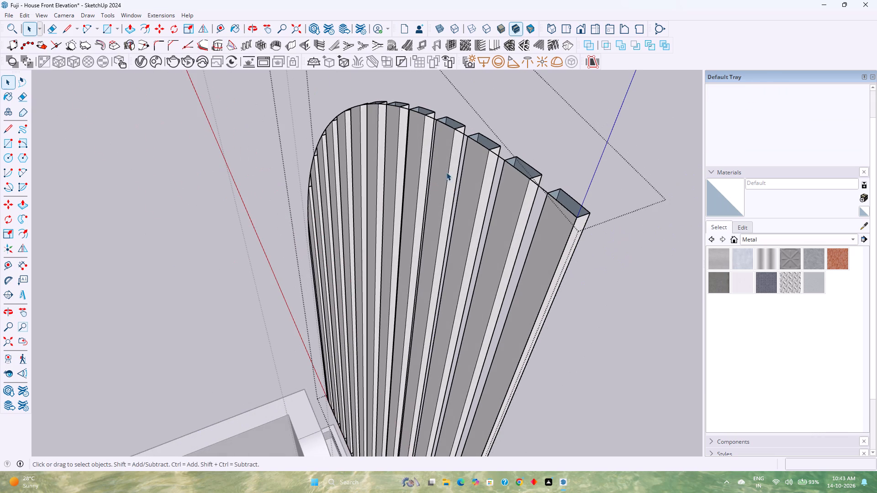
click(498, 157)
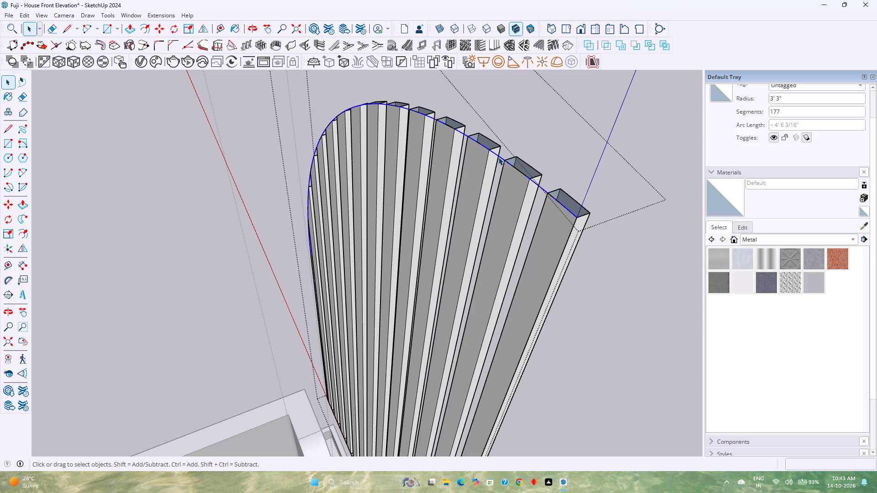
key(Delete)
Reopen the first louvre and retrace one 1/2" short top edge and the adjoining long top edge to try to close its top.
middle_drag(498, 173, 515, 152)
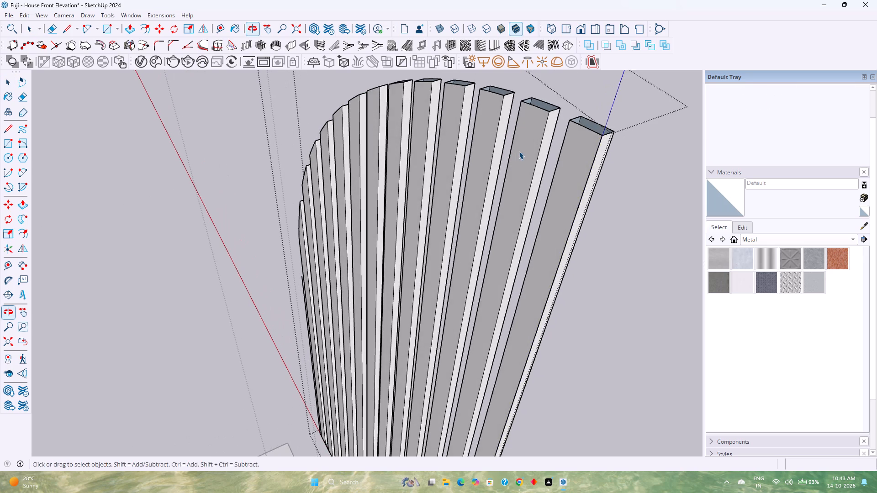
scroll(519, 151, down, 1)
middle_drag(519, 151, 232, 202)
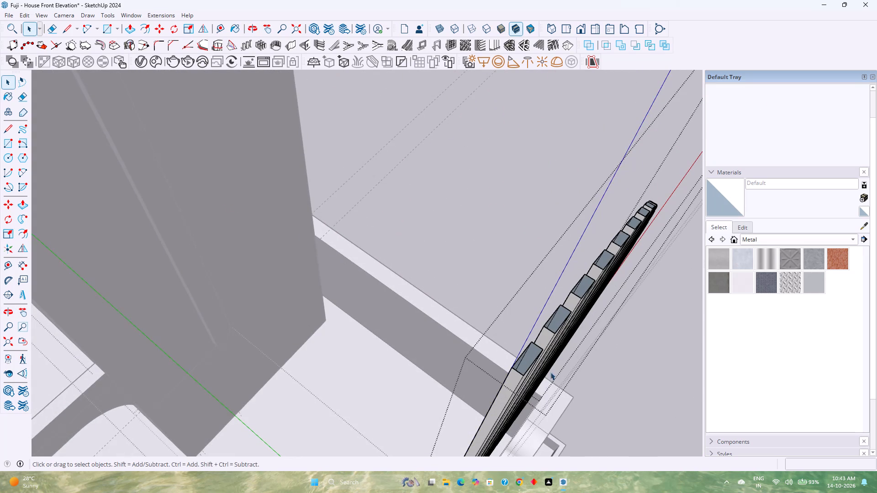
scroll(534, 379, up, 1)
middle_drag(518, 370, 450, 346)
scroll(450, 346, down, 4)
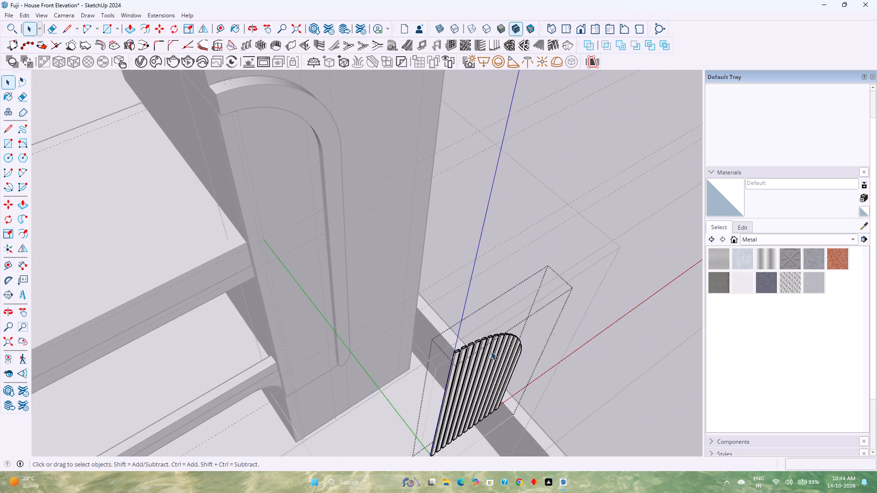
middle_drag(491, 351, 409, 325)
scroll(417, 384, up, 12)
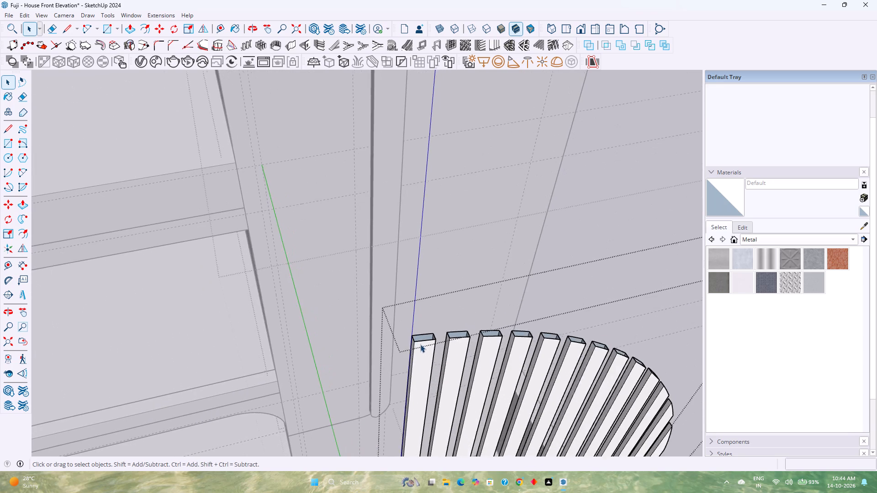
scroll(420, 344, up, 2)
double_click(427, 349)
scroll(430, 342, up, 11)
middle_drag(430, 342, 428, 376)
scroll(436, 321, up, 3)
double_click(433, 352)
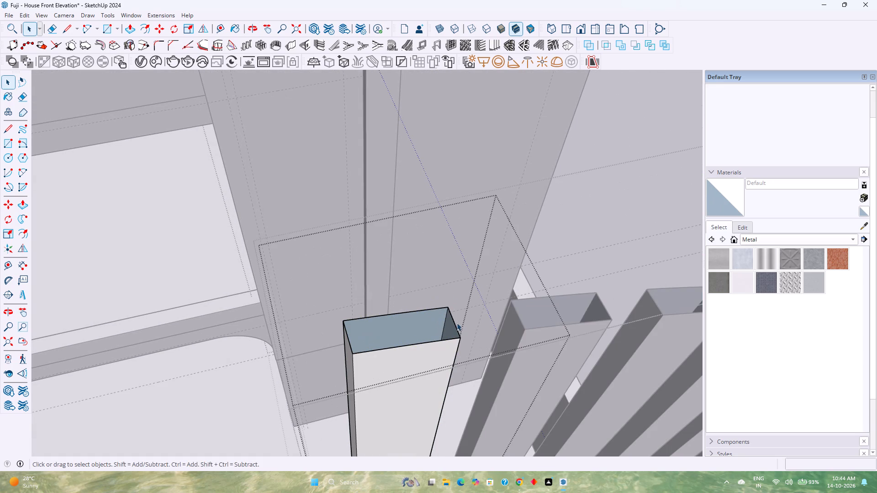
key(l)
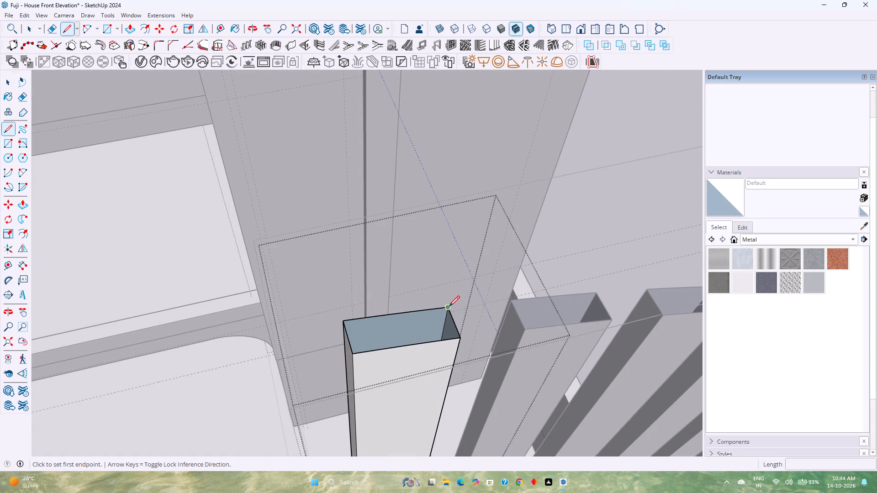
click(449, 306)
click(459, 336)
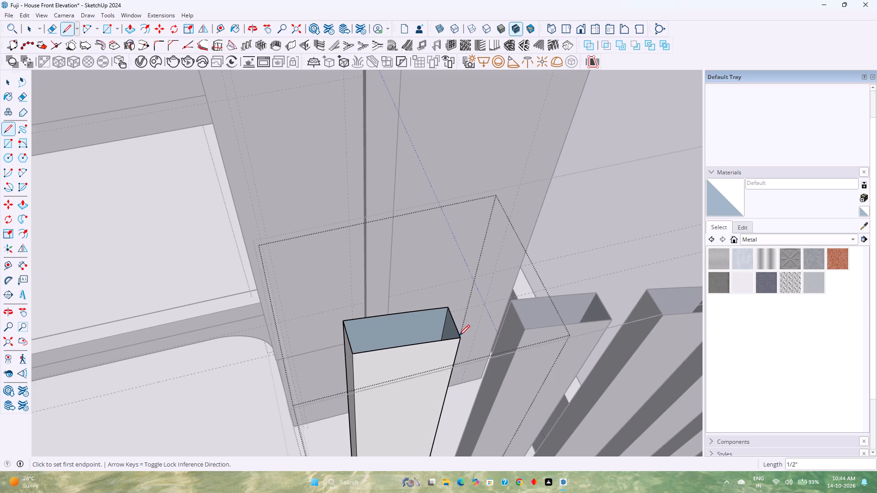
click(460, 338)
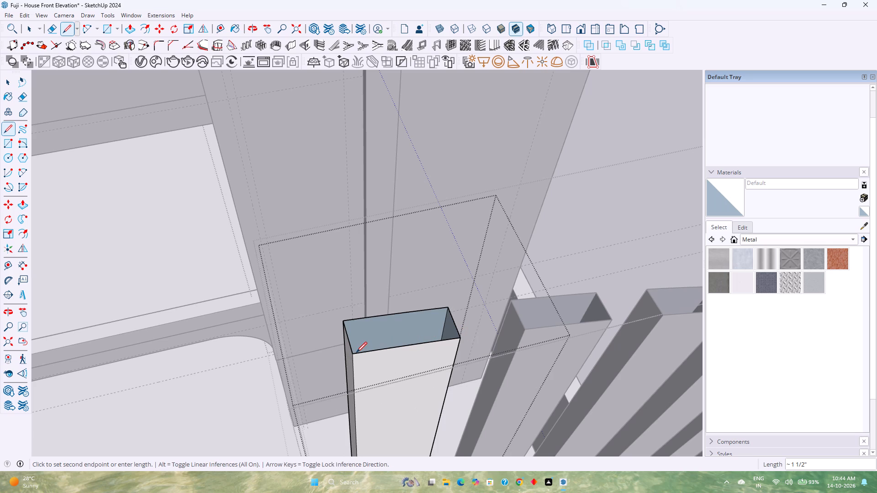
click(356, 352)
key(space)
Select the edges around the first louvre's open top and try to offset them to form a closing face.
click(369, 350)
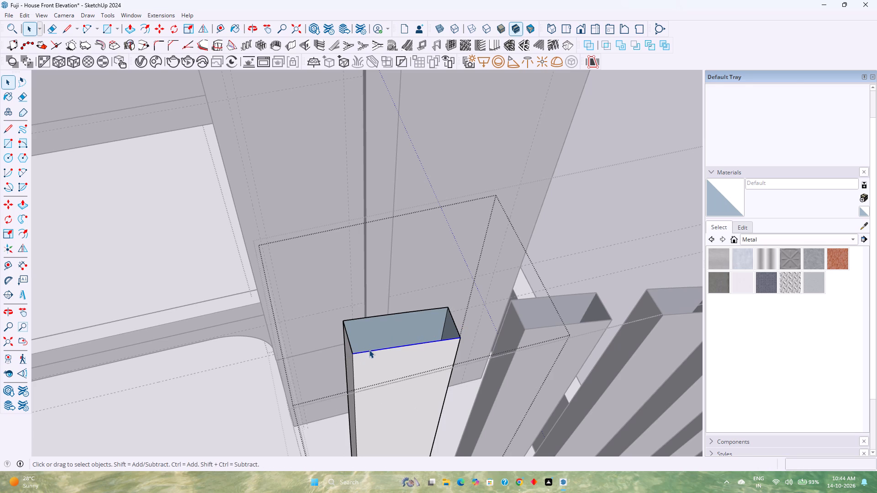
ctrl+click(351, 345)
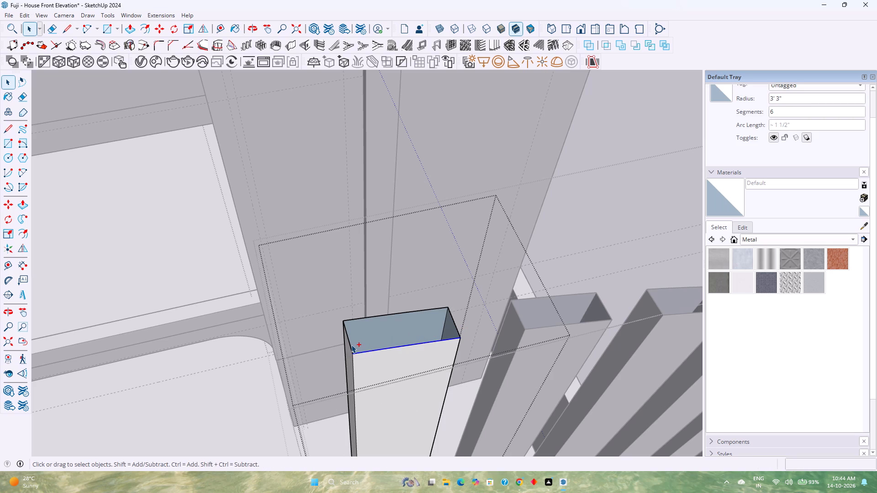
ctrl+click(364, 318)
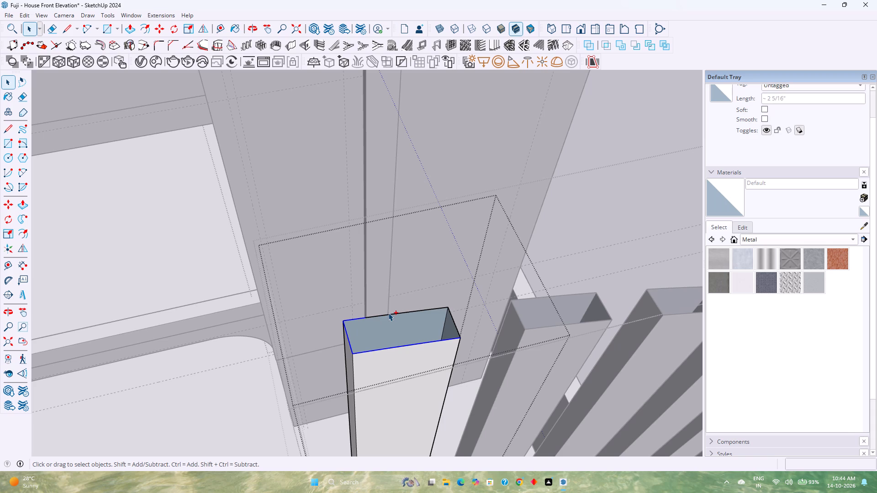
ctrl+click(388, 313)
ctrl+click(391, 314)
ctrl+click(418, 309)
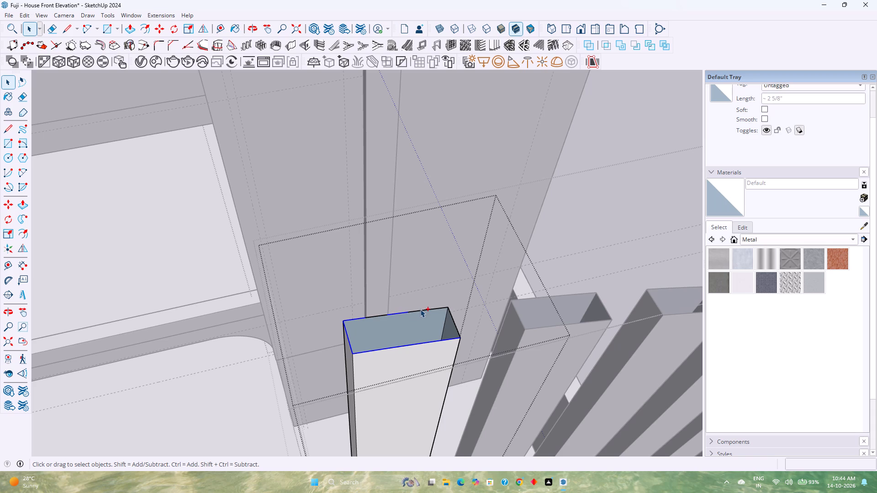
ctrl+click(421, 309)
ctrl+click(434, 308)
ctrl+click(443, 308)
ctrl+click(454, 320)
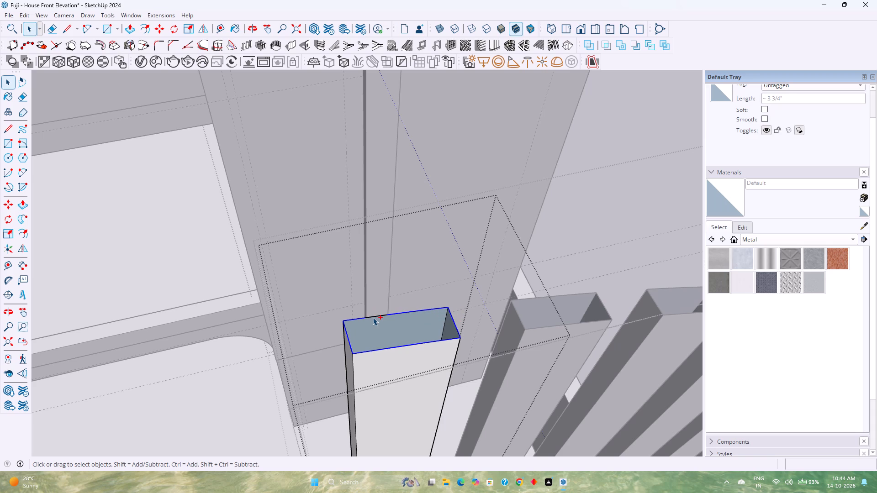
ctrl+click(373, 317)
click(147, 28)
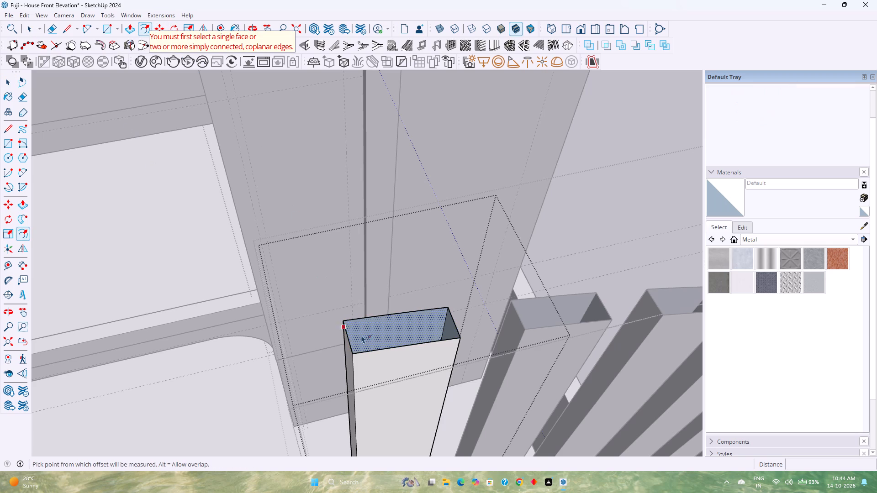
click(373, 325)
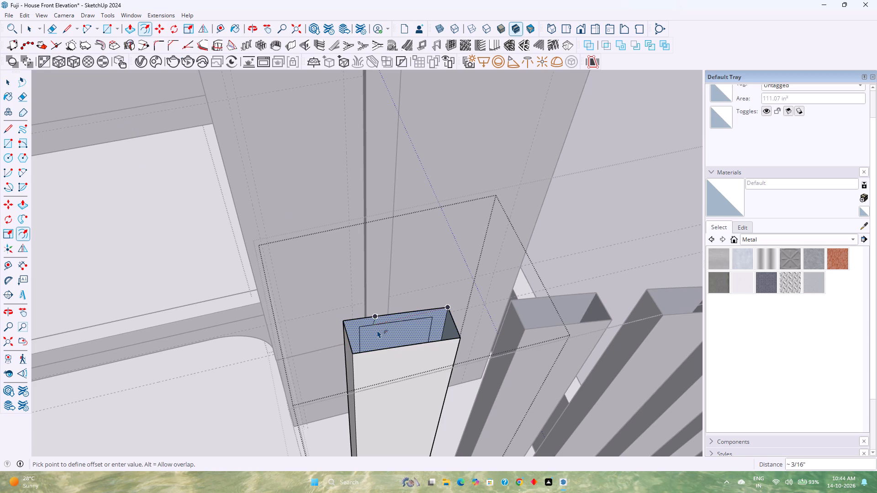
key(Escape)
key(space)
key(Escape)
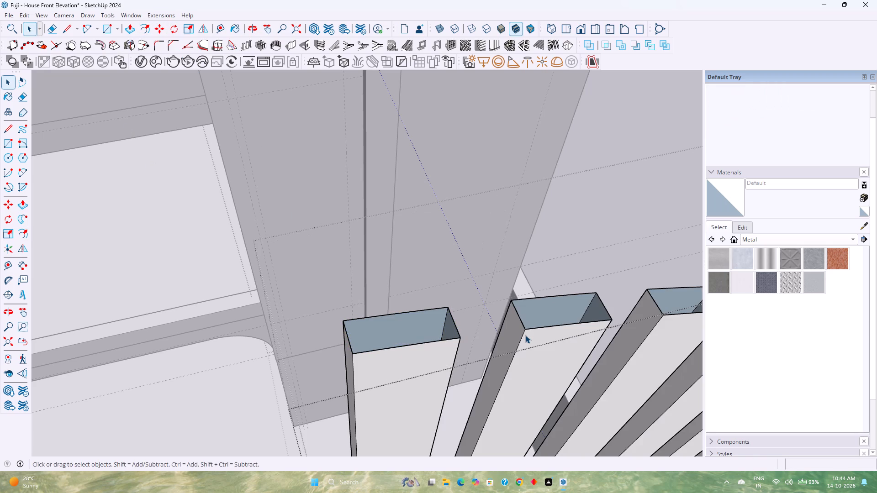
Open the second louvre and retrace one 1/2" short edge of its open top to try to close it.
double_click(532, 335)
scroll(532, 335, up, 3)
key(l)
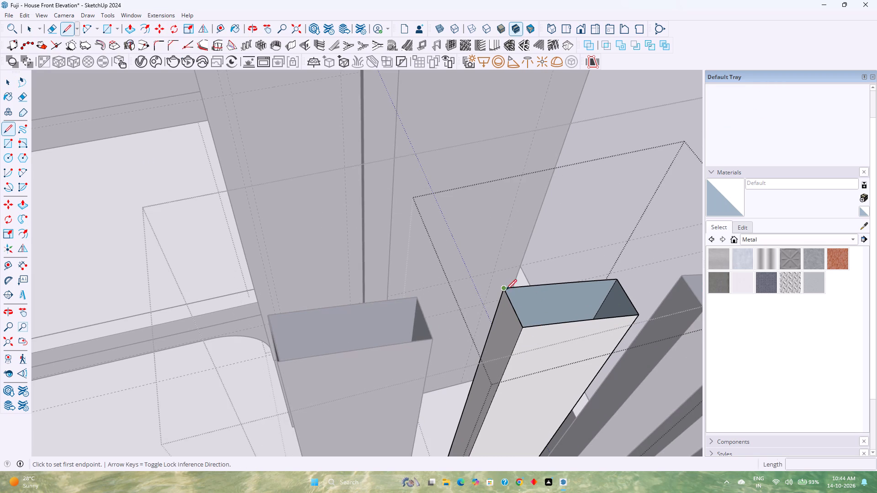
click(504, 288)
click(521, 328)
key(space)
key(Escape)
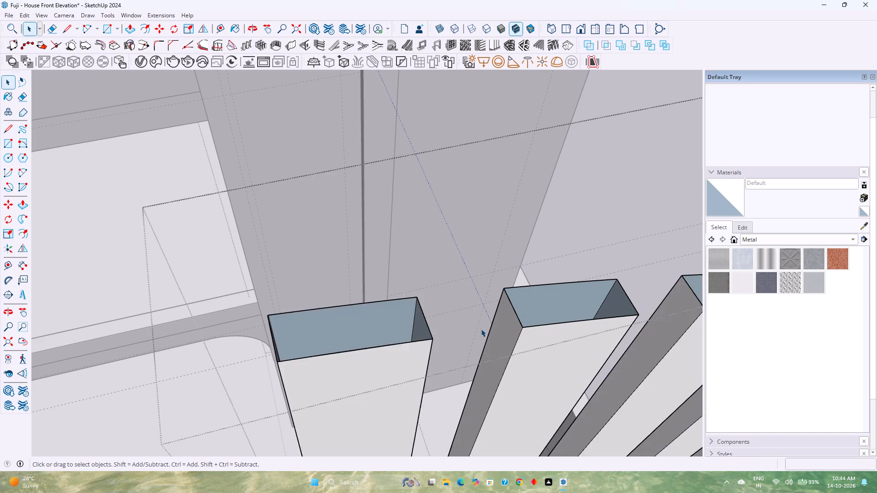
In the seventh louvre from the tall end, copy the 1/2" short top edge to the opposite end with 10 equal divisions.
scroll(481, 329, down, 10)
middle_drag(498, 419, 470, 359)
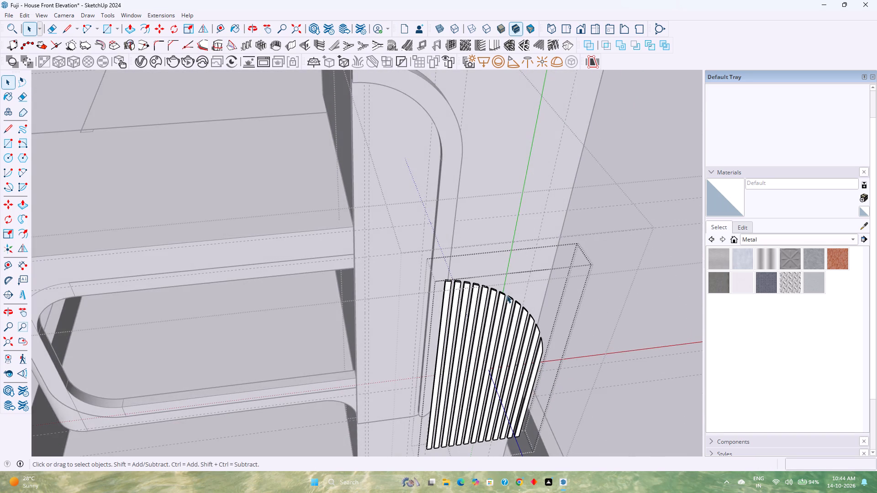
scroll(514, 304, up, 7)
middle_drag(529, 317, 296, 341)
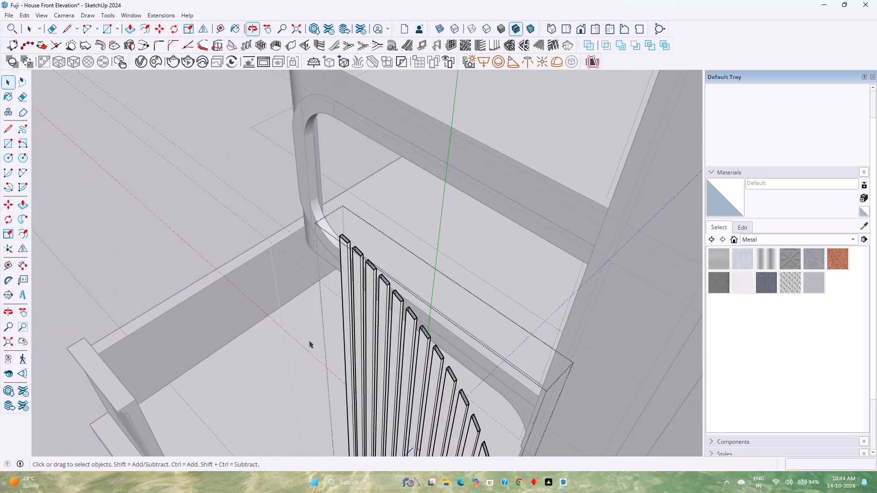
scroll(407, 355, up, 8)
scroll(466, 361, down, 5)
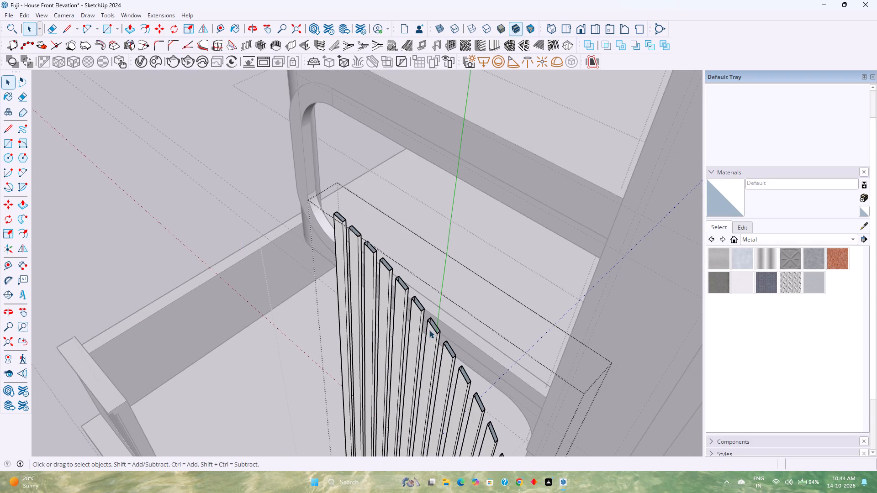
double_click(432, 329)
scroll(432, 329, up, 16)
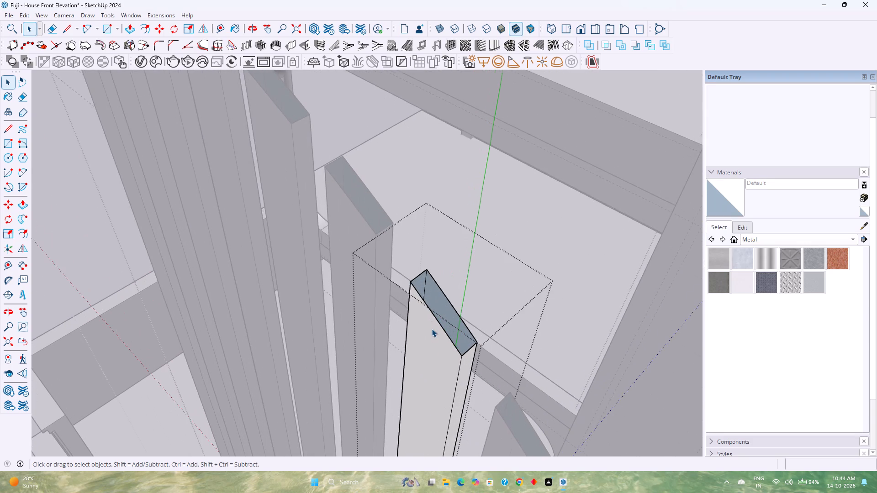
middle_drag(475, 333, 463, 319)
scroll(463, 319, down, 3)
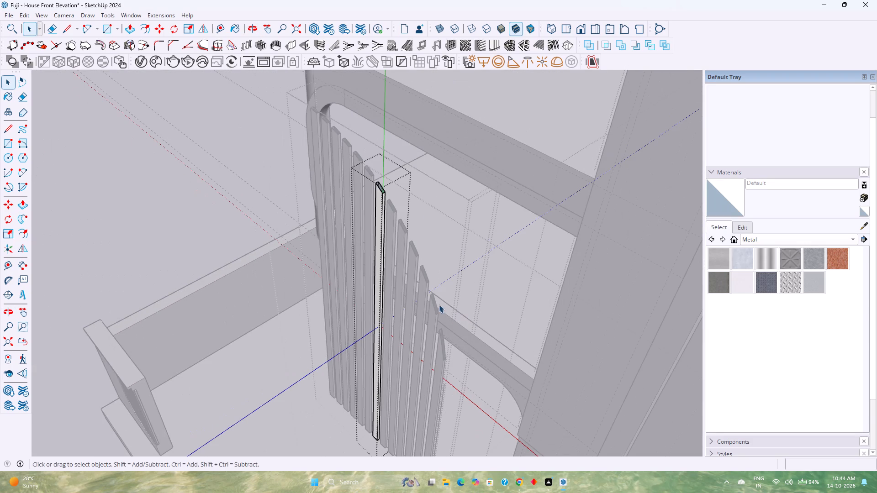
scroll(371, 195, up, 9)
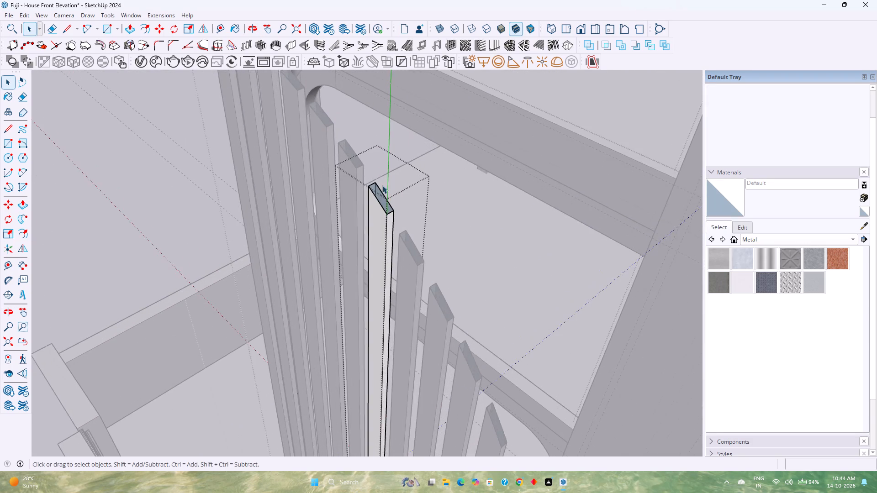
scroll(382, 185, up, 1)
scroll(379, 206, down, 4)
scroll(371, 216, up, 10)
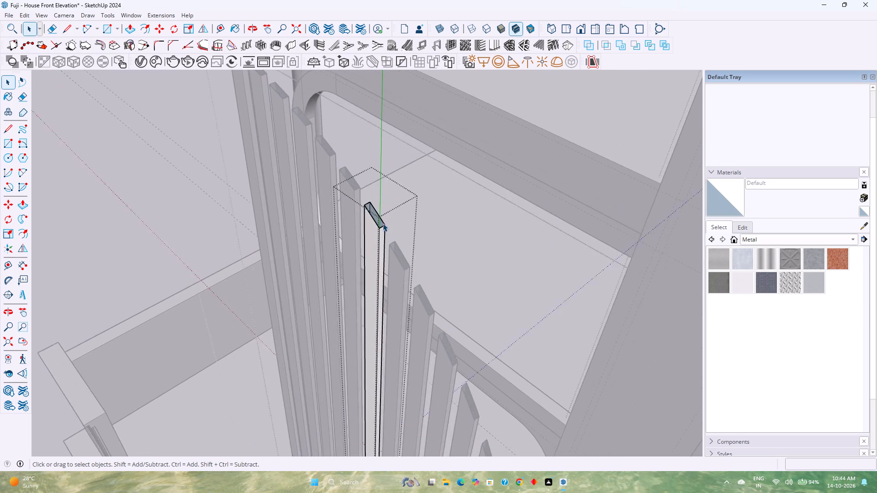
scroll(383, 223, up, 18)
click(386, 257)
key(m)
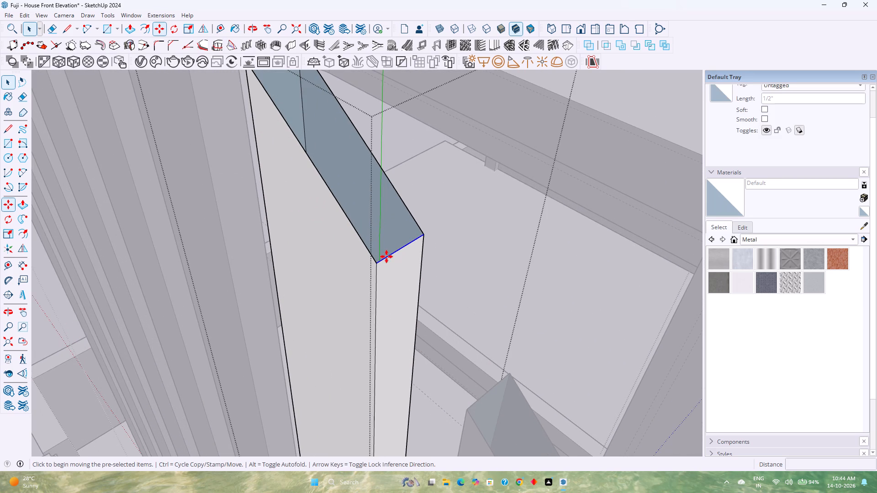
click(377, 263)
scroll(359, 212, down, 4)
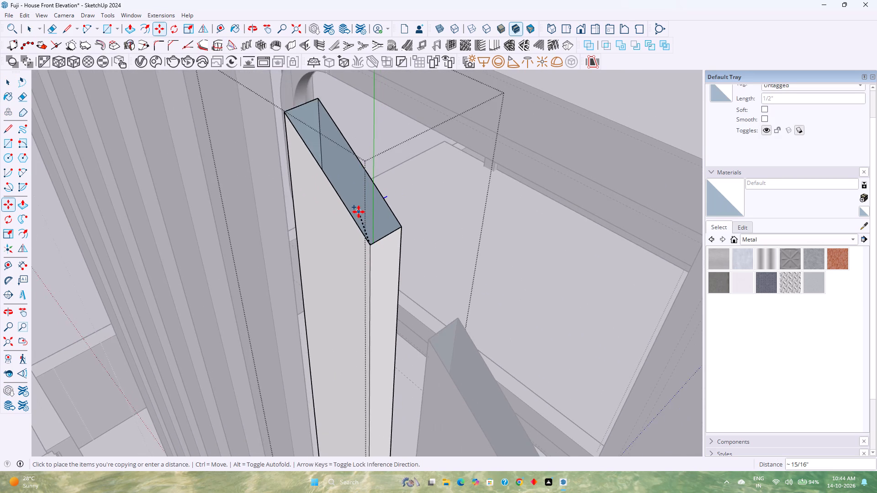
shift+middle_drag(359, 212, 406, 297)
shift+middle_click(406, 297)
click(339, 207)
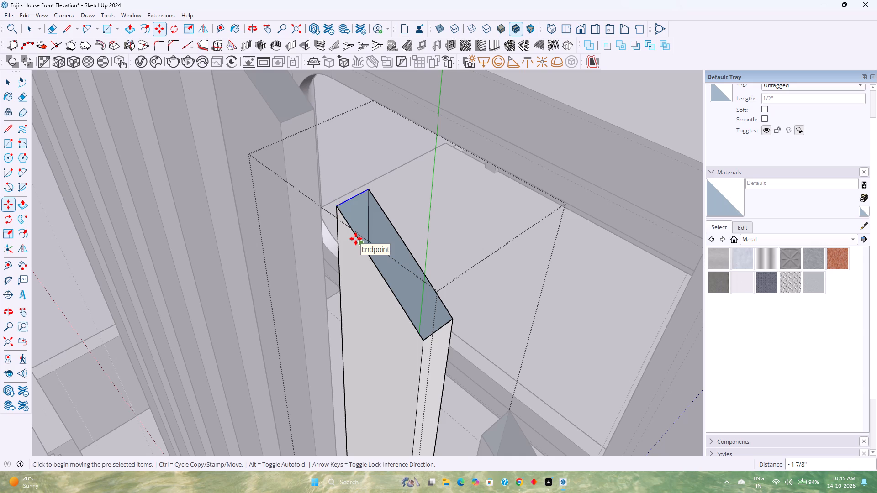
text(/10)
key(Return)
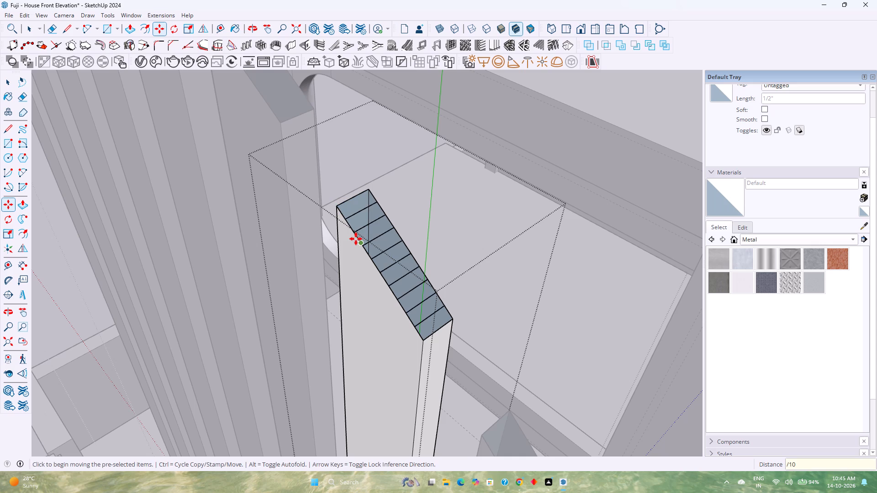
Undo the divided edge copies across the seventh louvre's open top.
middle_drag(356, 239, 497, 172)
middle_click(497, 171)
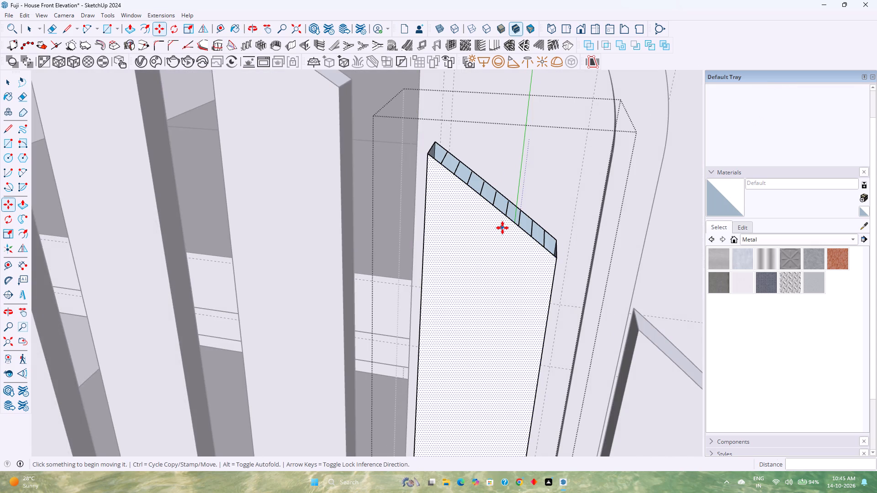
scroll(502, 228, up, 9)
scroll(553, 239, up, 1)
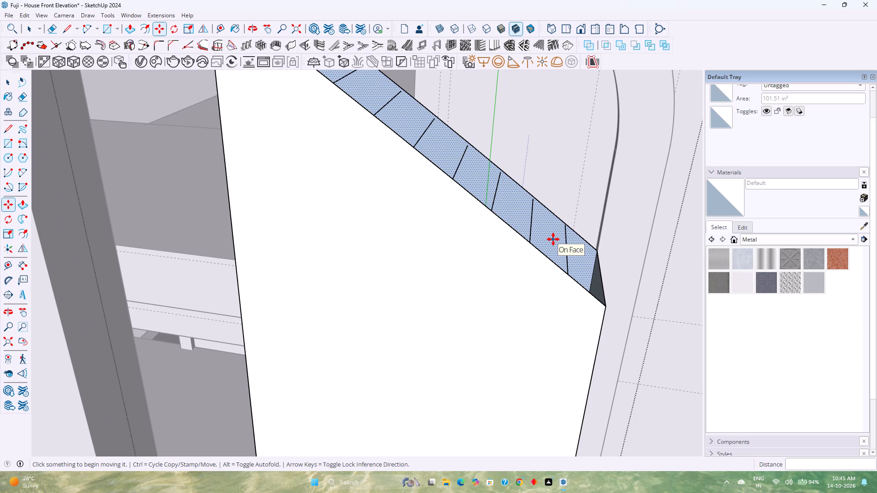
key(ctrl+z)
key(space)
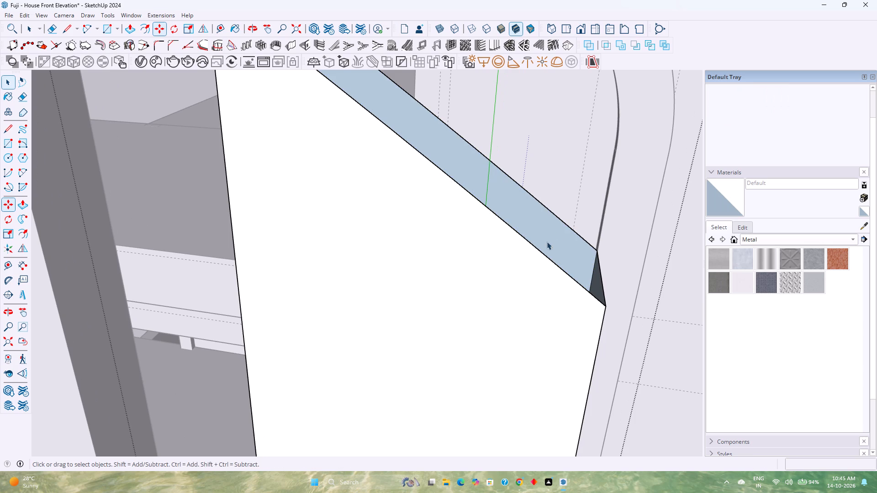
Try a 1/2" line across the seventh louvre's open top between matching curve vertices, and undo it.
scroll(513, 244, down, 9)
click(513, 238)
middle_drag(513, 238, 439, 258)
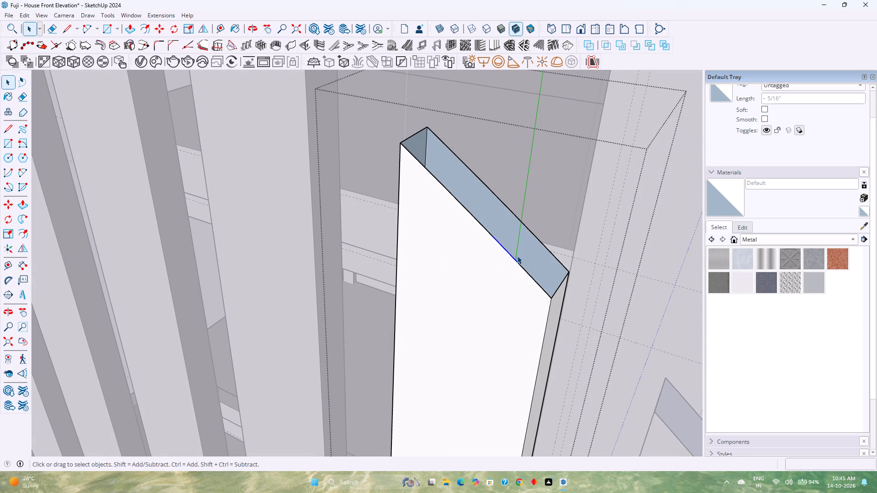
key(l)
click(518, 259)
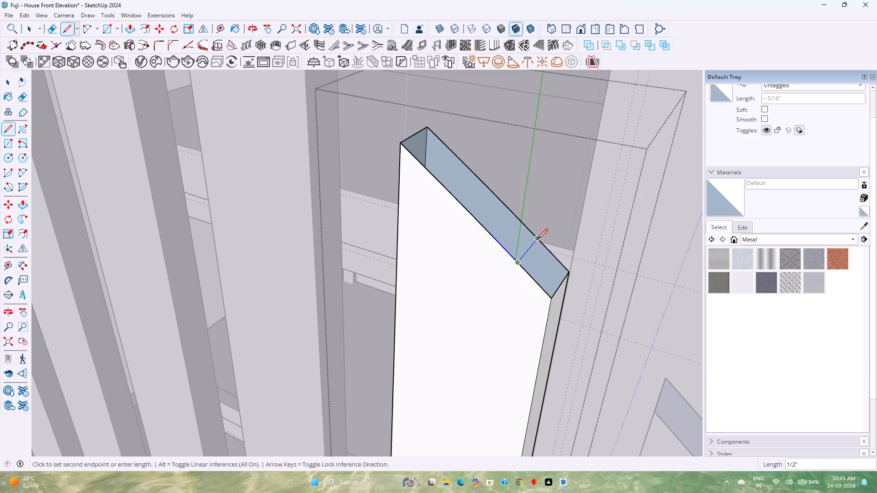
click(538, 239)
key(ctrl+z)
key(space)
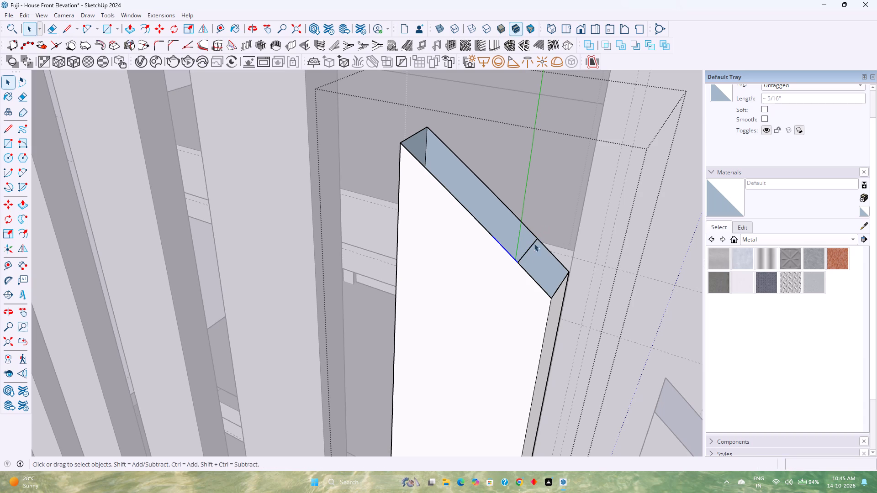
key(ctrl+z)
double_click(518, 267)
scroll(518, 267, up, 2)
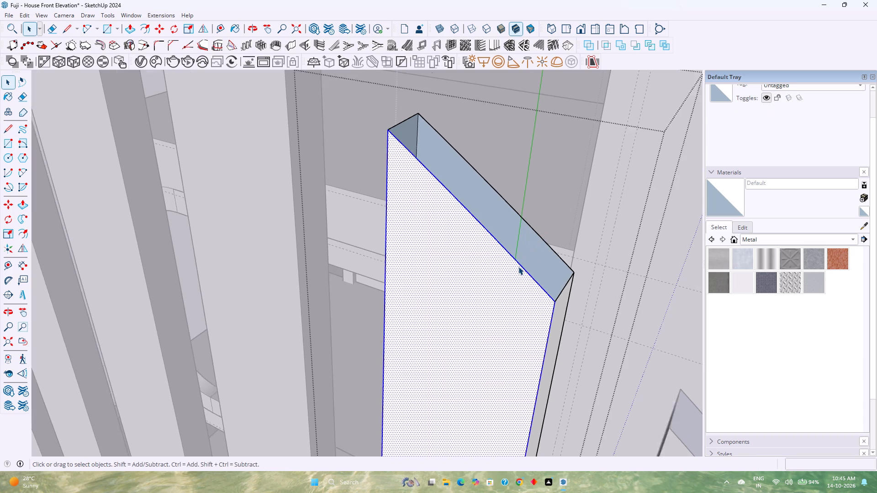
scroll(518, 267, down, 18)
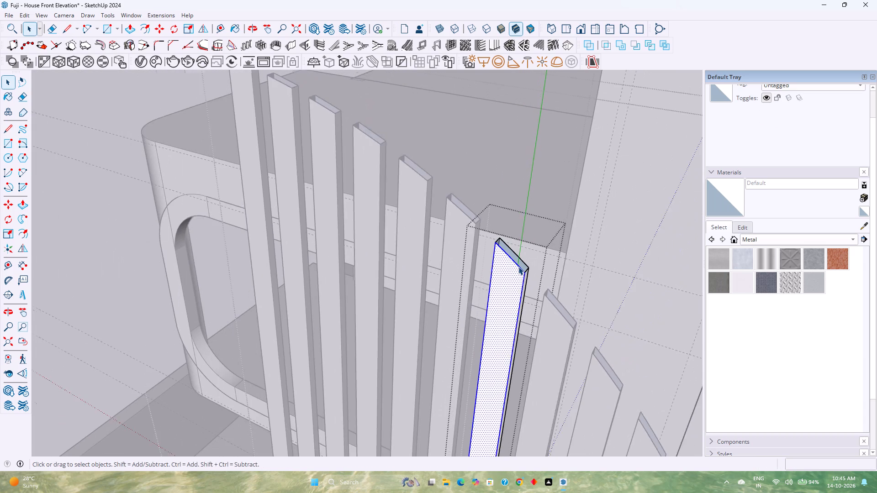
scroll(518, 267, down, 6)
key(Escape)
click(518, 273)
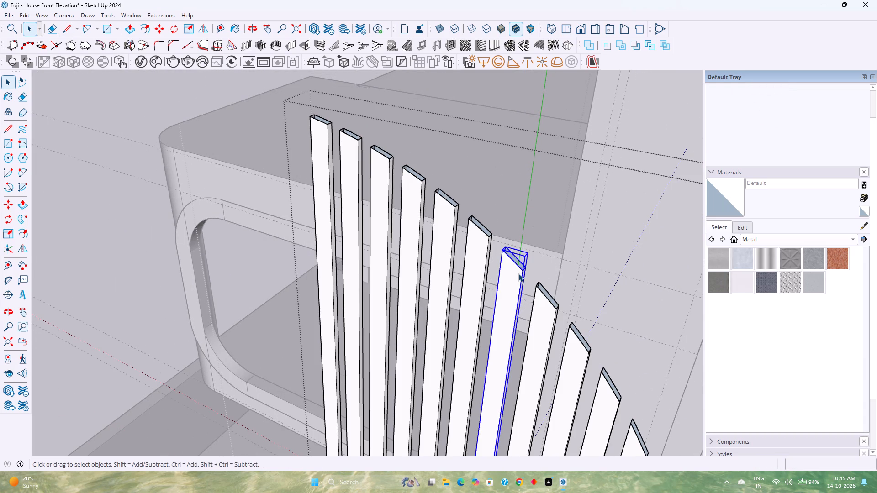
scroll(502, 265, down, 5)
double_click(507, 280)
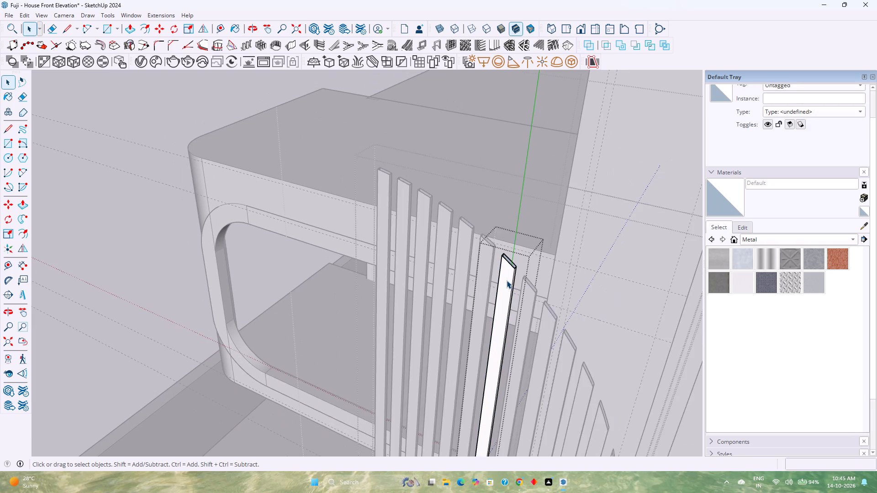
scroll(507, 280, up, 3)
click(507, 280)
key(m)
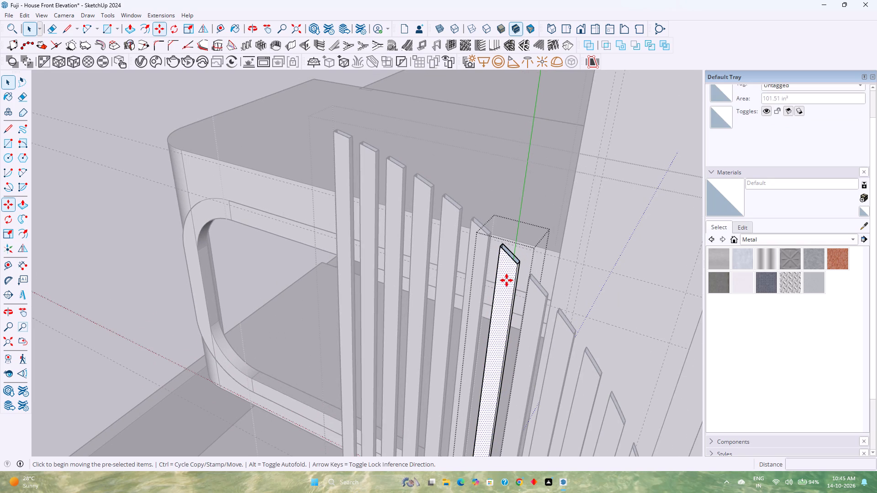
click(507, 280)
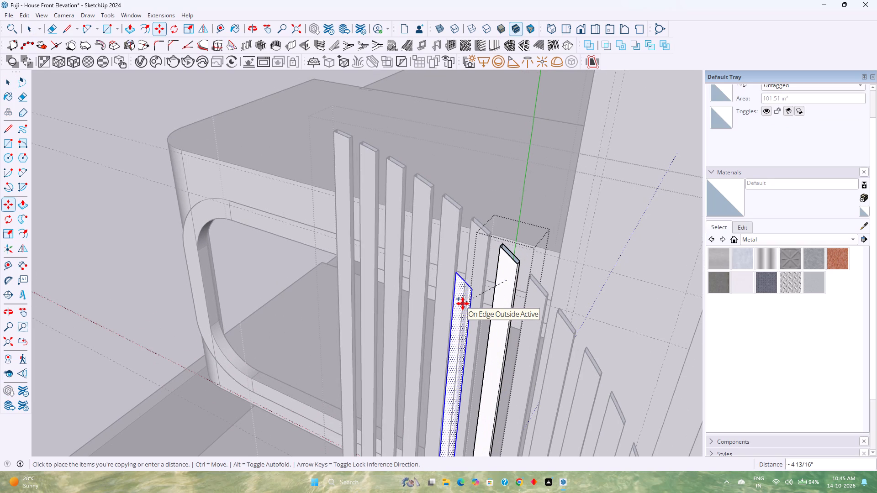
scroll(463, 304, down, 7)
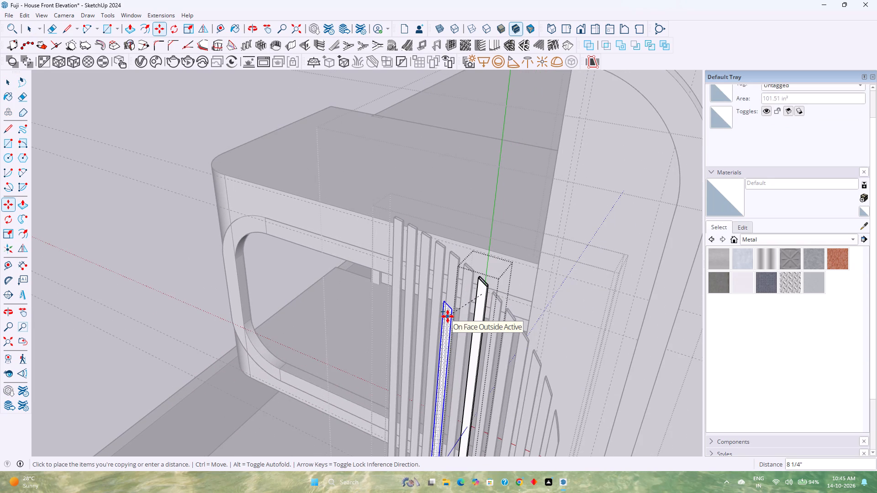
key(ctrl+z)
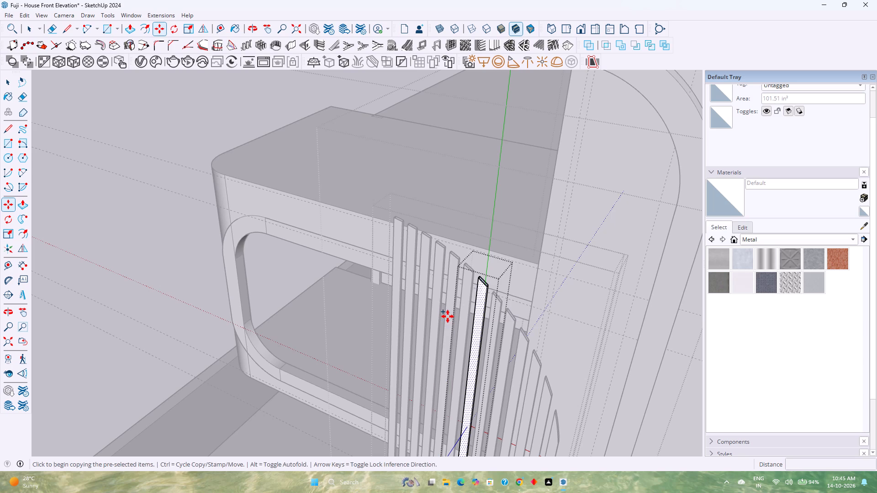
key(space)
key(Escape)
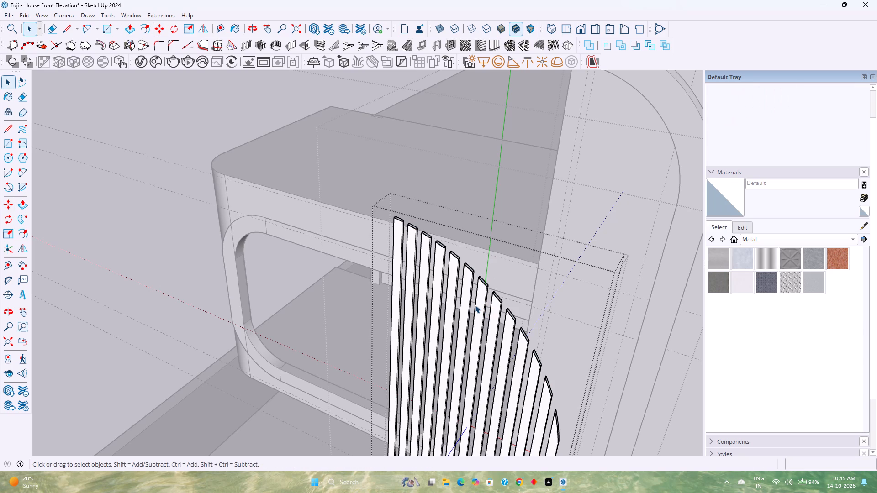
Select all thirteen vertical louvre groups in the arched inset and explode them into loose faces and edges.
click(475, 305)
ctrl+click(468, 294)
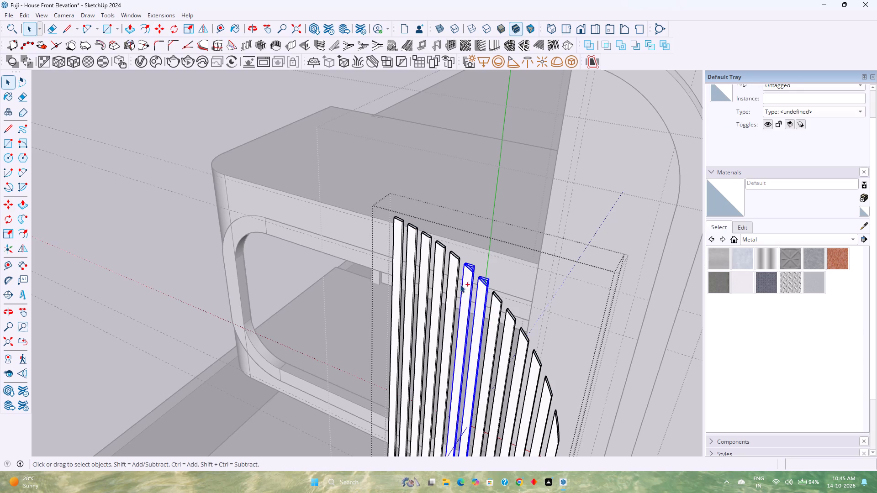
ctrl+click(457, 280)
ctrl+click(440, 262)
ctrl+click(424, 252)
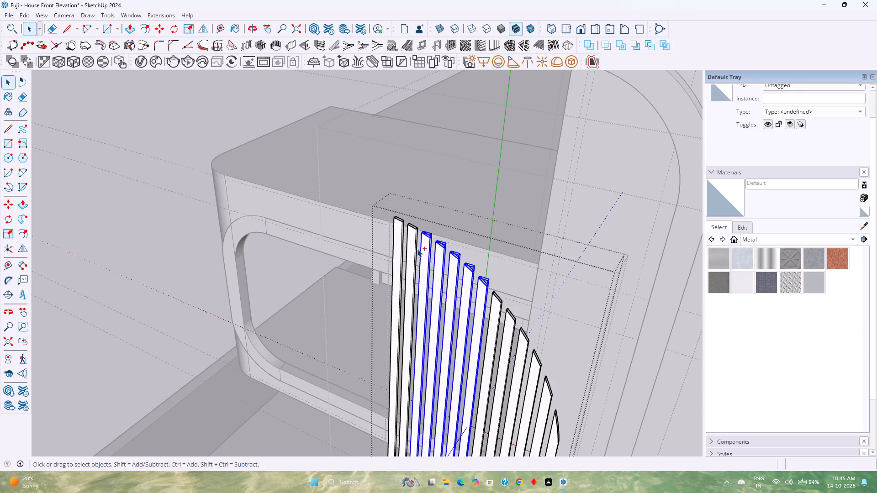
ctrl+click(412, 248)
ctrl+click(394, 247)
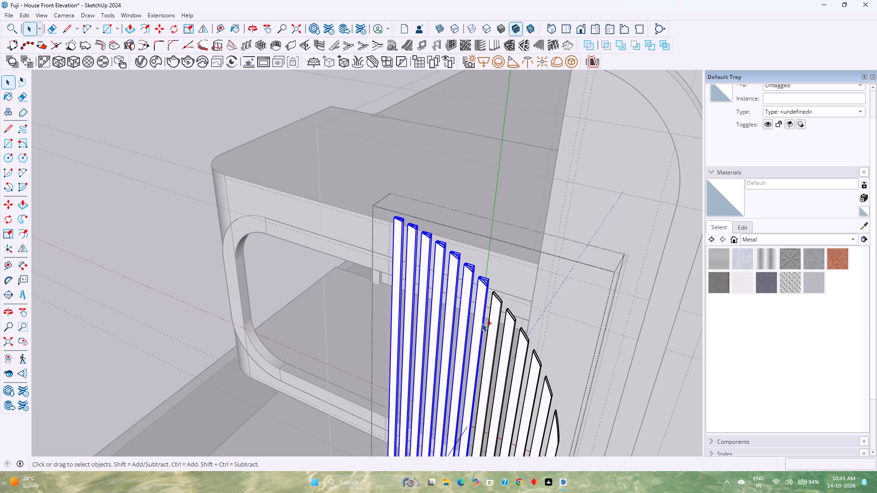
ctrl+click(498, 311)
ctrl+click(506, 323)
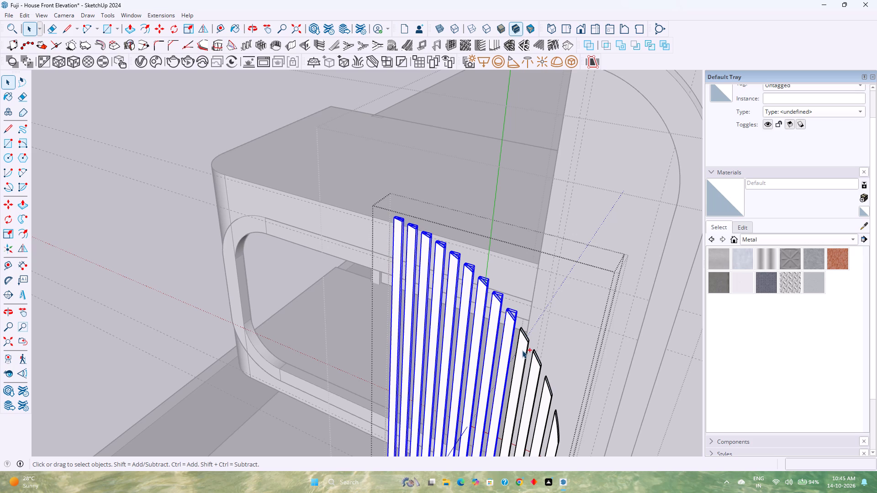
ctrl+click(522, 350)
ctrl+click(532, 378)
ctrl+click(545, 396)
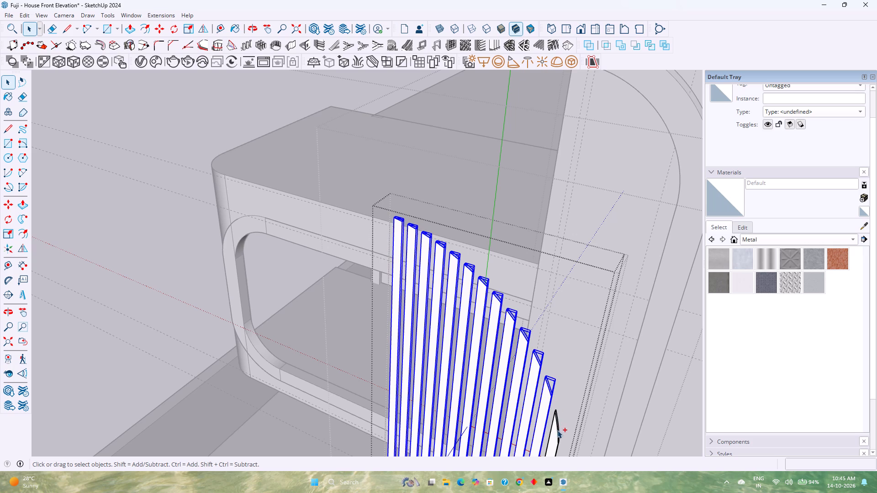
ctrl+click(557, 430)
right_click(550, 390)
click(598, 234)
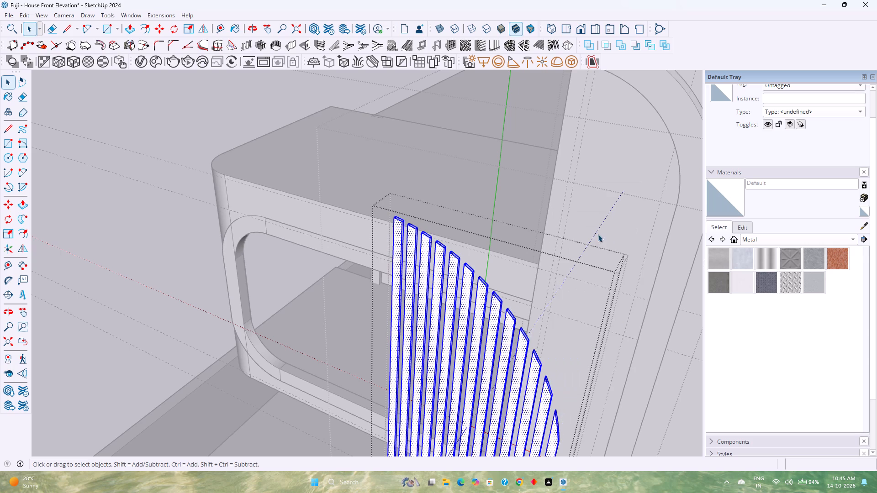
Select the front faces of the louvres together with their bounding edges, covering the six shortest louvres.
scroll(503, 326, up, 3)
double_click(531, 316)
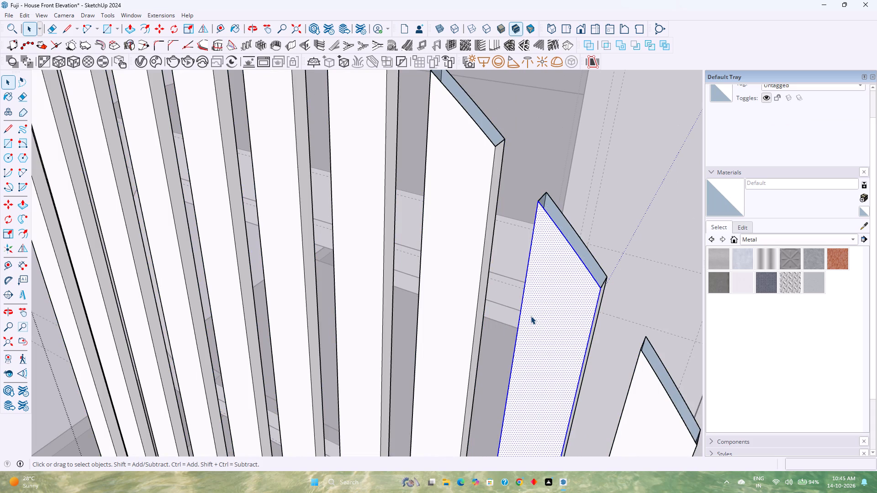
scroll(531, 316, down, 4)
ctrl+click(620, 429)
scroll(608, 407, down, 4)
shift+middle_drag(608, 407, 571, 313)
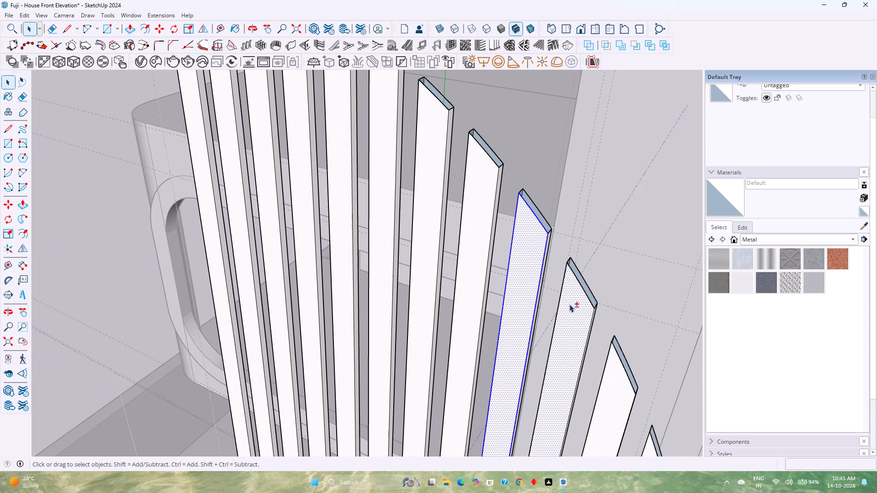
ctrl+double_click(570, 306)
ctrl+double_click(624, 401)
shift+middle_drag(624, 401, 586, 325)
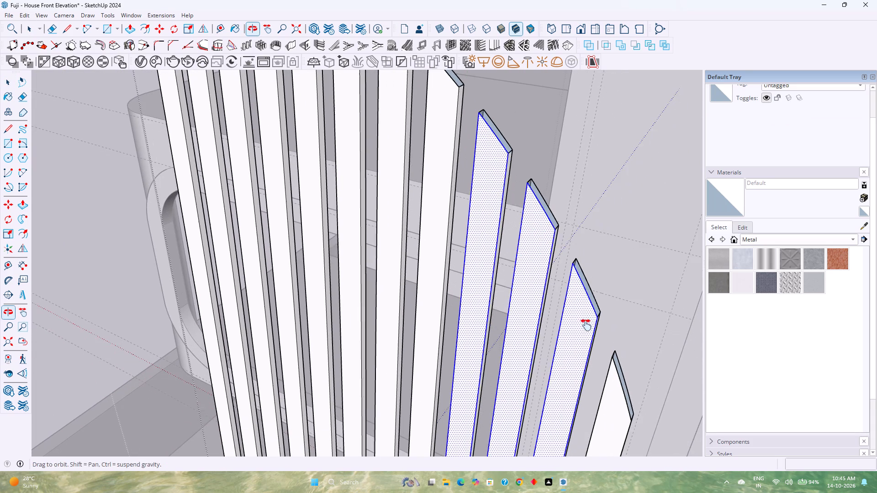
shift+middle_drag(586, 325, 586, 321)
ctrl+double_click(613, 426)
scroll(608, 414, down, 4)
shift+middle_drag(608, 414, 552, 325)
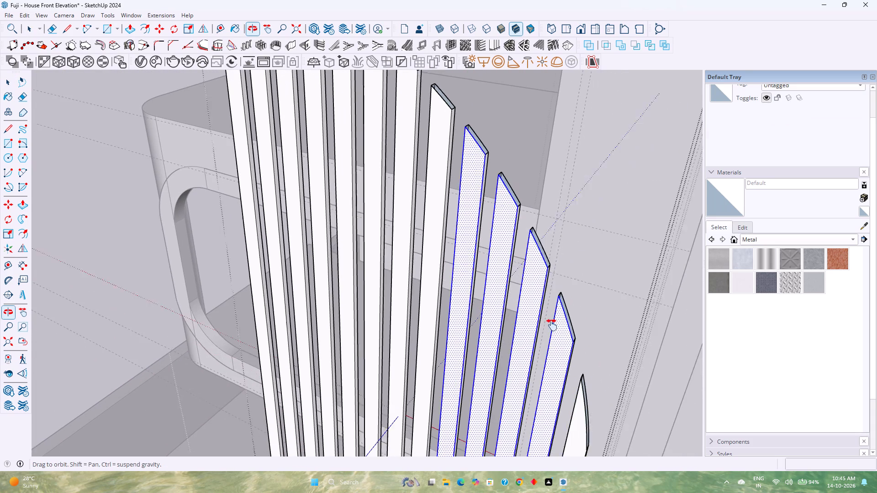
shift+middle_drag(552, 325, 545, 307)
ctrl+double_click(565, 417)
shift+middle_drag(482, 383, 495, 397)
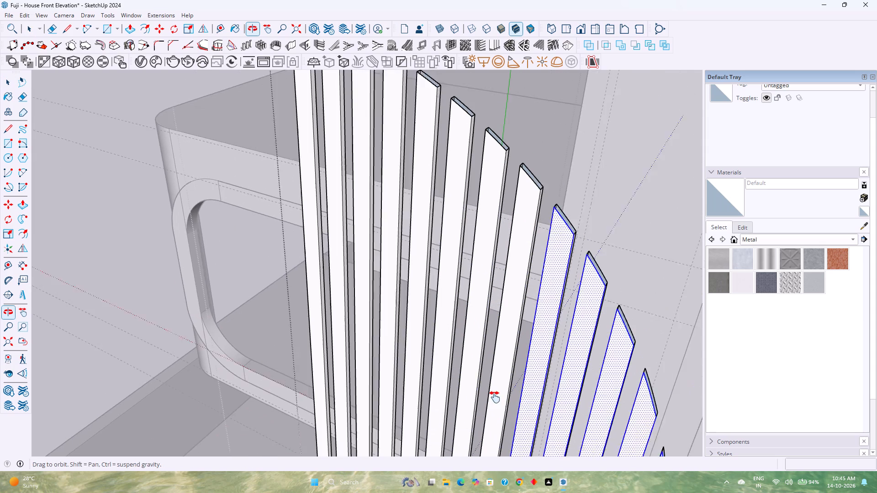
shift+middle_drag(495, 397, 494, 396)
ctrl+double_click(507, 214)
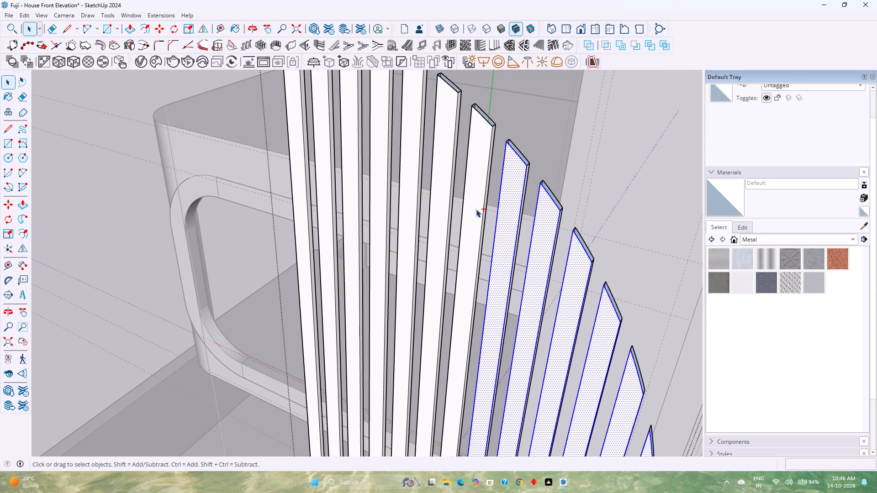
Add the remaining seven louvre front faces to the selection and copy all thirteen 5' along the red axis, clear of the originals.
ctrl+double_click(470, 212)
ctrl+double_click(437, 226)
ctrl+double_click(403, 237)
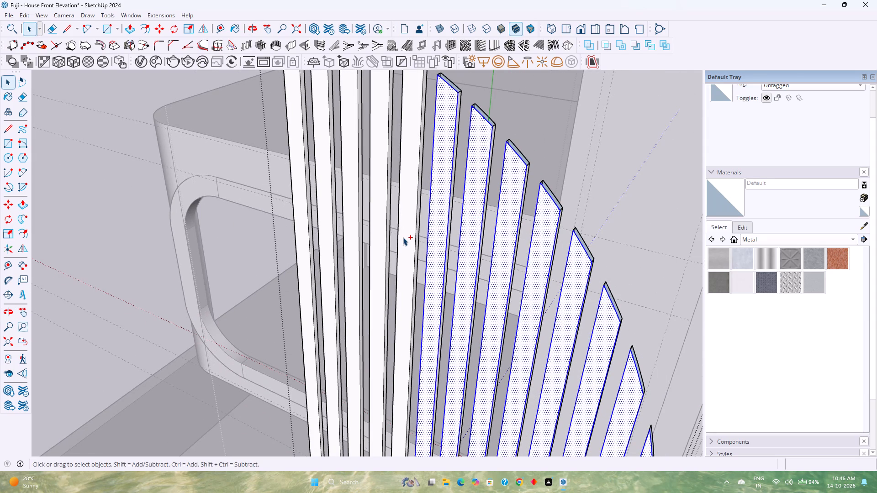
ctrl+double_click(376, 246)
ctrl+double_click(353, 247)
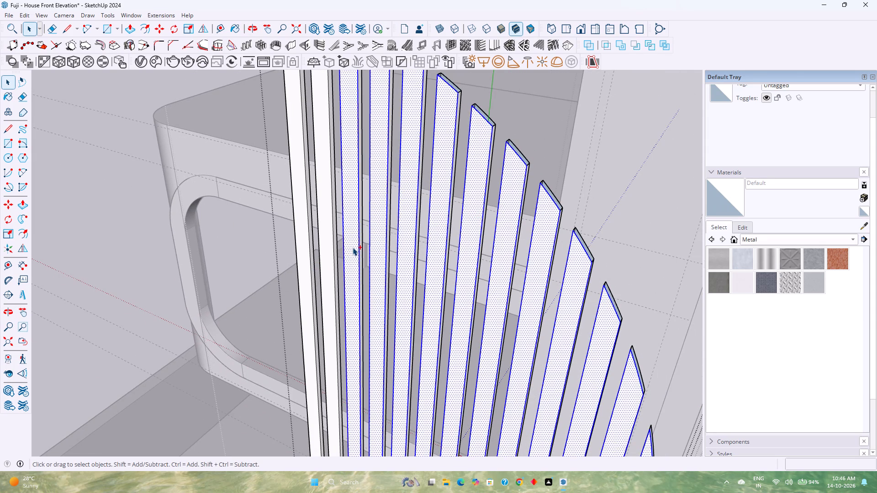
ctrl+double_click(327, 276)
ctrl+double_click(304, 259)
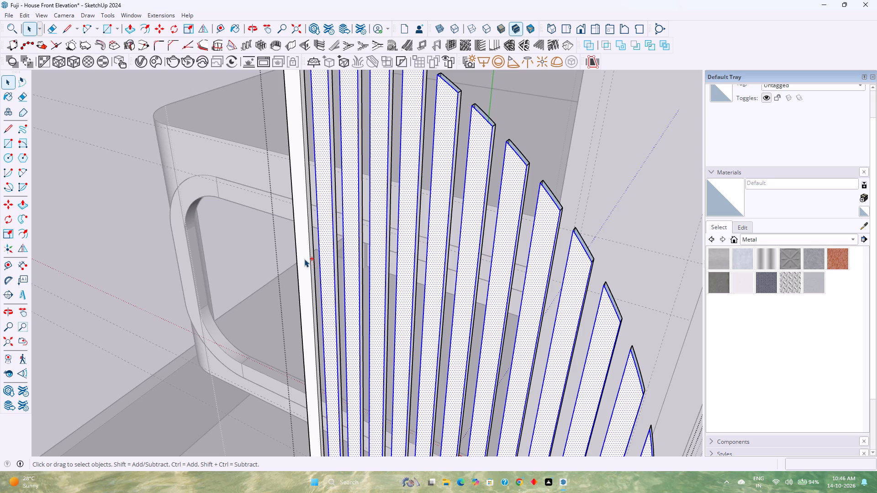
scroll(304, 259, down, 8)
scroll(364, 221, down, 3)
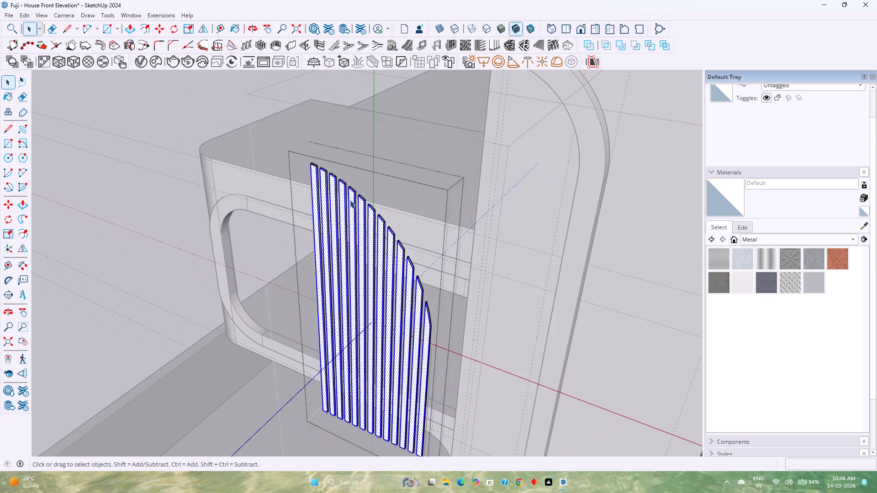
scroll(316, 163, up, 6)
key(m)
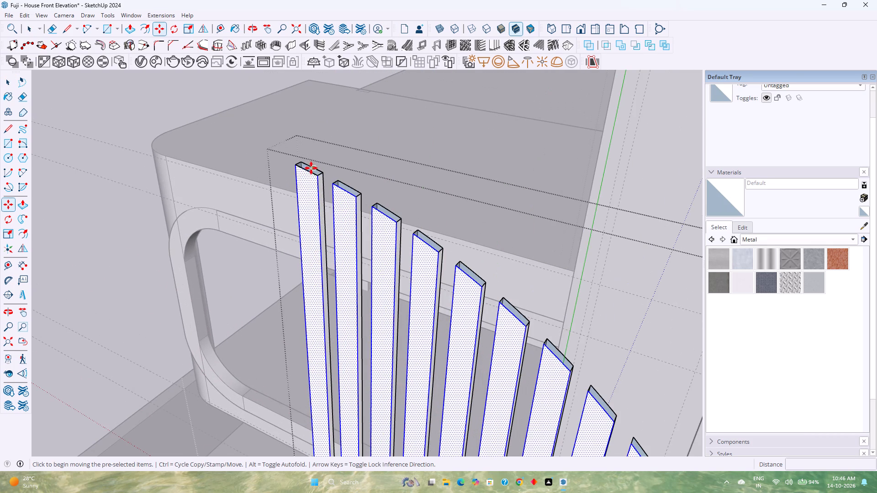
click(294, 165)
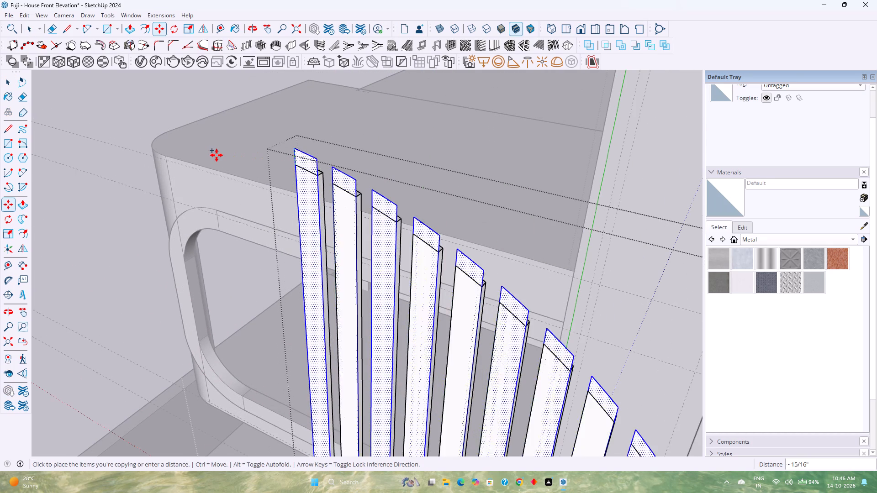
scroll(217, 155, down, 10)
shift+middle_drag(223, 176, 343, 225)
key(Left)
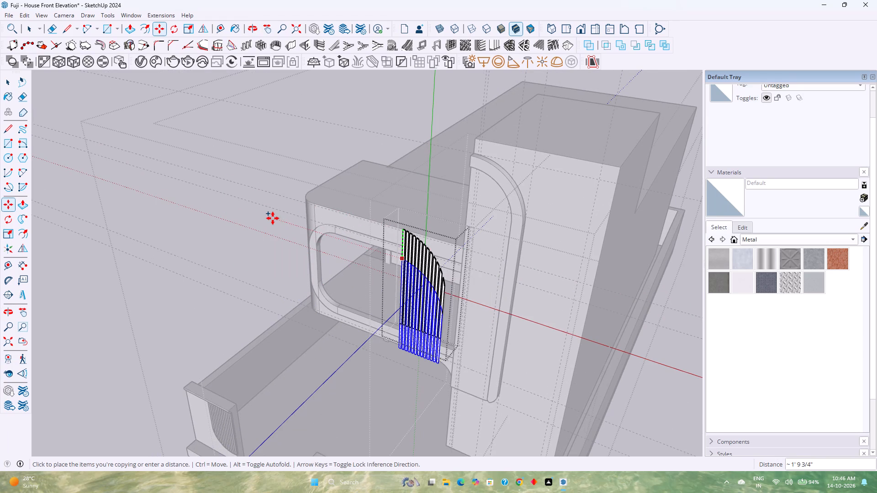
key(Right)
text(5')
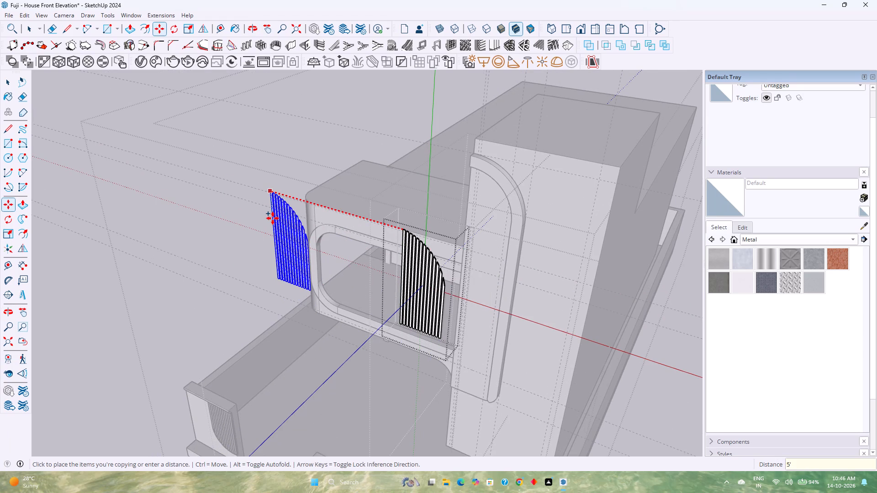
key(Return)
key(space)
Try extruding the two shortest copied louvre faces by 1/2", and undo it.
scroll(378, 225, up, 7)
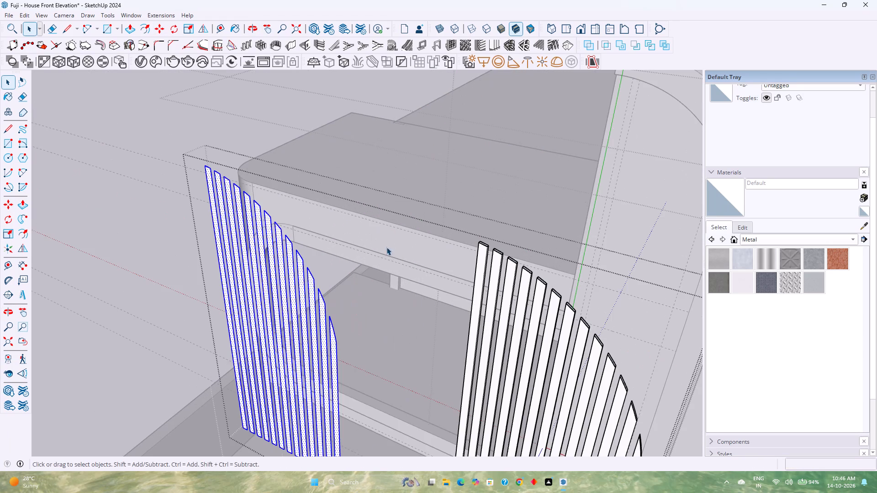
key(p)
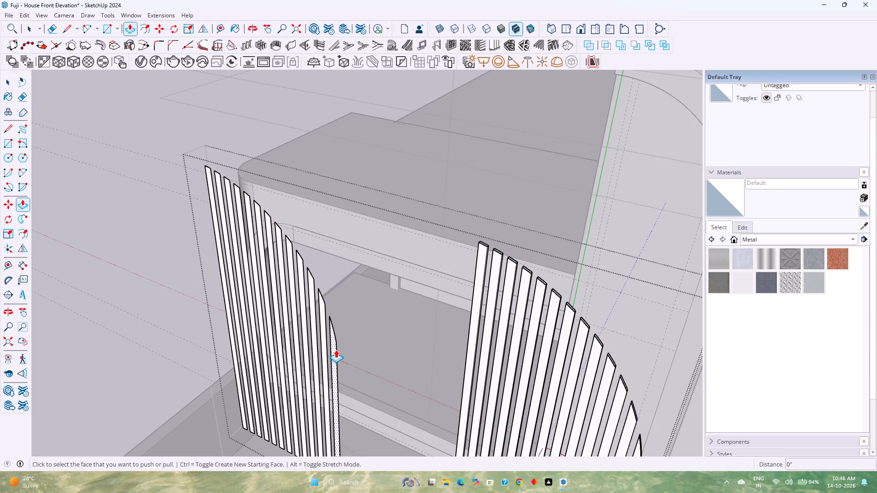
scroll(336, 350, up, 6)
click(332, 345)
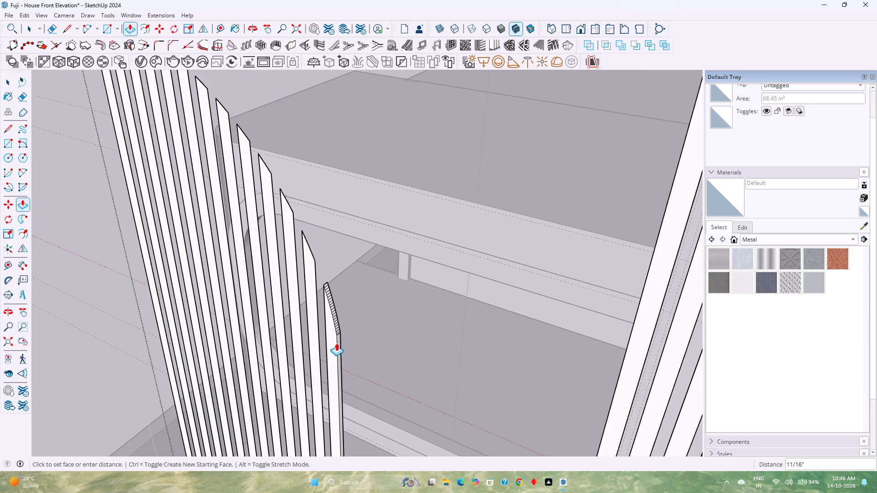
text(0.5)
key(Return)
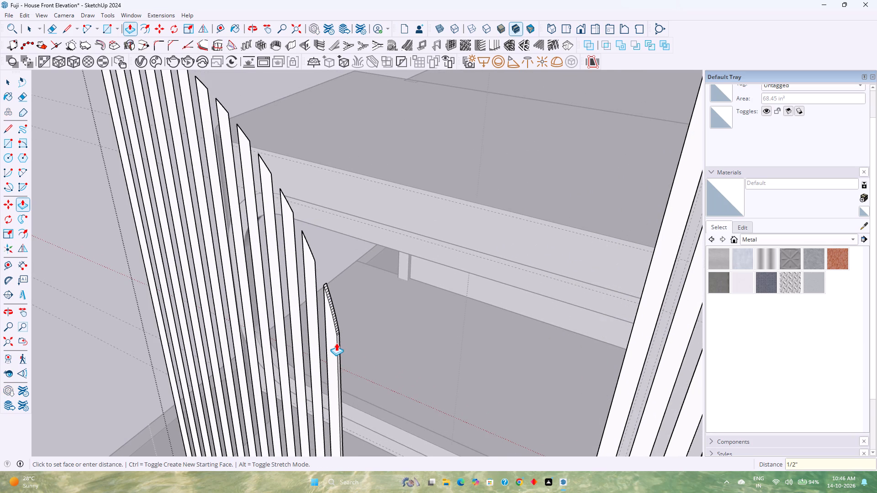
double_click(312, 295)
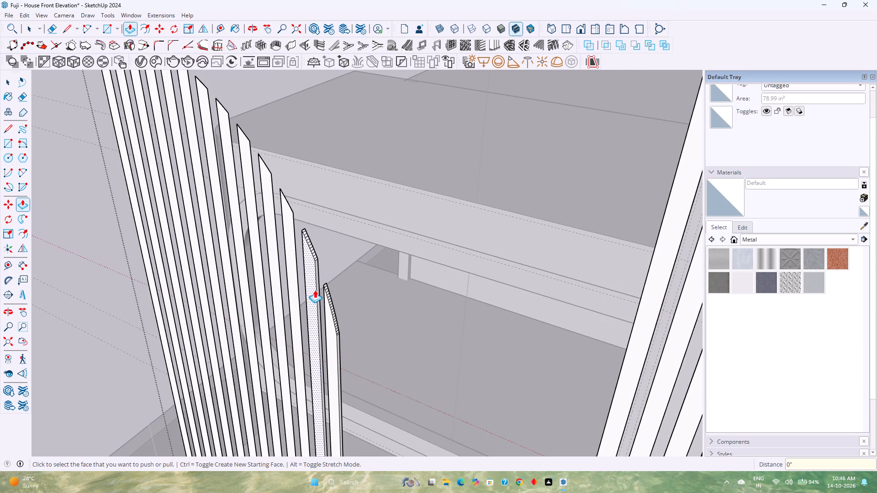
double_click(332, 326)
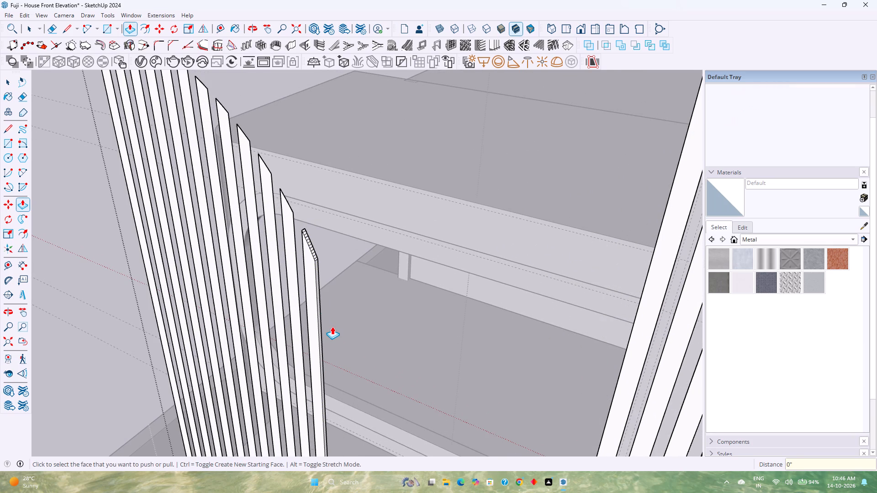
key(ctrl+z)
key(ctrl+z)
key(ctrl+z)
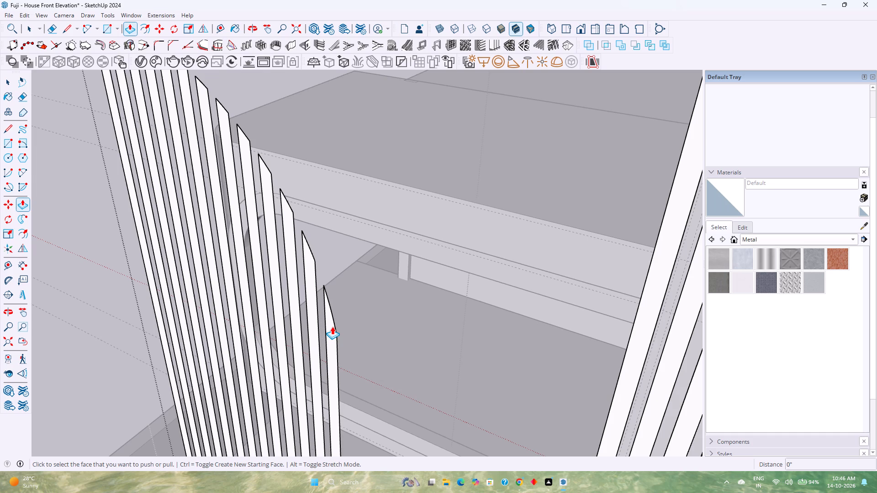
Extrude each of the thirteen copied louvre faces 1", from the shortest to the tallest.
click(332, 331)
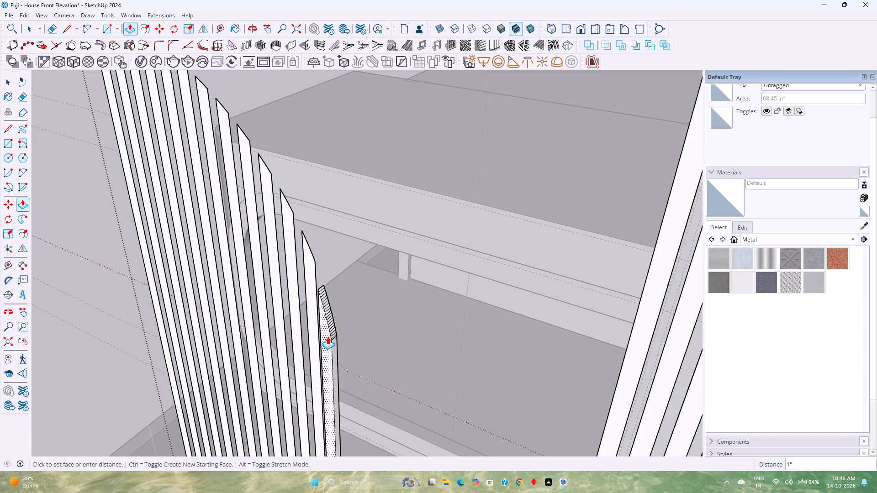
key(1)
key(Return)
double_click(310, 294)
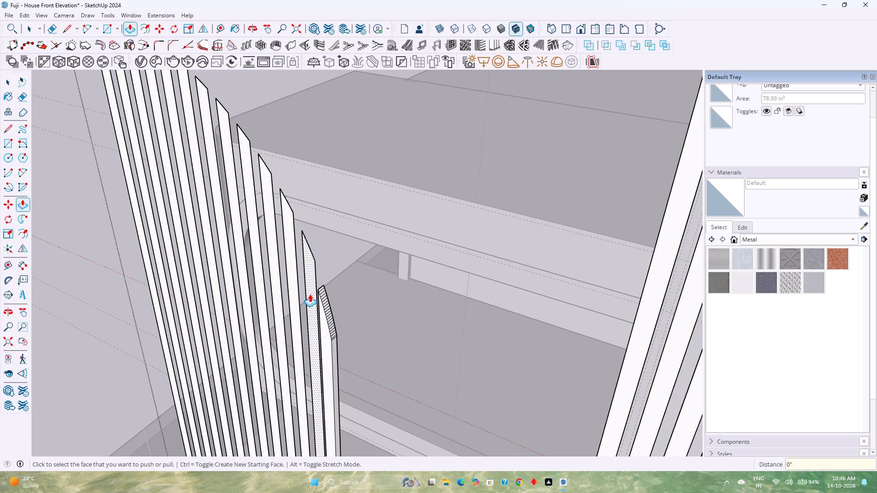
double_click(286, 224)
double_click(270, 187)
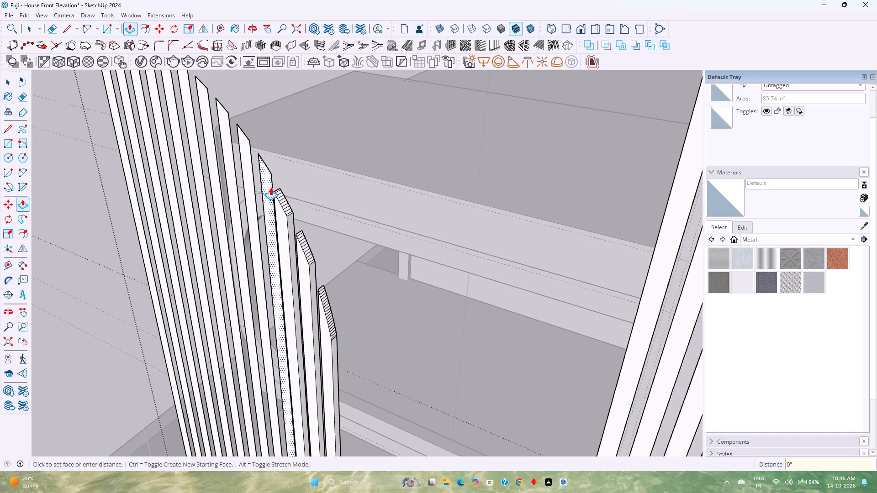
shift+middle_drag(270, 187, 345, 276)
double_click(320, 247)
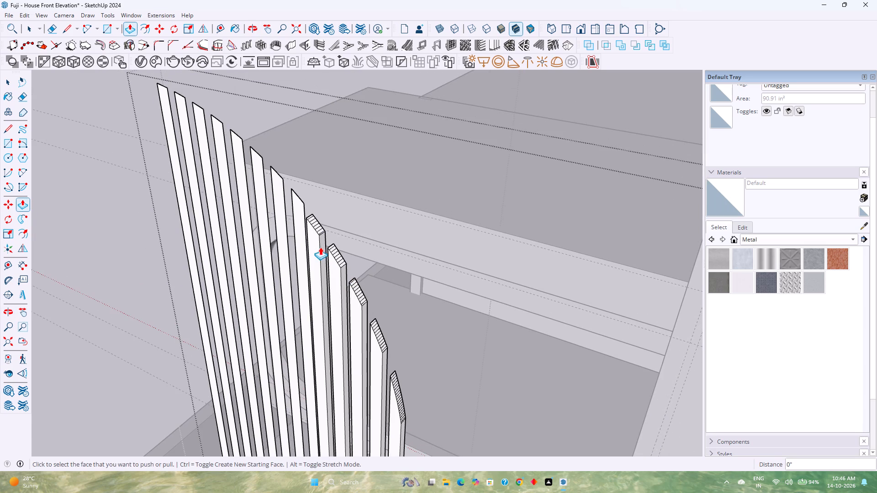
double_click(296, 210)
double_click(277, 214)
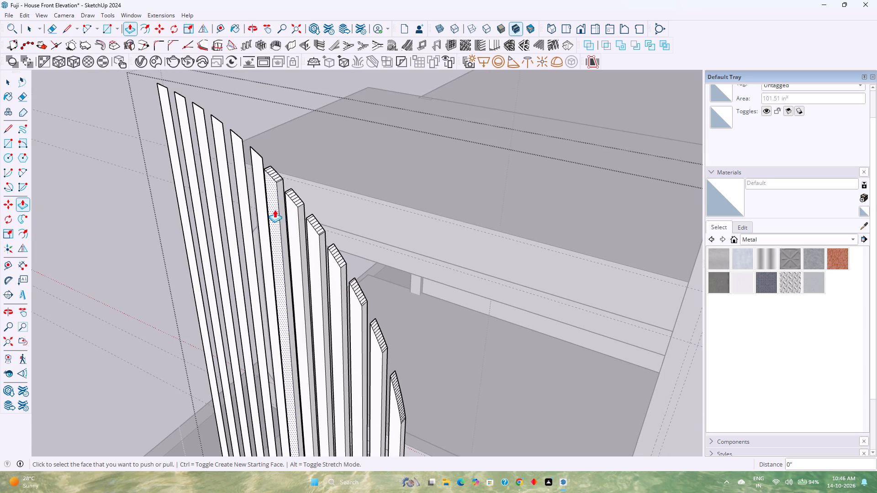
double_click(259, 192)
shift+middle_drag(259, 192, 342, 307)
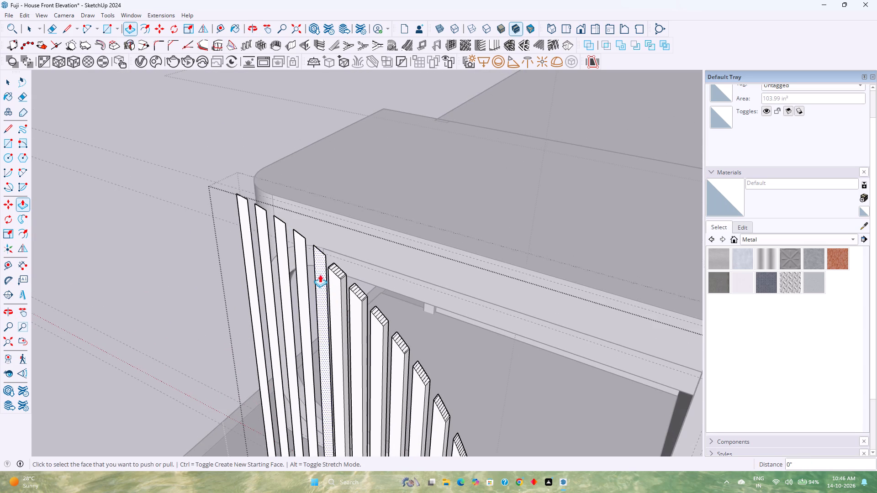
double_click(320, 274)
shift+double_click(301, 264)
double_click(283, 267)
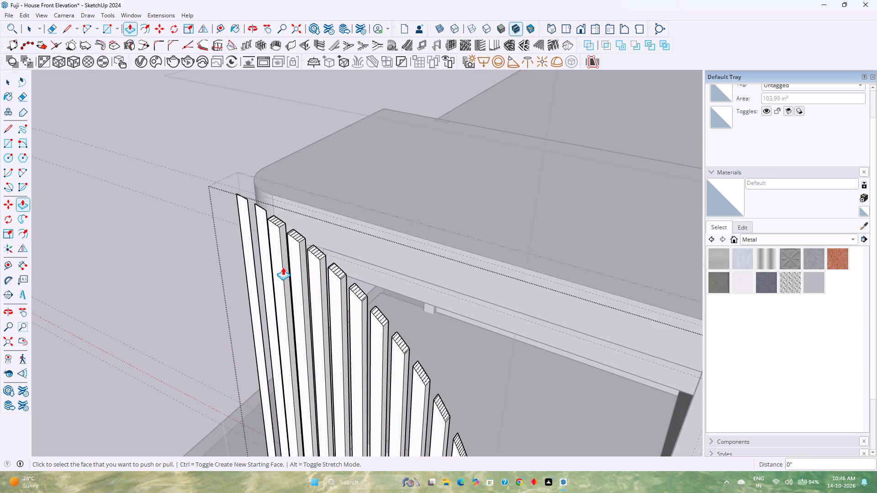
shift+double_click(264, 263)
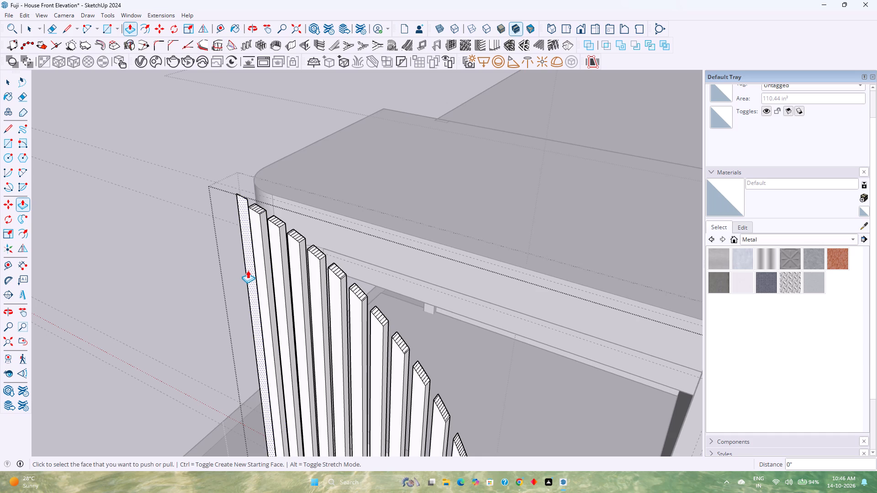
shift+double_click(248, 270)
key(space)
scroll(251, 270, down, 5)
key(Escape)
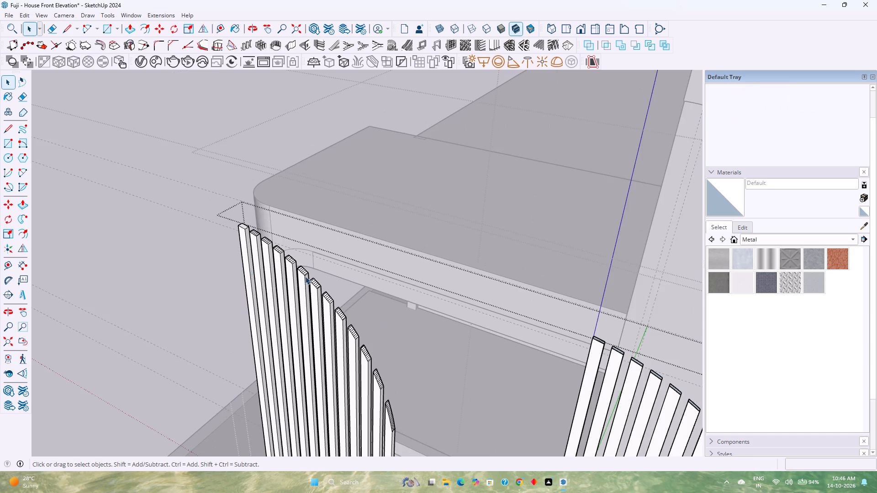
Delete the original hollow louvres from the arched inset, including their leftover bottom edges.
scroll(348, 285, down, 9)
drag(437, 362, 397, 292)
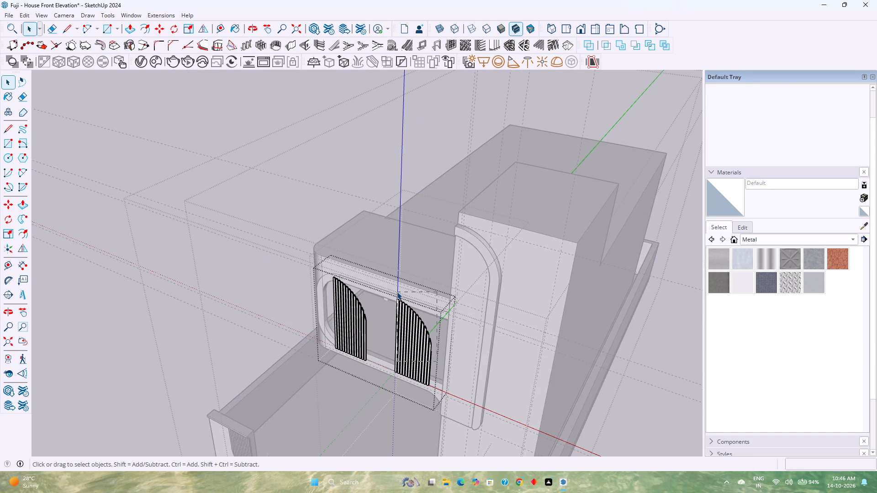
drag(397, 292, 396, 291)
double_click(402, 315)
click(409, 329)
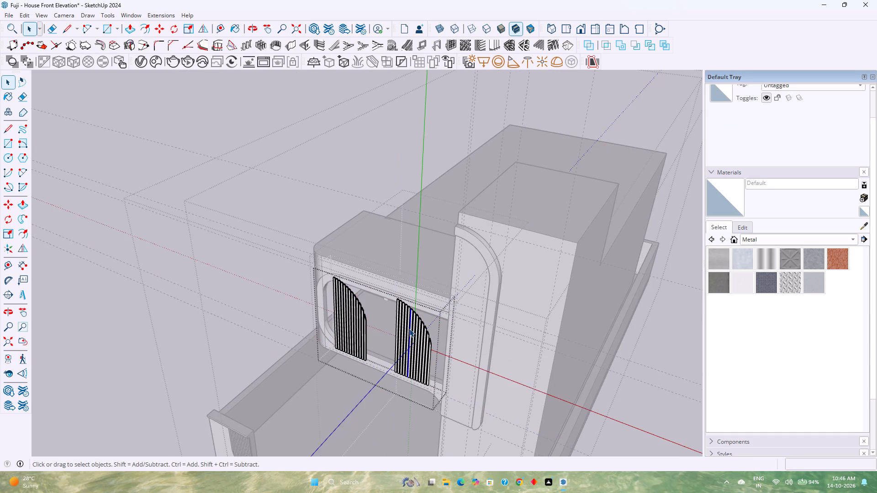
scroll(409, 329, up, 6)
drag(467, 372, 383, 259)
key(Delete)
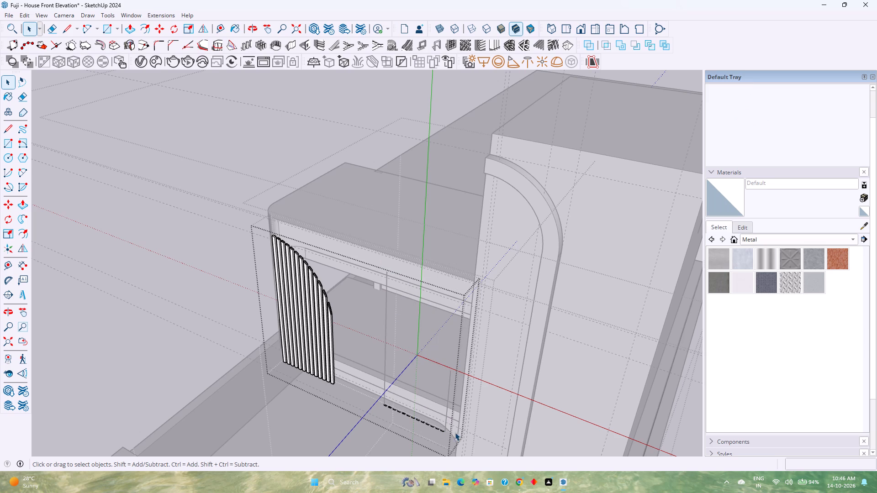
drag(451, 438, 377, 387)
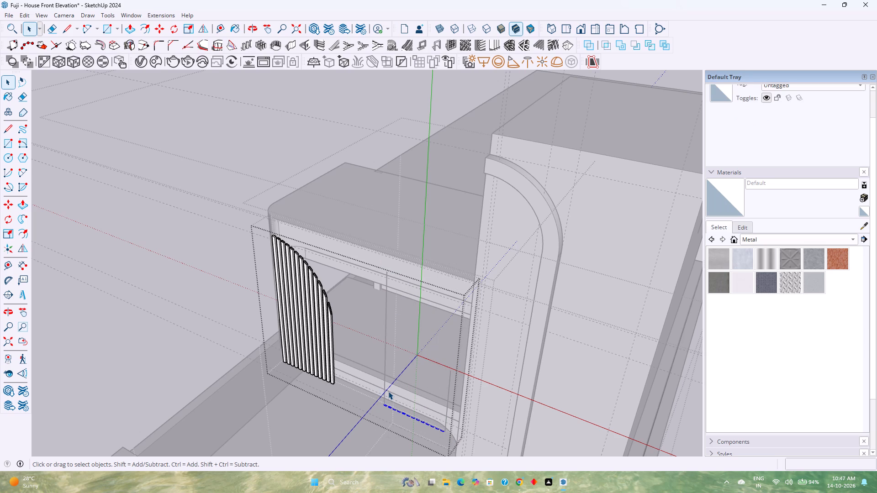
key(Delete)
Make each of the four shortest solid louvres its own group.
middle_drag(334, 375, 414, 385)
scroll(365, 341, up, 5)
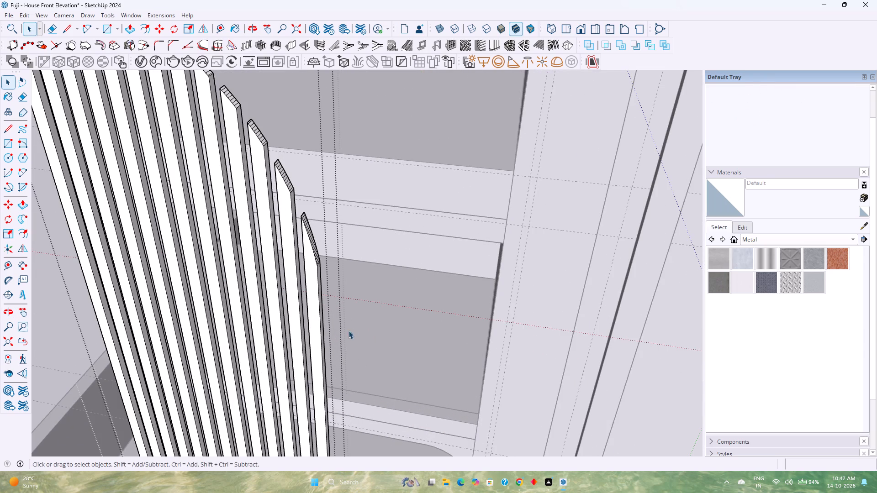
double_click(312, 297)
double_click(312, 297)
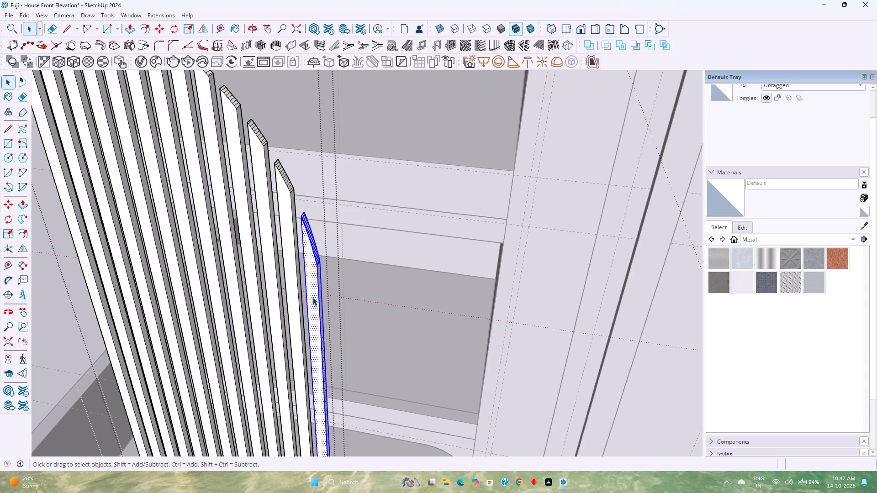
right_click(312, 297)
click(354, 120)
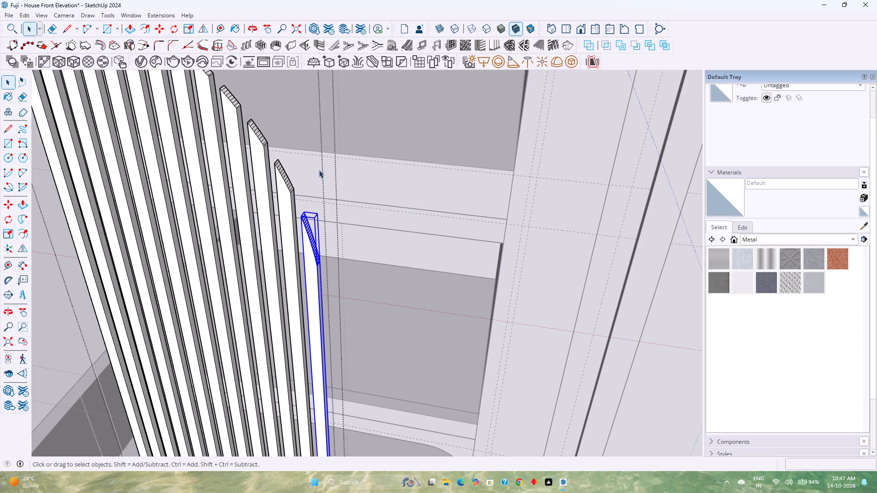
triple_click(286, 212)
right_click(286, 212)
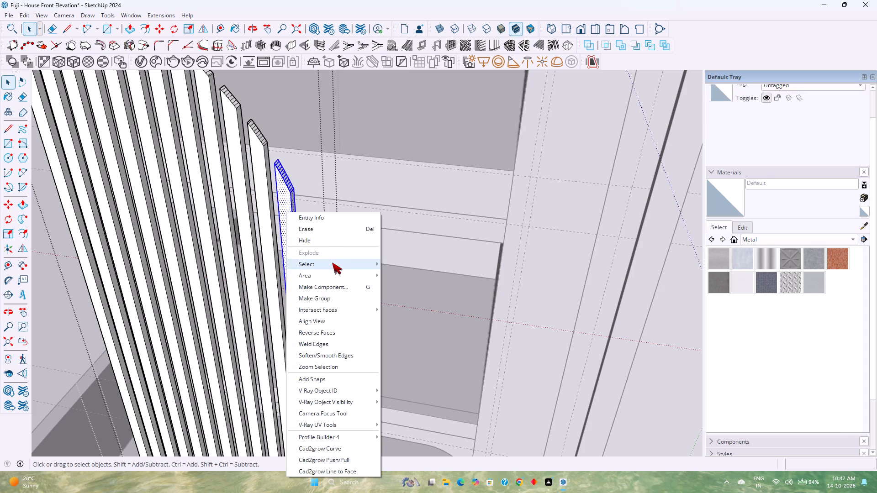
click(322, 301)
double_click(259, 204)
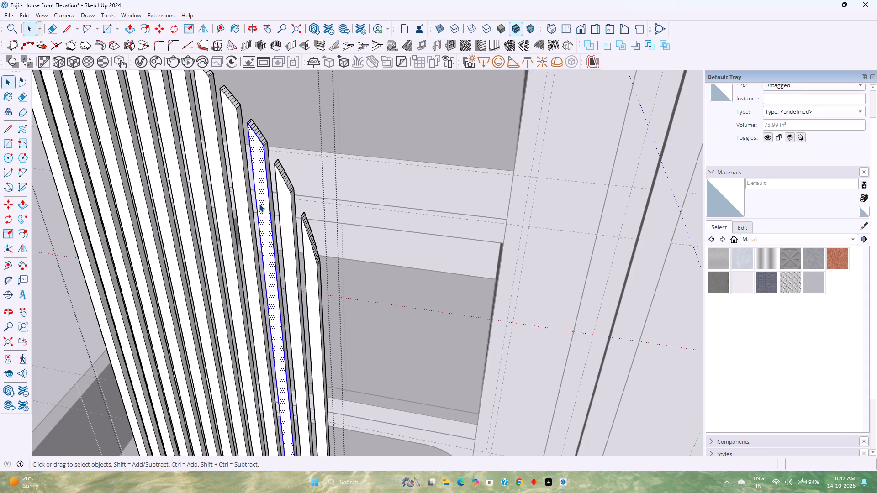
triple_click(259, 204)
click(259, 204)
right_click(259, 204)
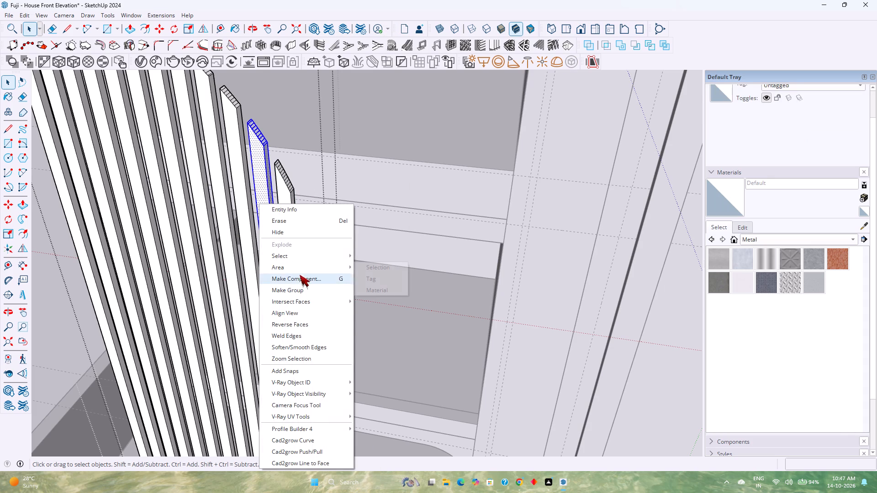
click(303, 293)
triple_click(248, 221)
click(248, 221)
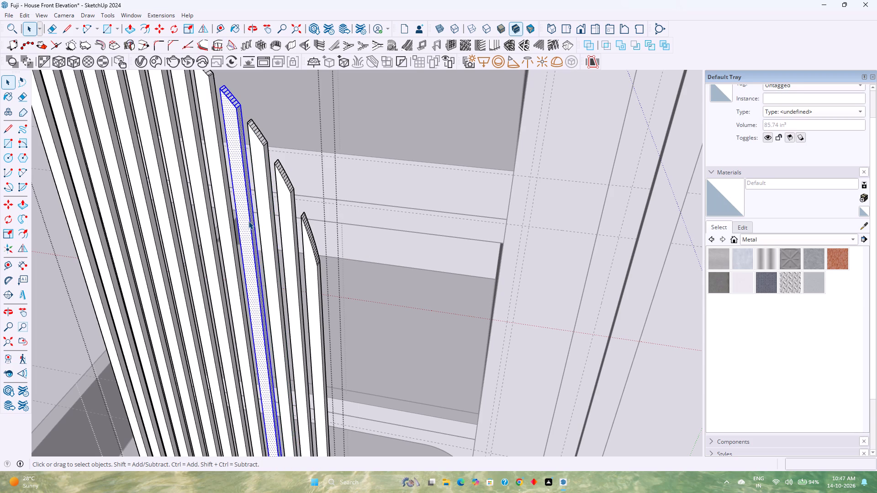
right_click(248, 221)
click(285, 303)
Make each of the three tallest louvres at the straight side of the set its own group.
ctrl+middle_drag(285, 303, 322, 342)
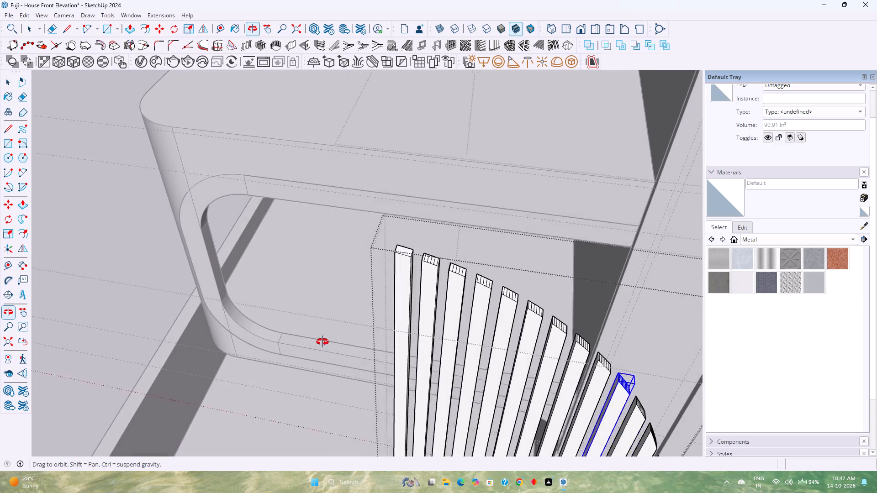
ctrl+middle_drag(322, 342, 319, 336)
double_click(366, 257)
double_click(366, 257)
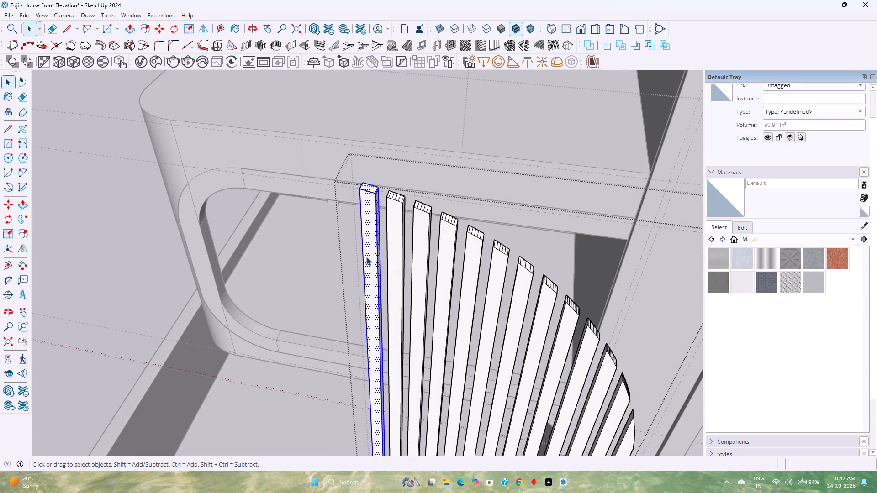
right_click(366, 257)
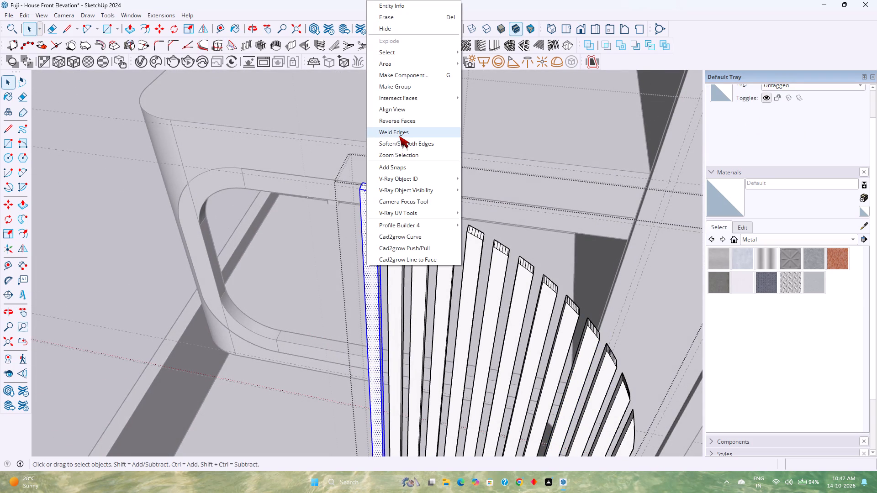
click(400, 88)
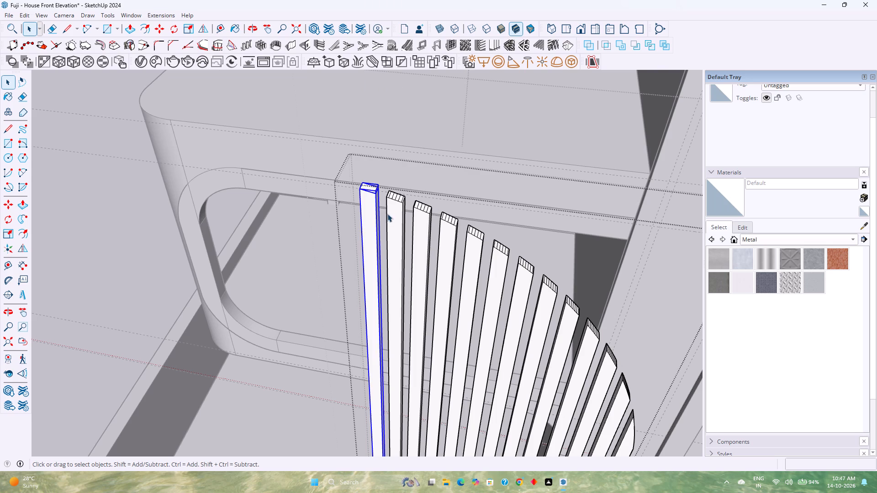
triple_click(401, 216)
right_click(401, 216)
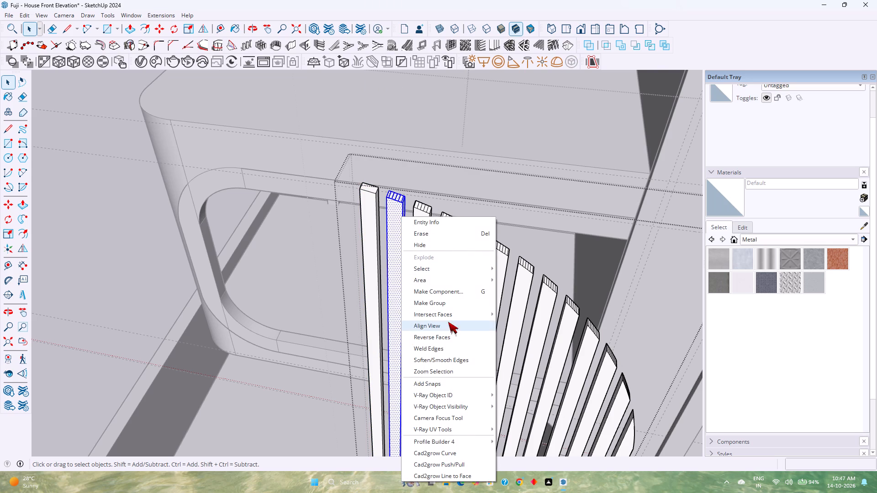
click(448, 303)
triple_click(425, 263)
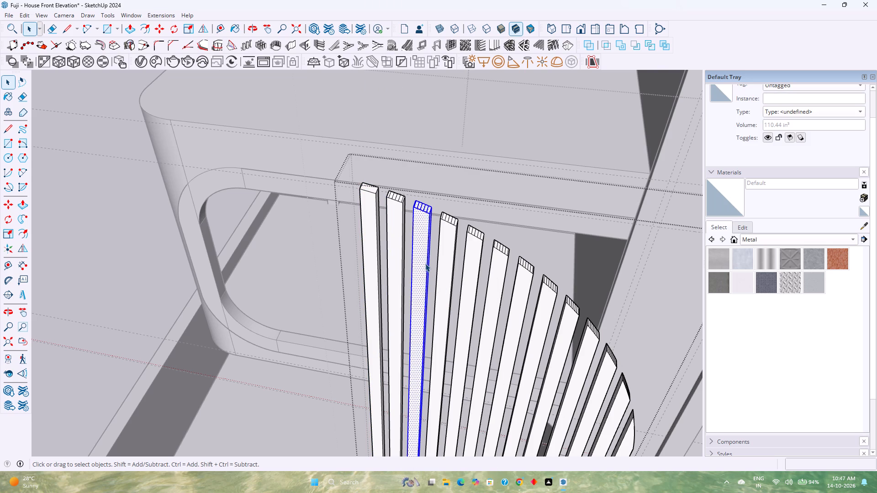
double_click(425, 263)
right_click(425, 263)
click(464, 84)
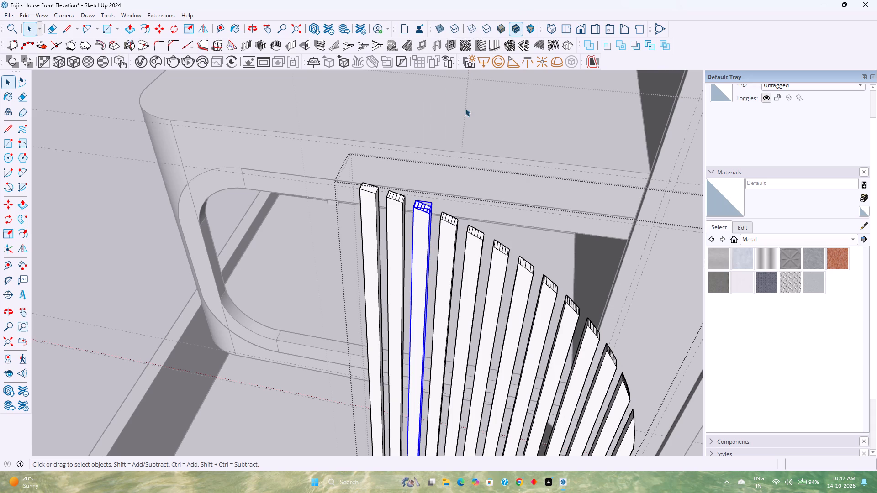
Group the fourth to seventh tallest louvres individually, working toward the shorter ones.
triple_click(453, 239)
right_click(453, 239)
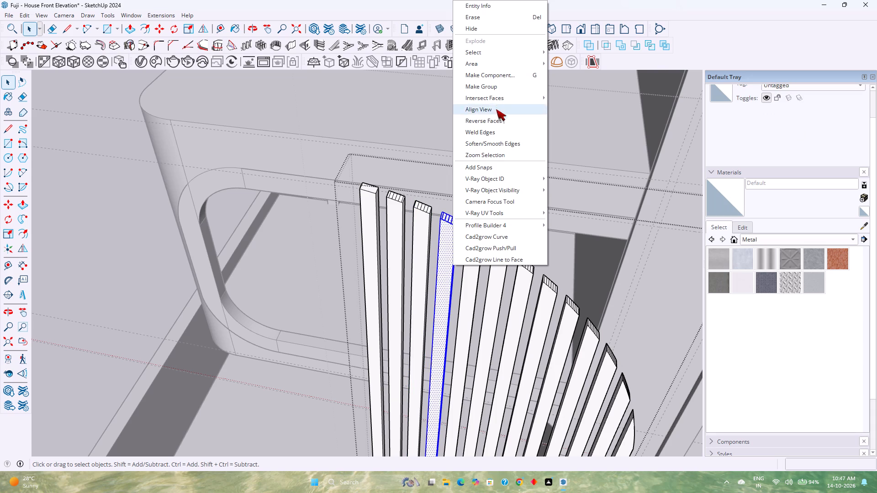
click(491, 82)
triple_click(475, 247)
click(475, 247)
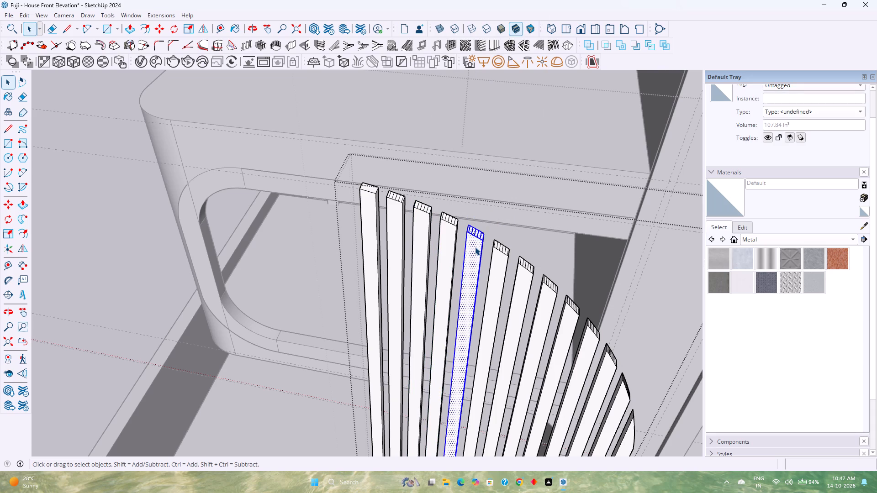
right_click(475, 247)
click(505, 86)
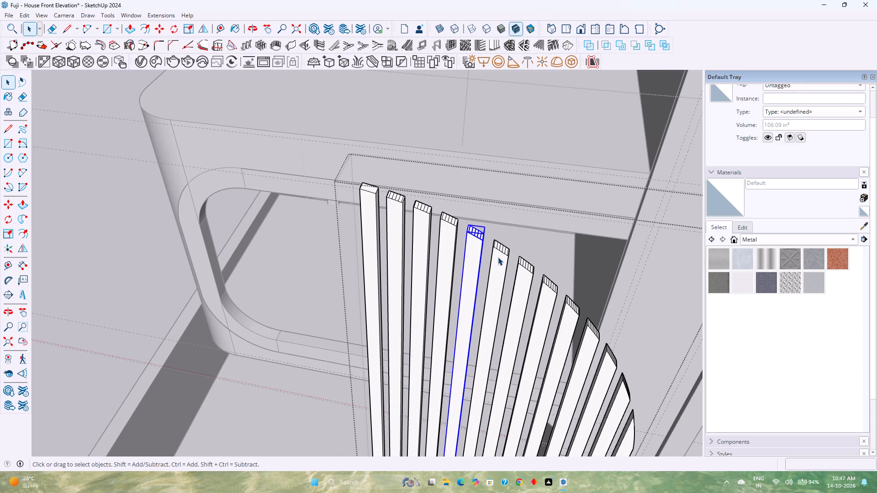
triple_click(498, 257)
right_click(498, 257)
click(528, 89)
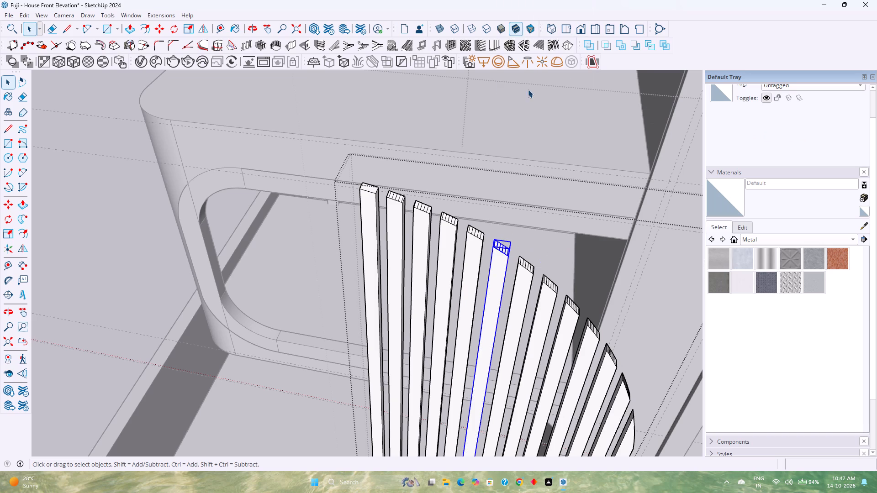
triple_click(526, 281)
right_click(526, 281)
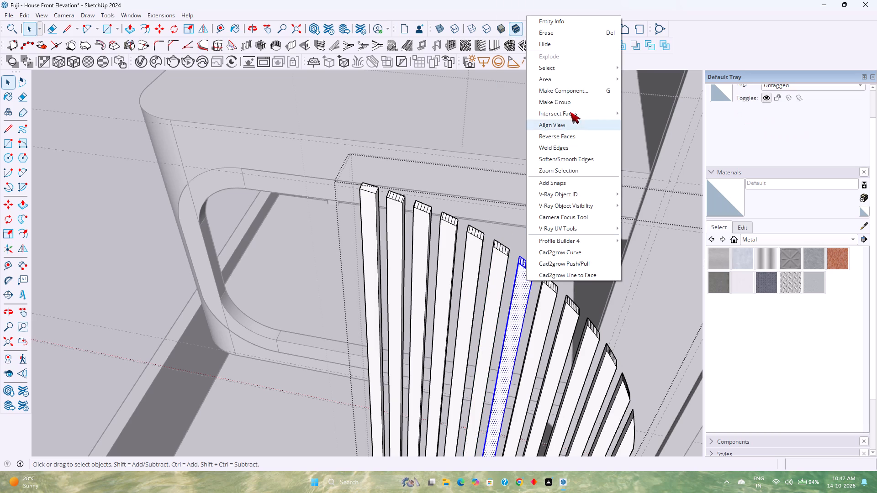
click(571, 105)
Make the last two ungrouped louvres, the eighth and ninth tallest, separate groups.
triple_click(546, 304)
right_click(546, 304)
click(546, 304)
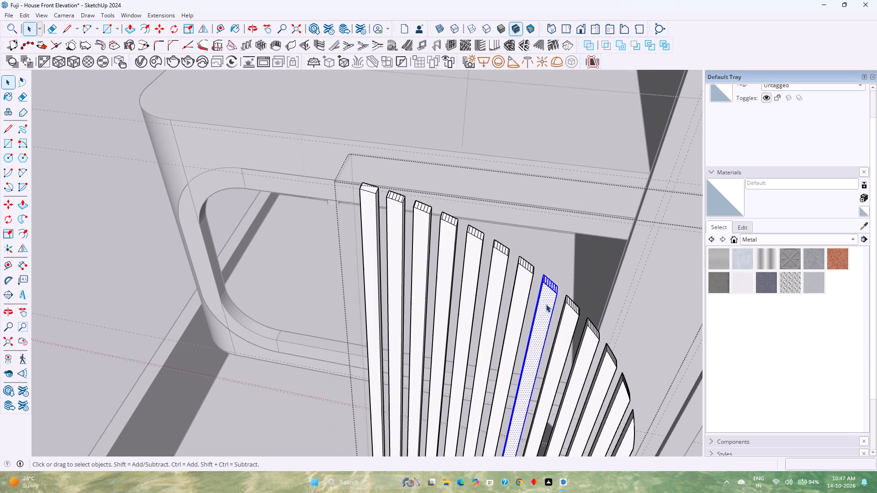
right_click(546, 304)
triple_click(542, 314)
click(542, 314)
right_click(542, 314)
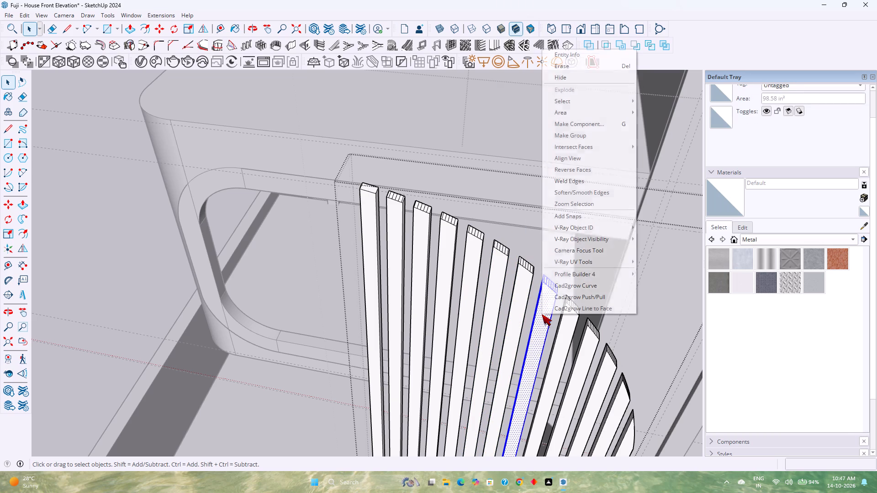
click(581, 135)
triple_click(571, 313)
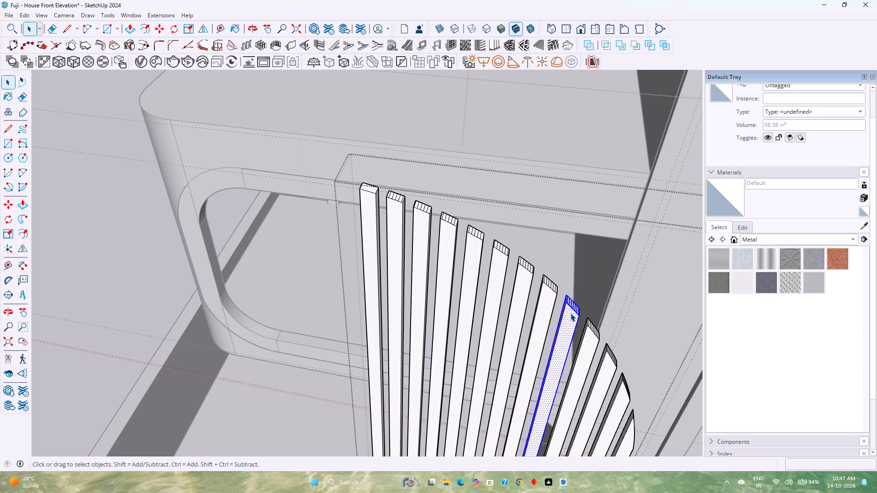
right_click(571, 313)
click(592, 138)
click(598, 349)
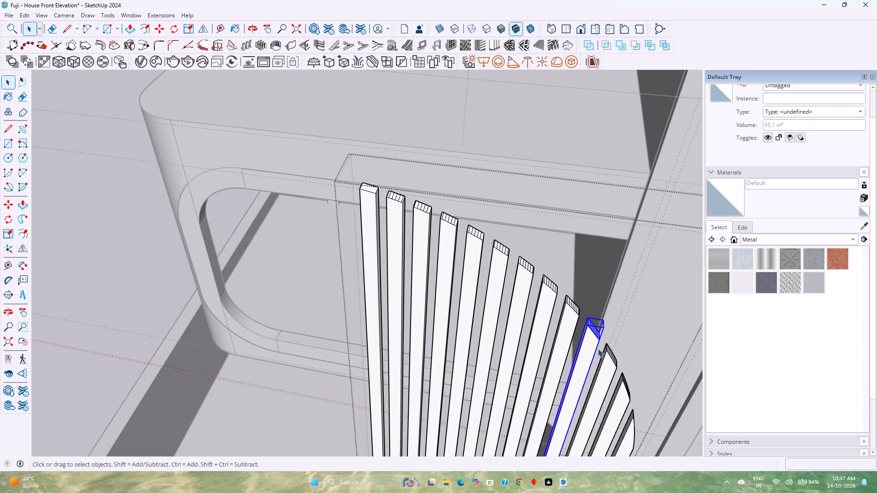
scroll(452, 327, down, 5)
key(Escape)
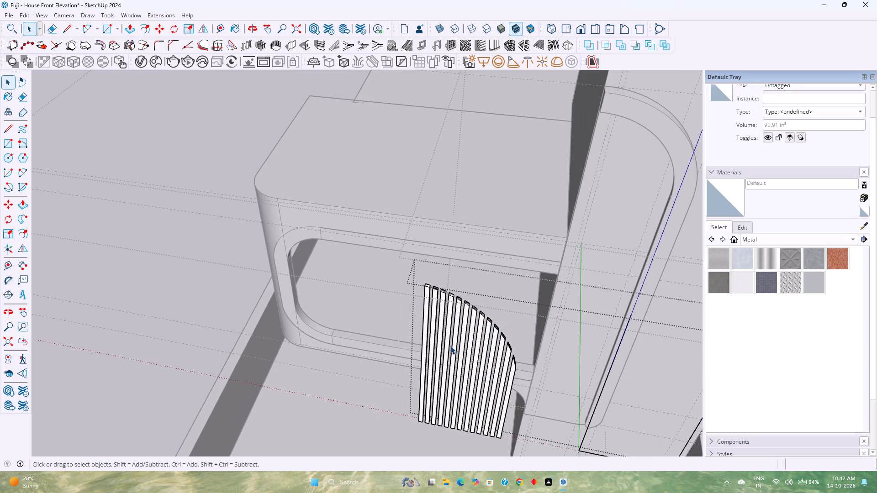
Delete the three leftover outline edges beside the louvres inside their parent group, and leave that group.
click(450, 346)
middle_drag(450, 346, 496, 324)
key(Escape)
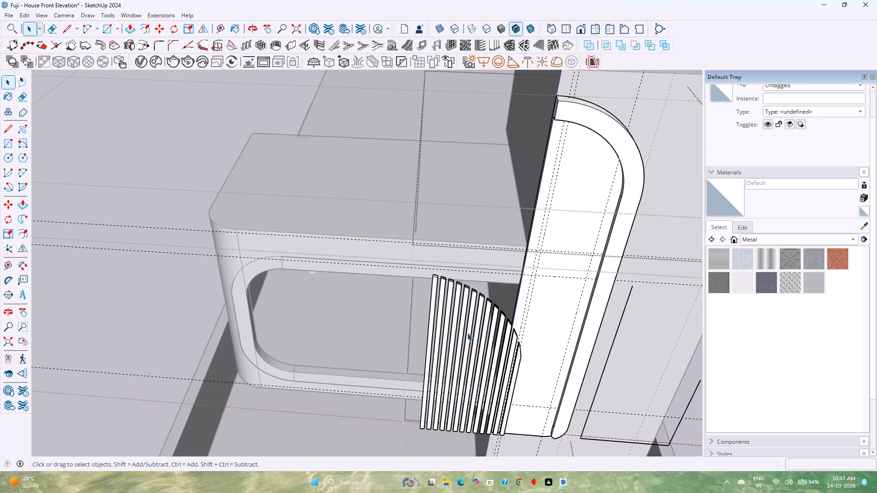
click(467, 333)
middle_drag(452, 344, 463, 322)
scroll(463, 329, down, 1)
double_click(463, 322)
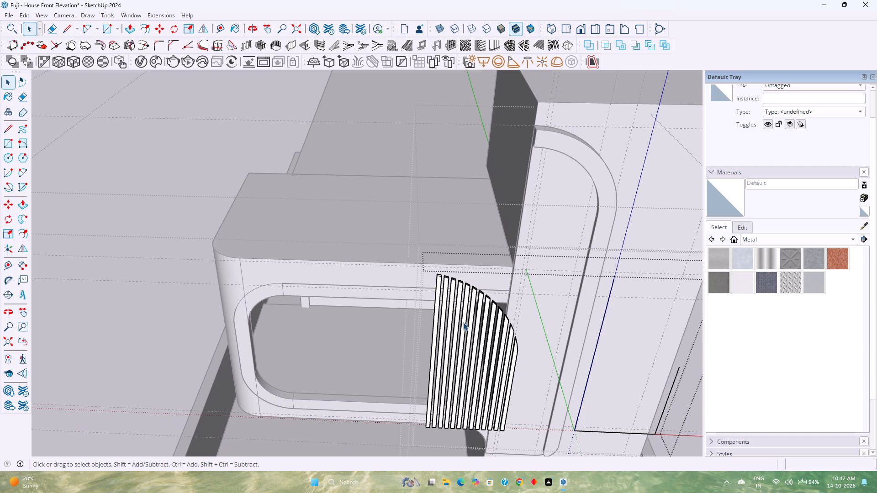
drag(663, 420, 573, 350)
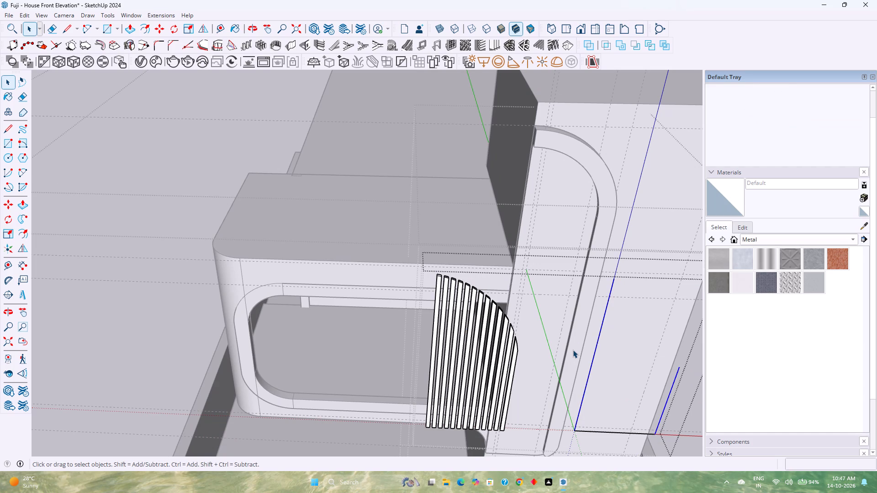
key(Delete)
click(617, 433)
key(Delete)
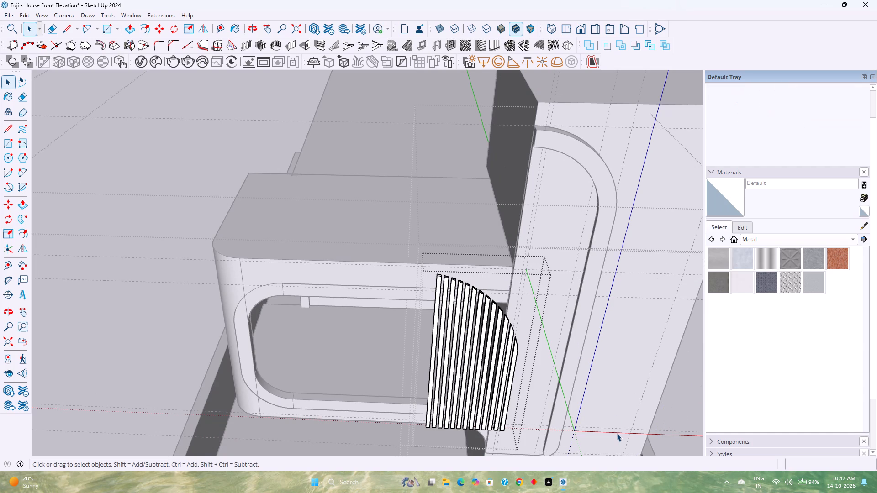
scroll(617, 433, down, 3)
key(Escape)
Move the louvre set by its bottom corner about 11' 2 5/8" to the guide intersection inside the wall panel's curved border.
click(523, 395)
middle_drag(523, 395, 578, 347)
middle_click(579, 346)
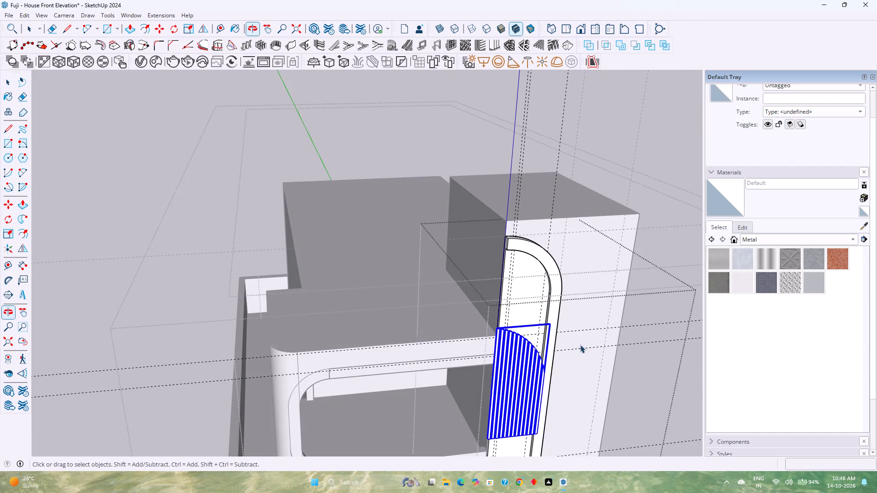
scroll(575, 340, down, 1)
key(m)
scroll(490, 450, up, 8)
middle_drag(498, 427, 573, 433)
middle_click(573, 433)
scroll(568, 414, down, 1)
shift+middle_drag(568, 414, 557, 411)
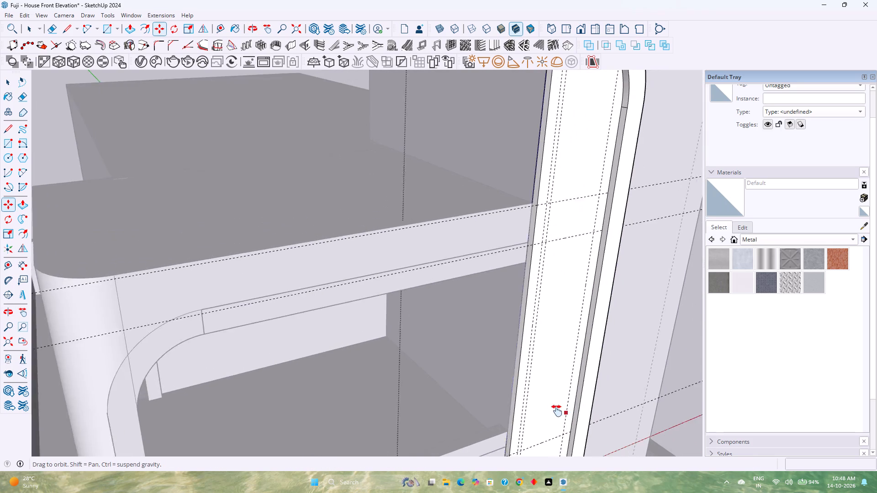
shift+middle_drag(557, 411, 434, 397)
shift+middle_drag(434, 397, 438, 401)
shift+middle_click(438, 401)
click(433, 373)
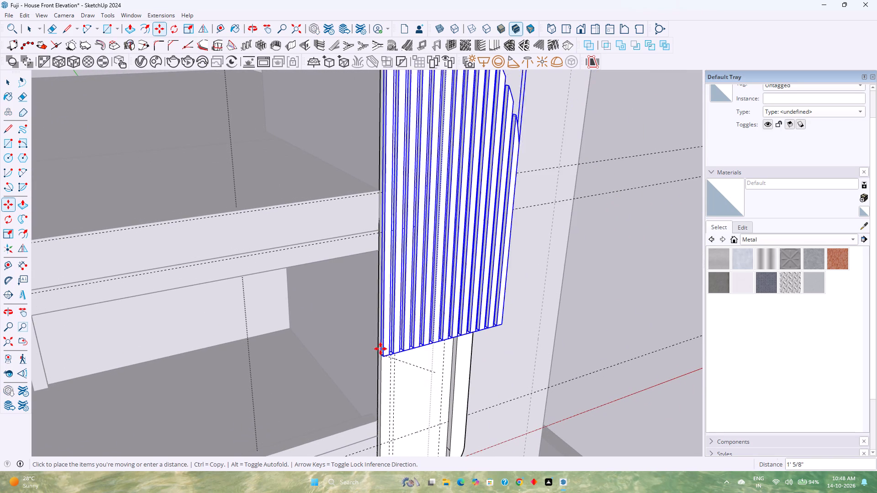
scroll(398, 178, up, 13)
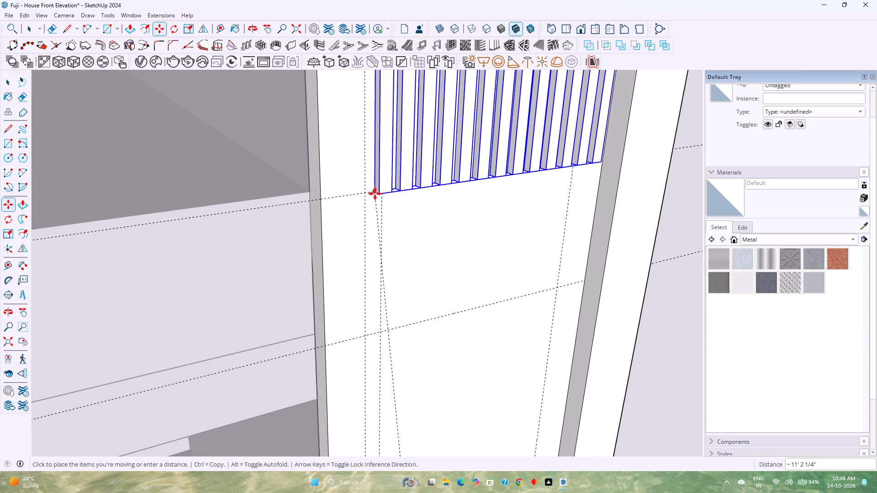
scroll(382, 190, up, 2)
click(382, 190)
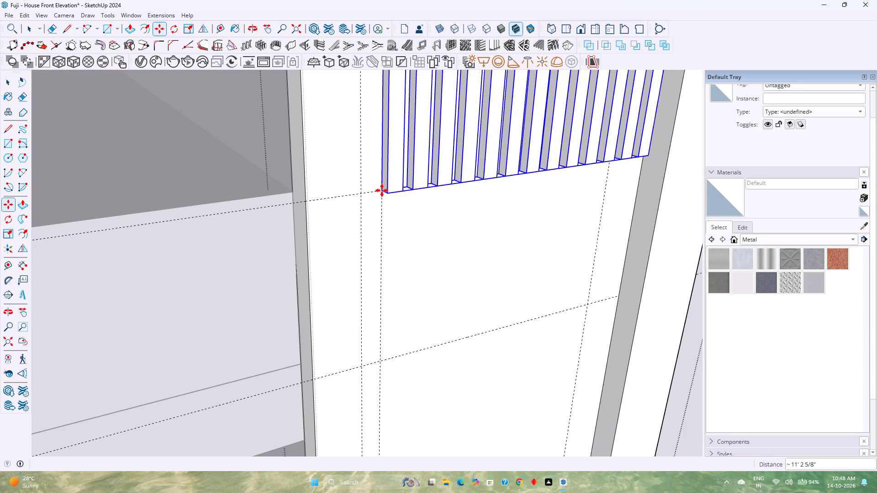
shift+middle_drag(382, 190, 407, 326)
scroll(390, 291, down, 9)
shift+middle_drag(392, 287, 375, 412)
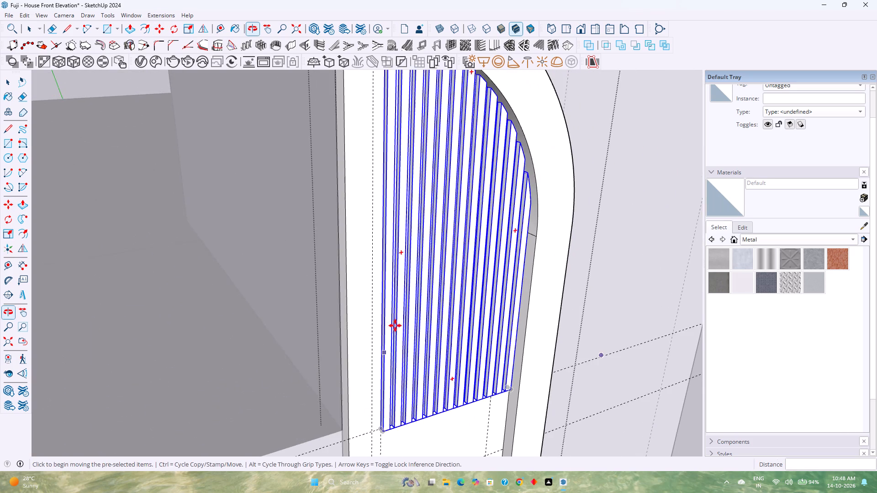
scroll(397, 318, down, 2)
shift+middle_drag(397, 316, 396, 384)
key(space)
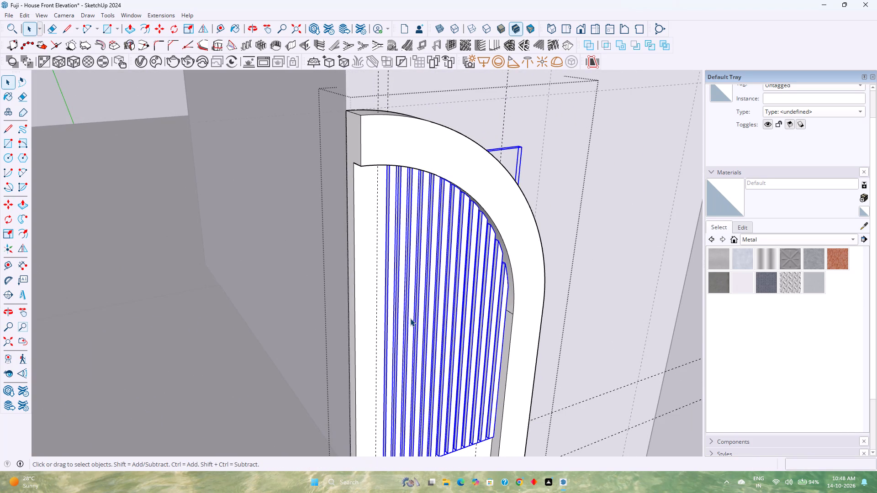
Close the louvre set's parent group and examine from the front and side how the louvres sit inside the curved border.
middle_drag(428, 307, 312, 260)
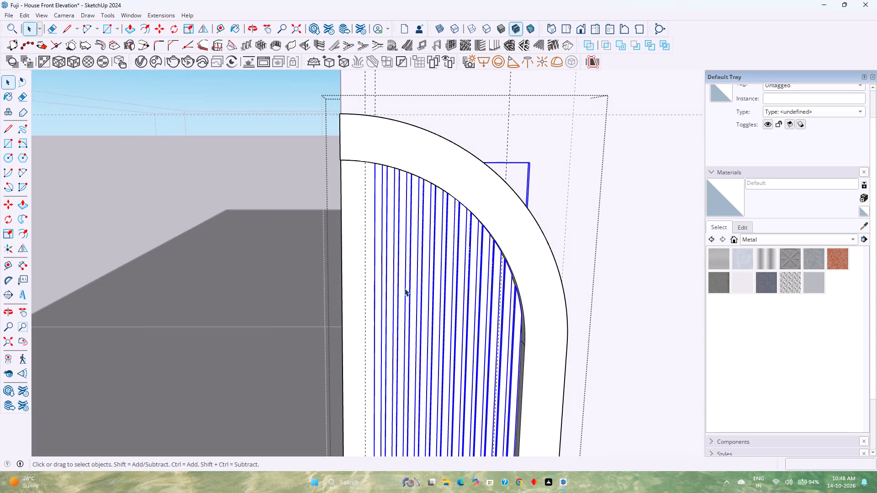
key(Escape)
key(space)
key(Escape)
scroll(404, 288, down, 8)
middle_drag(403, 306, 397, 277)
middle_click(397, 277)
scroll(397, 277, down, 4)
scroll(424, 357, down, 1)
middle_drag(423, 357, 416, 338)
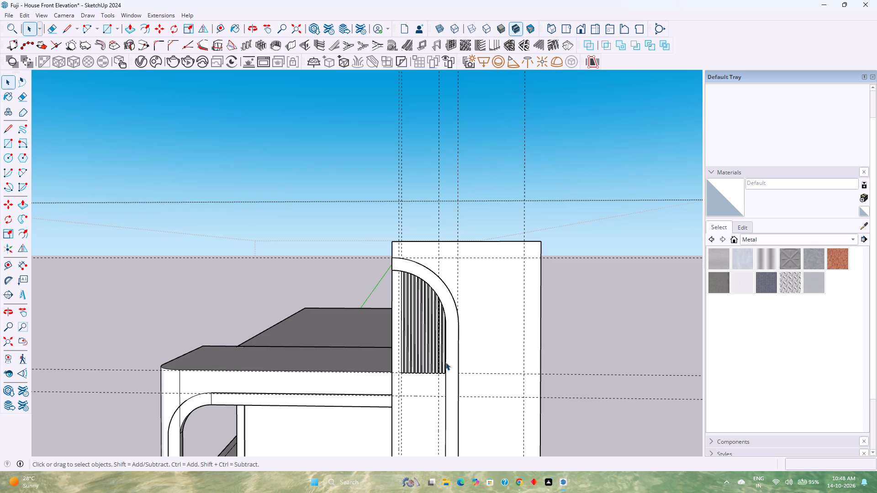
scroll(410, 323, up, 4)
middle_drag(410, 323, 586, 343)
middle_click(587, 343)
scroll(447, 267, up, 3)
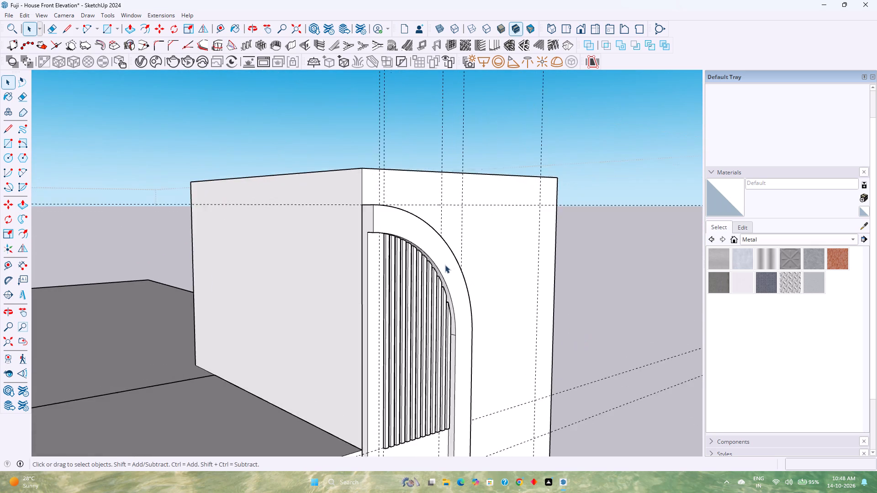
Open the curved border group and push its front face back 2" to align with the louvres' front.
scroll(445, 265, up, 8)
click(441, 258)
double_click(441, 258)
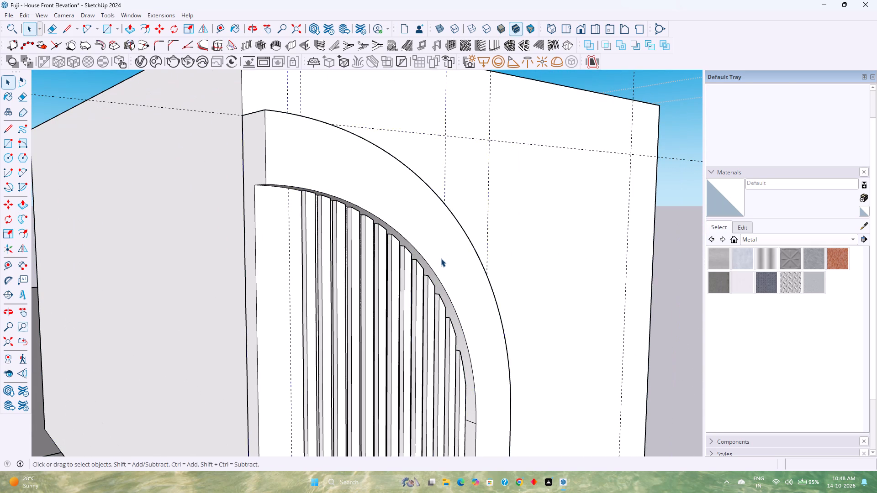
double_click(441, 258)
click(441, 258)
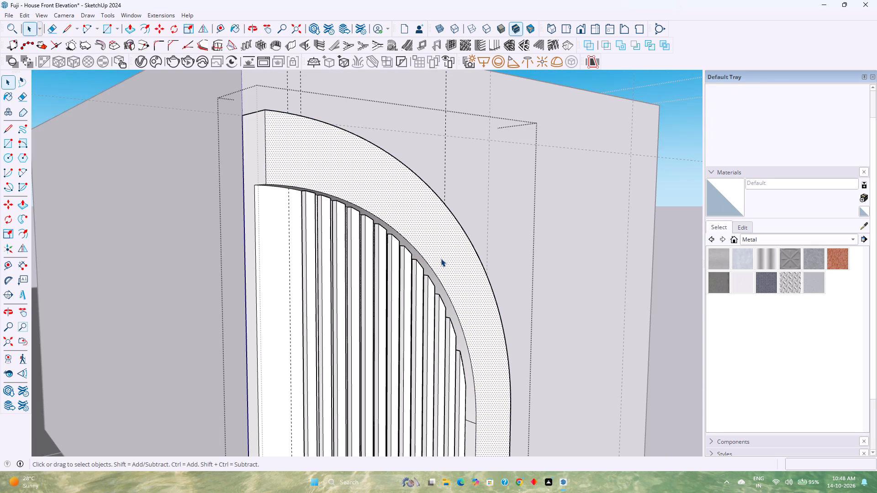
text(0p)
click(447, 267)
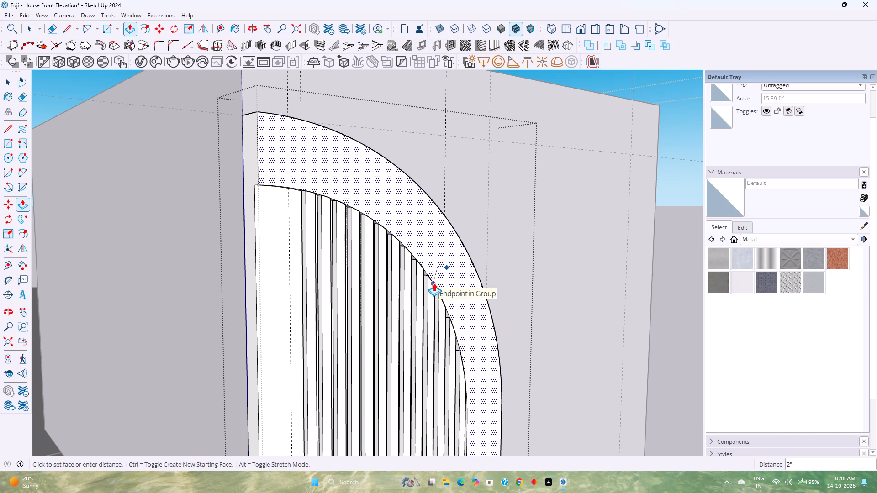
click(434, 283)
key(space)
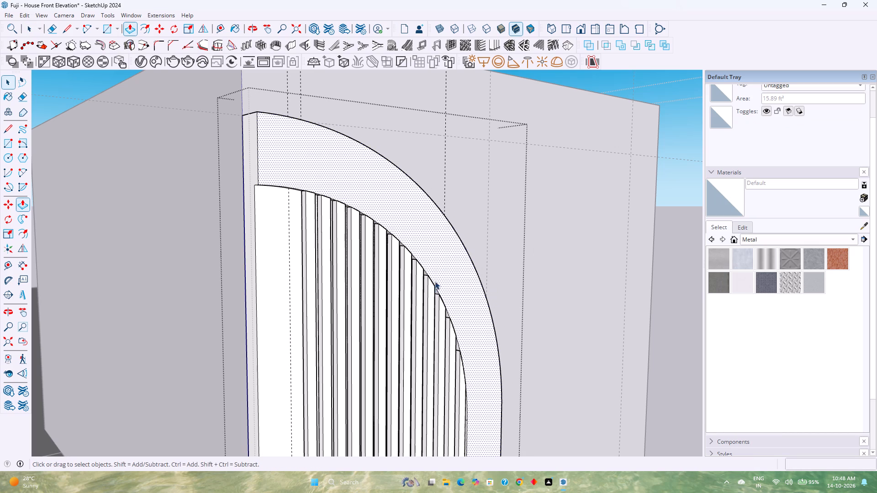
Copy the curved border's front face with its edges 10' straight out from the wall along the green axis.
double_click(439, 271)
key(m)
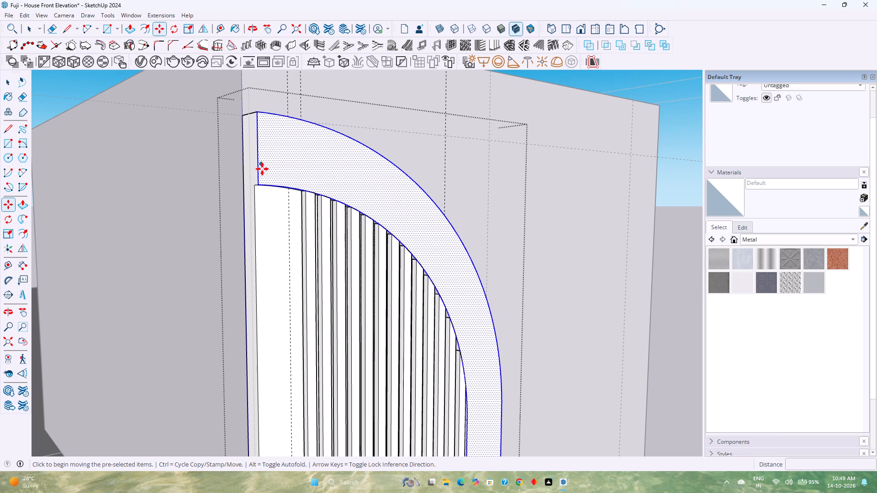
click(259, 186)
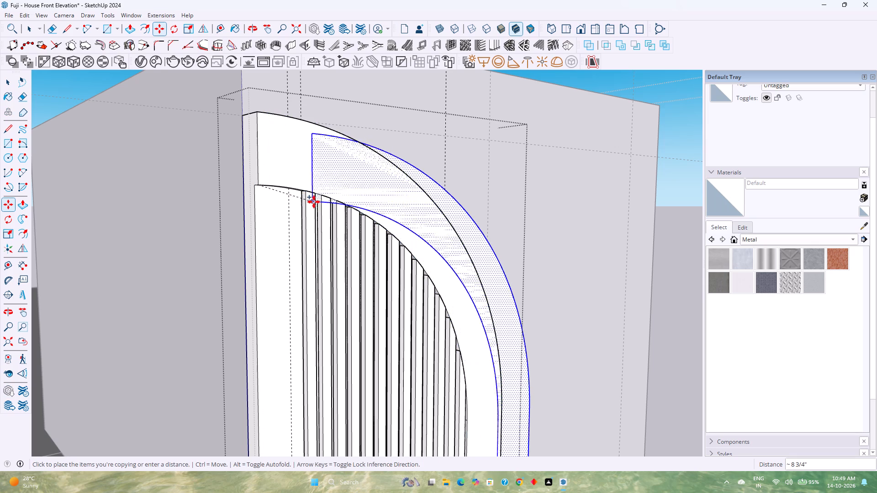
scroll(314, 202, down, 7)
key(Left)
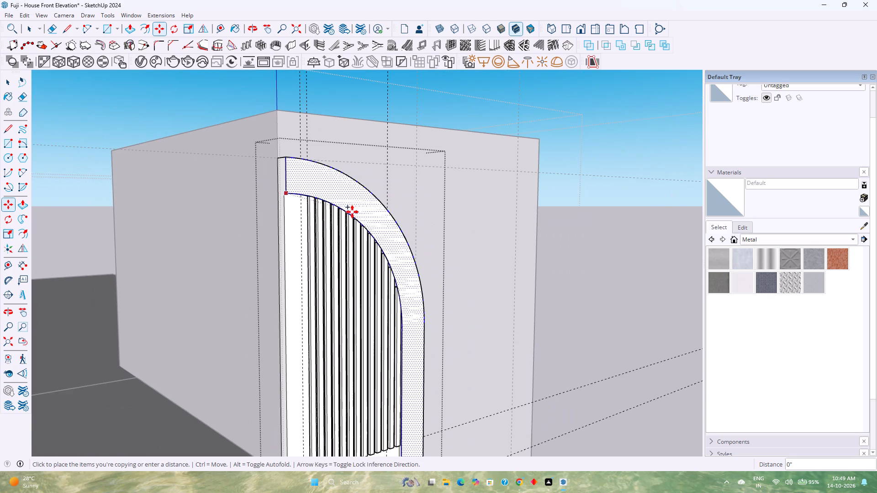
scroll(464, 244, down, 11)
middle_drag(466, 252, 638, 316)
middle_click(638, 316)
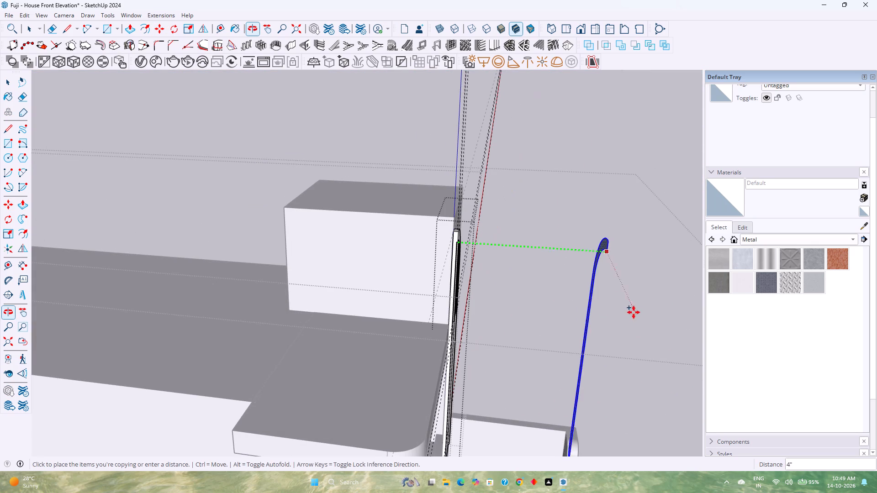
text(10')
key(Return)
key(space)
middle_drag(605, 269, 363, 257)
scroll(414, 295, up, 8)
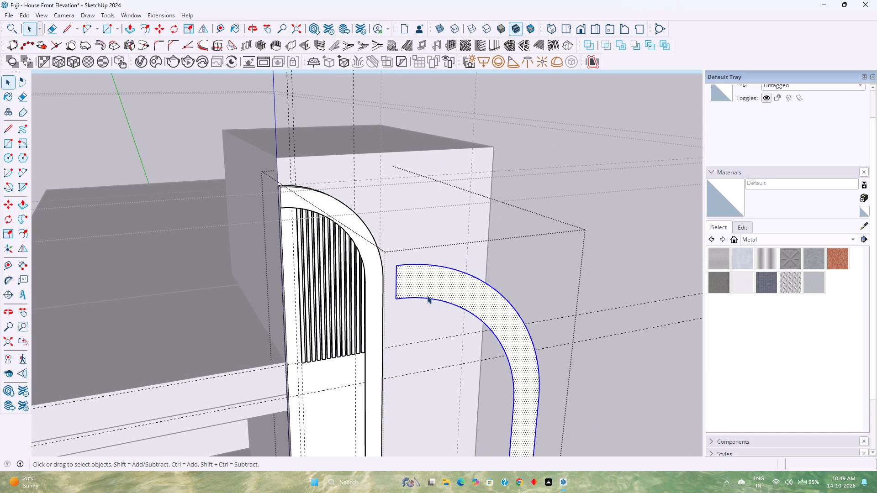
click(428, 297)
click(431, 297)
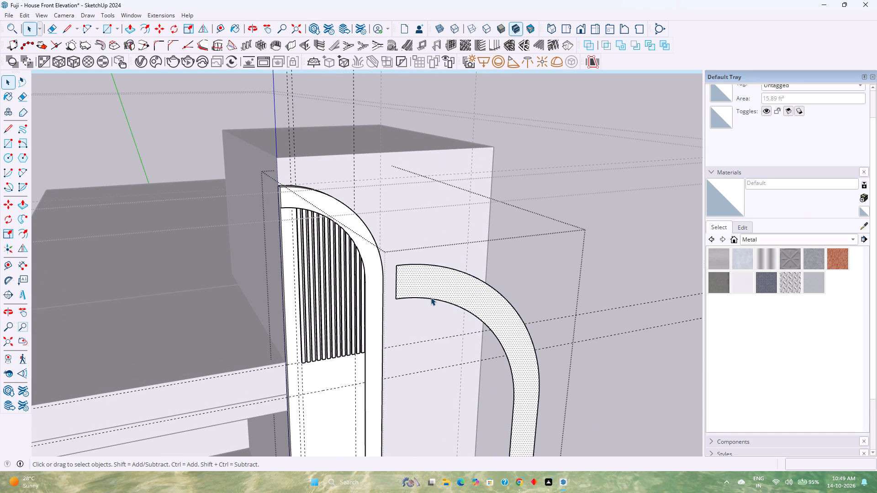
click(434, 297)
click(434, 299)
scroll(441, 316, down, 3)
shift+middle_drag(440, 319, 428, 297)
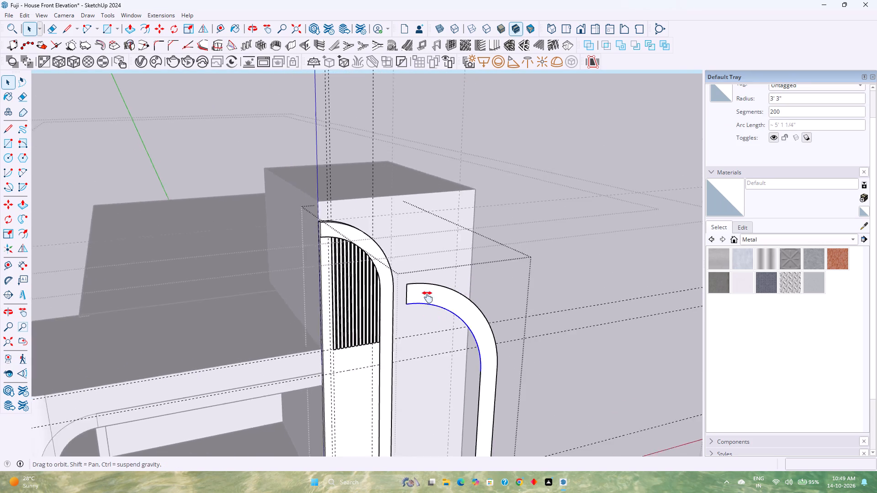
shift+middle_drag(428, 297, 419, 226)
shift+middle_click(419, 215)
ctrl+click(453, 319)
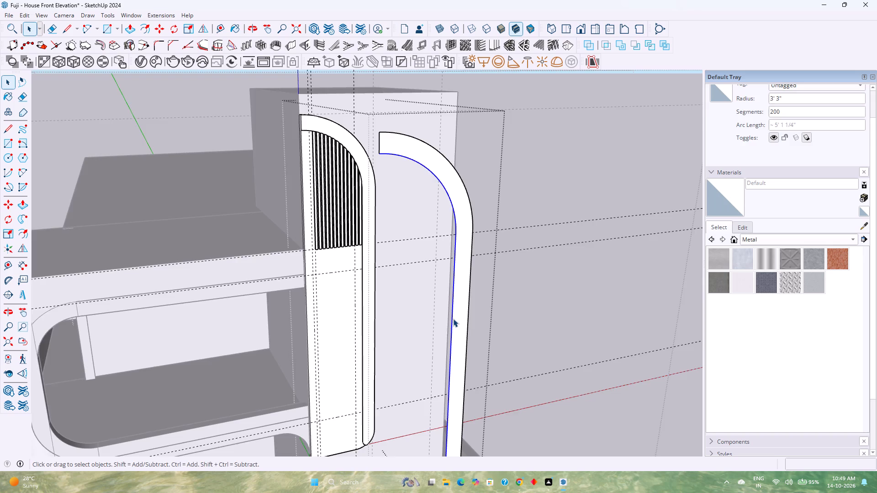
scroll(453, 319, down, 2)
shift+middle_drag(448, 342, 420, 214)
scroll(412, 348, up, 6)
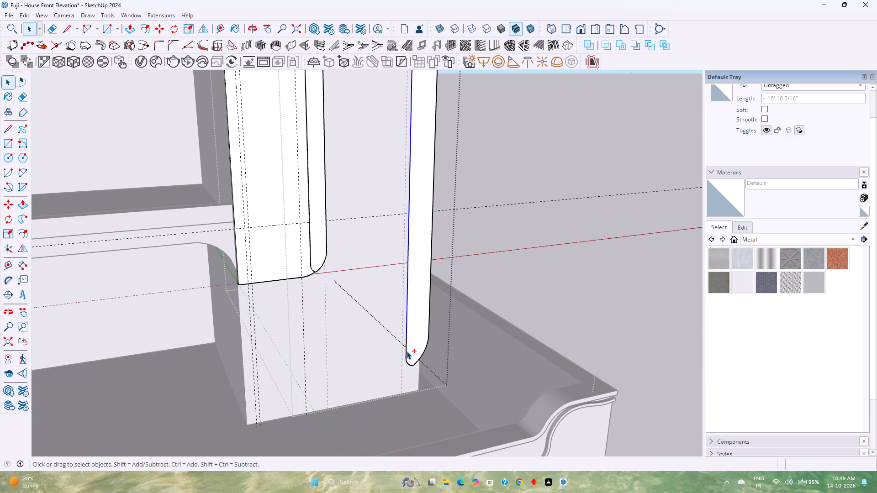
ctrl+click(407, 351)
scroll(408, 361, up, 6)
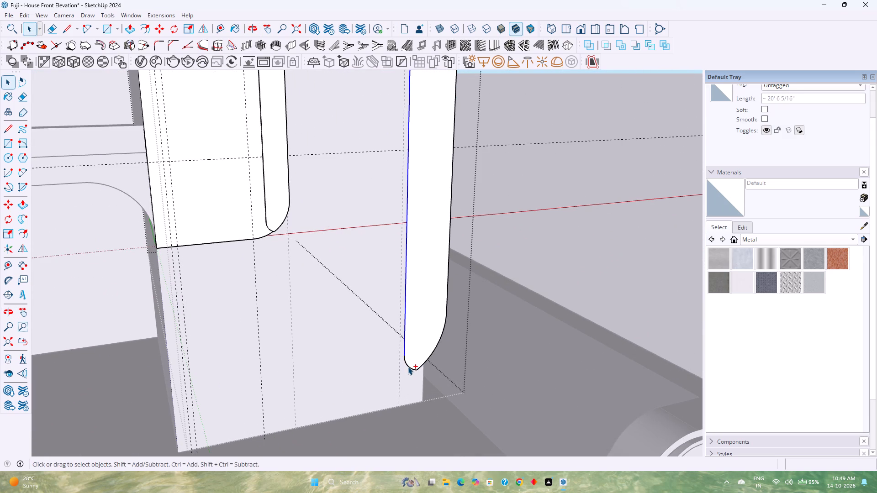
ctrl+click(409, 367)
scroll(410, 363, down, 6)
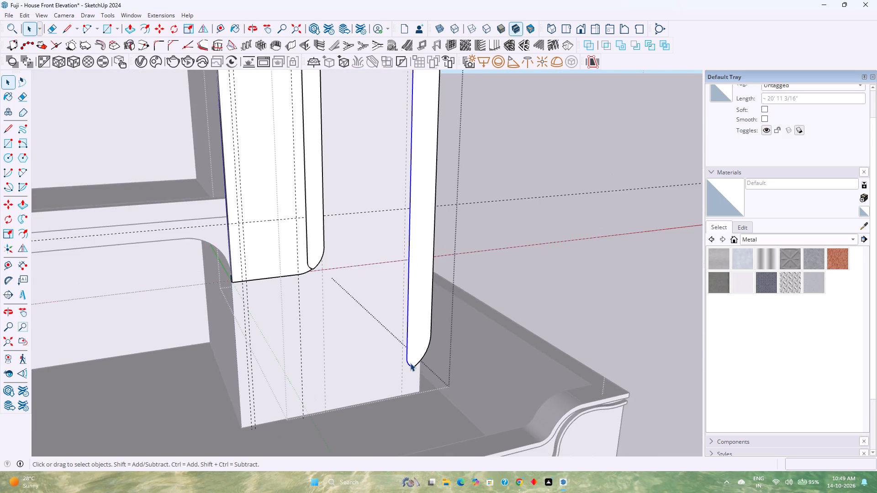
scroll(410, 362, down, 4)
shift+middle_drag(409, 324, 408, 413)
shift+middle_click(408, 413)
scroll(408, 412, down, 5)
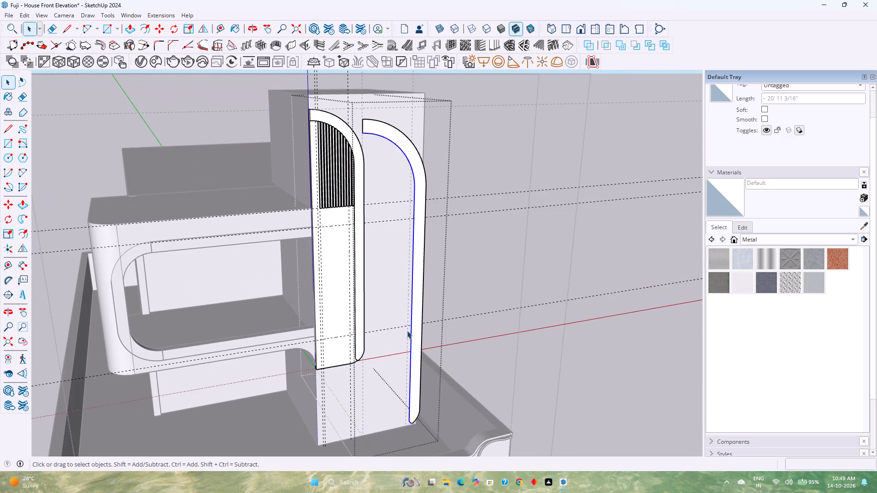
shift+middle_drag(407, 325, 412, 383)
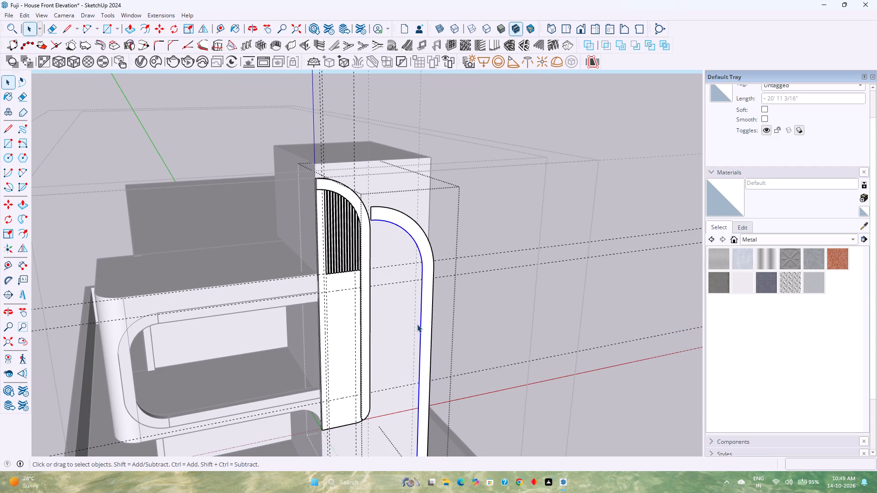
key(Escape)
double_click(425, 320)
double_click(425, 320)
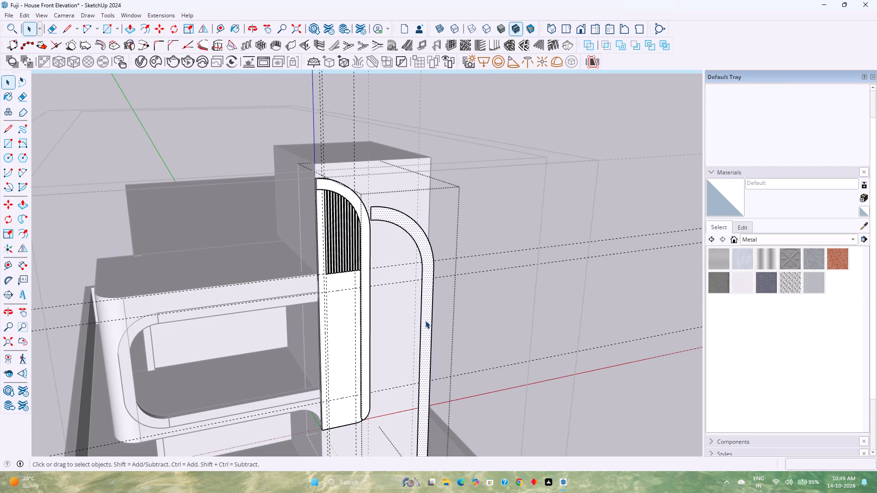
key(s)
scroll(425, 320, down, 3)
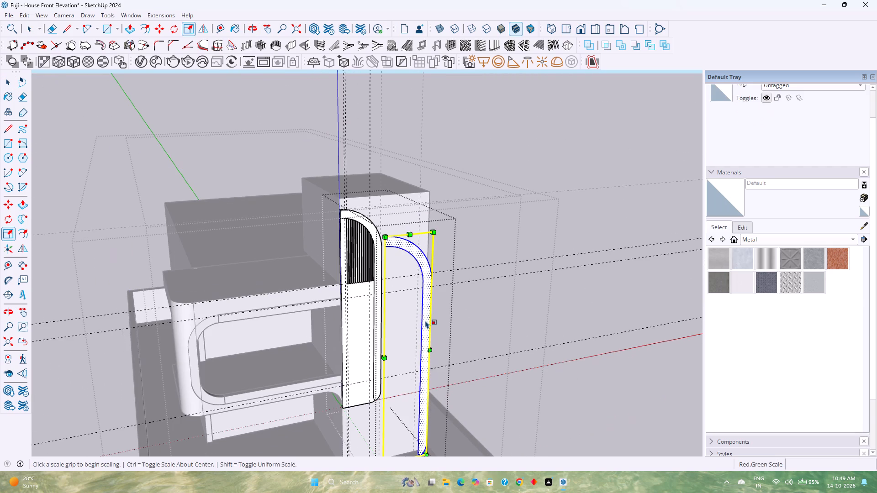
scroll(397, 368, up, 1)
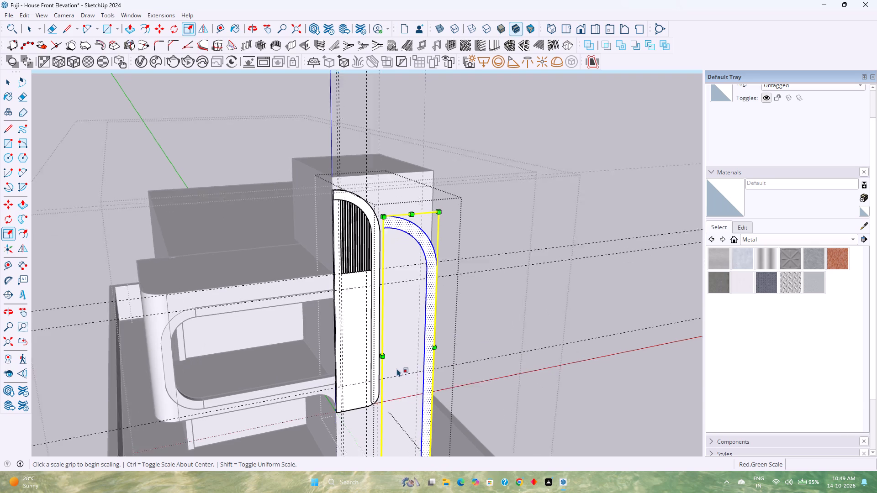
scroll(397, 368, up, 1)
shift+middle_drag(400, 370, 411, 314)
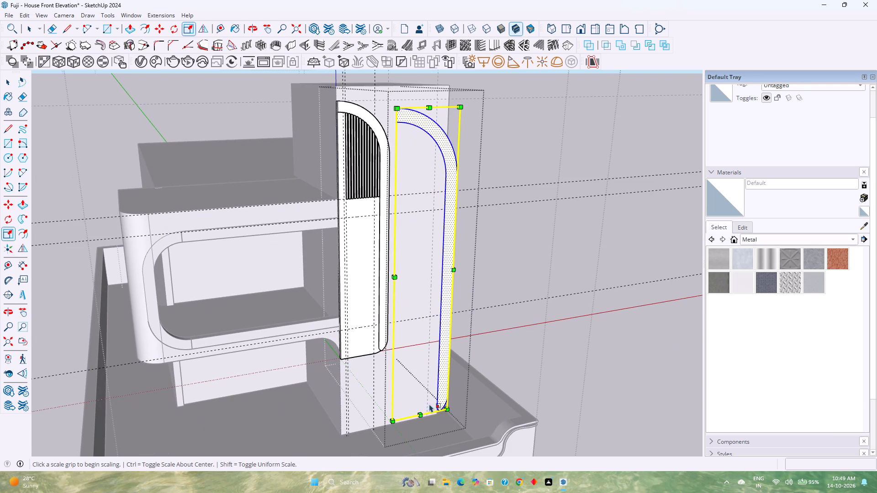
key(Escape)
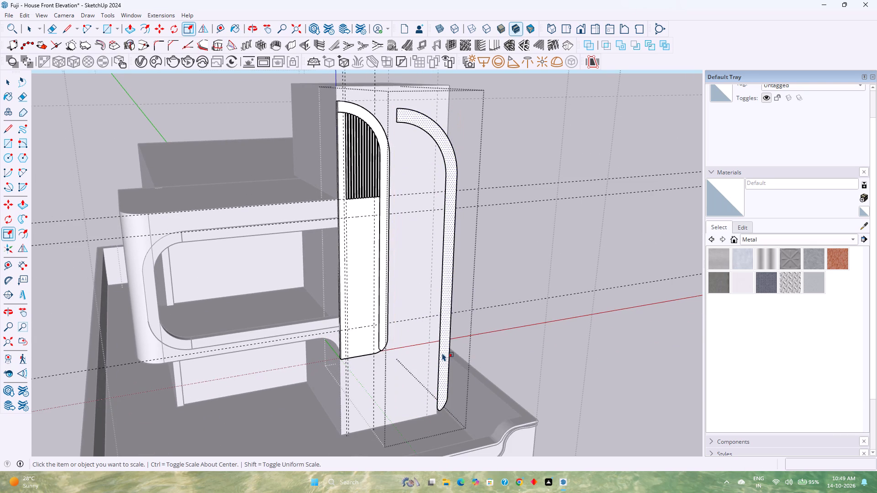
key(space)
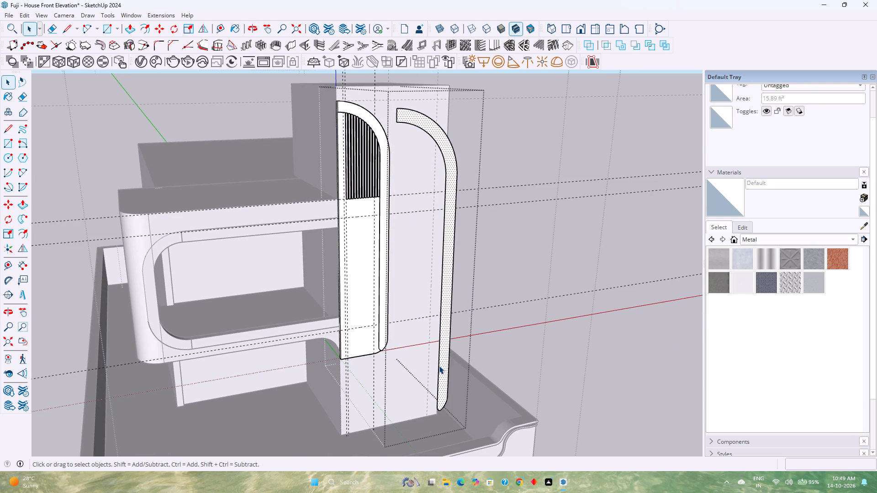
Select the copied border face's chain of inner edges, including the curved bottom, and offset it outside the face by 1".
scroll(439, 366, up, 2)
click(438, 362)
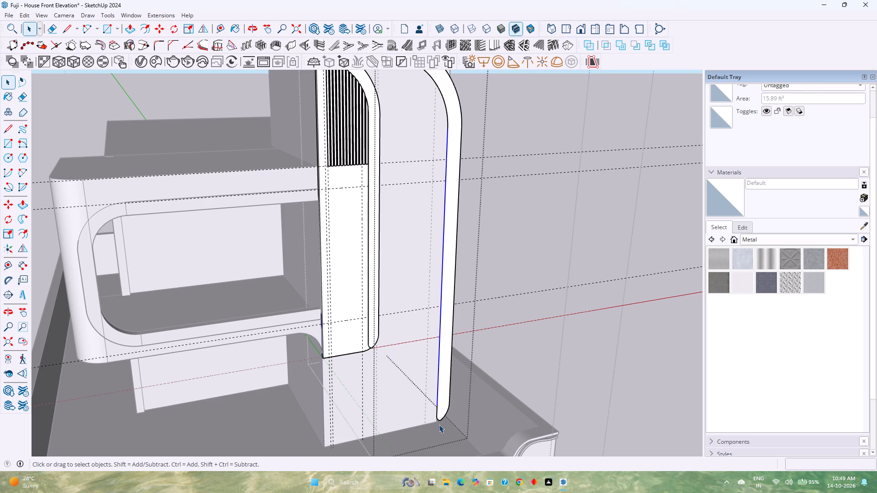
scroll(439, 425, up, 6)
ctrl+click(432, 383)
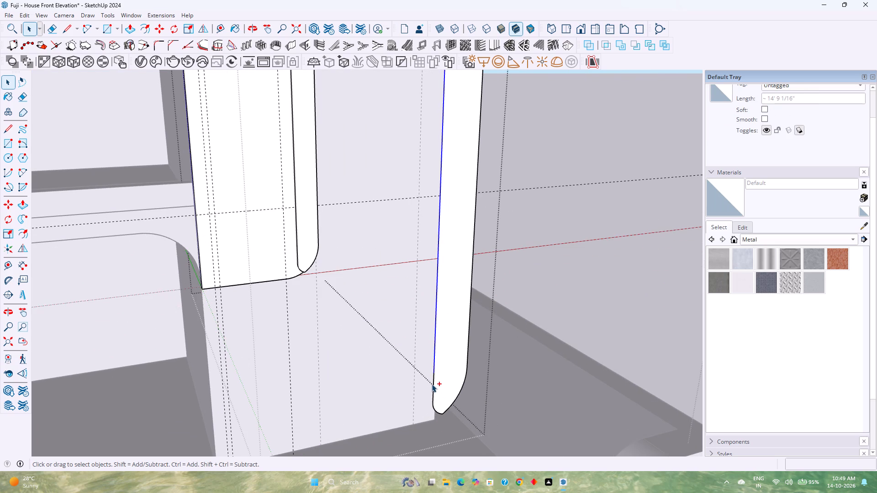
ctrl+click(433, 385)
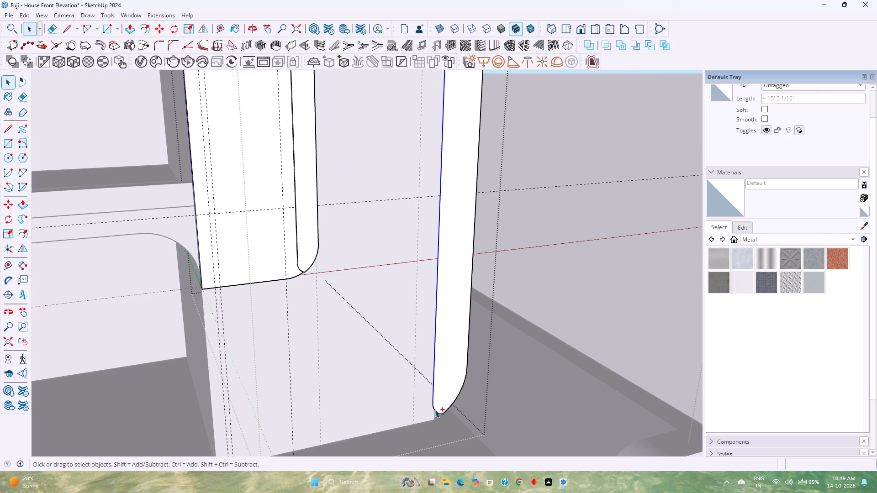
ctrl+click(435, 409)
ctrl+click(447, 409)
scroll(449, 389, down, 5)
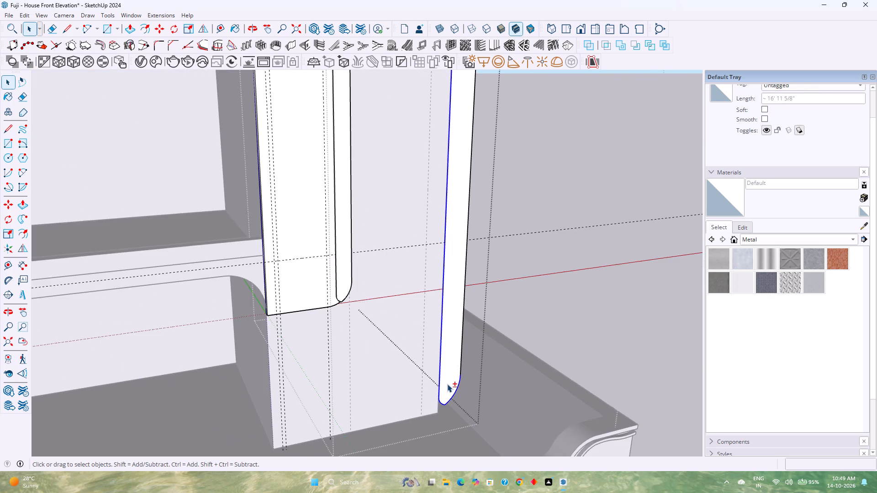
shift+scroll(447, 379, down, 1)
shift+middle_drag(447, 379, 451, 474)
shift+middle_click(451, 474)
scroll(474, 379, down, 5)
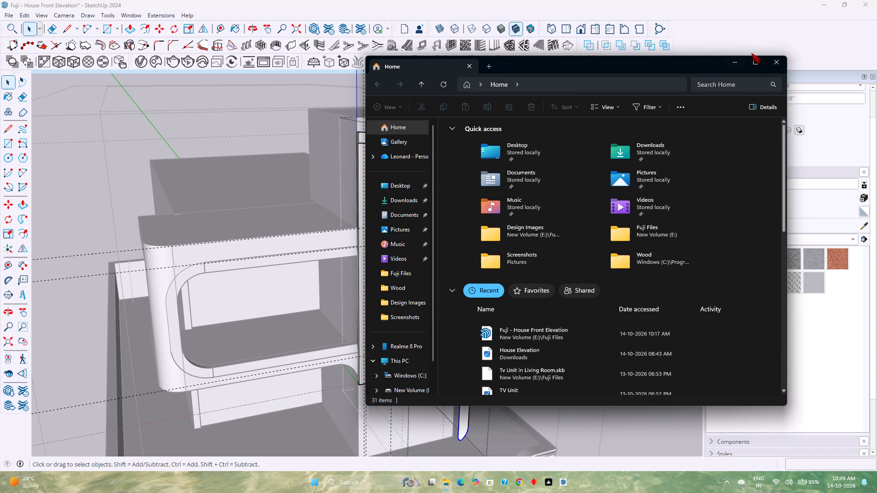
click(780, 61)
scroll(453, 148, up, 3)
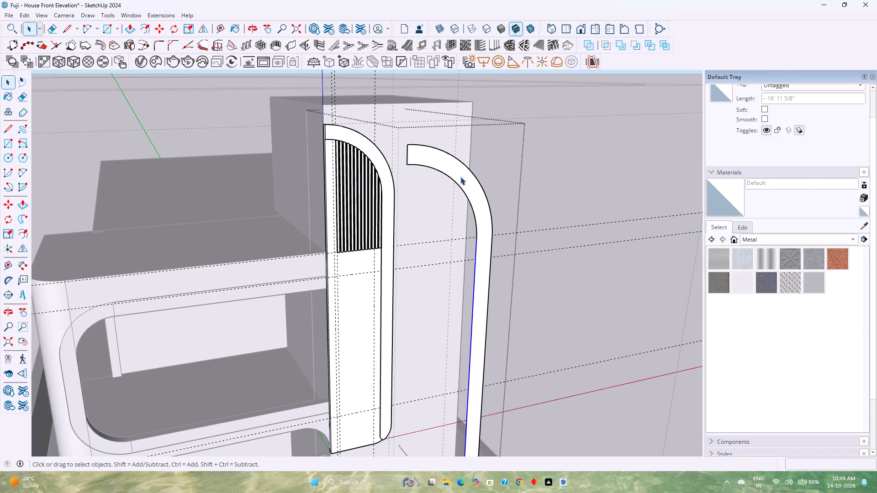
ctrl+click(469, 198)
click(146, 28)
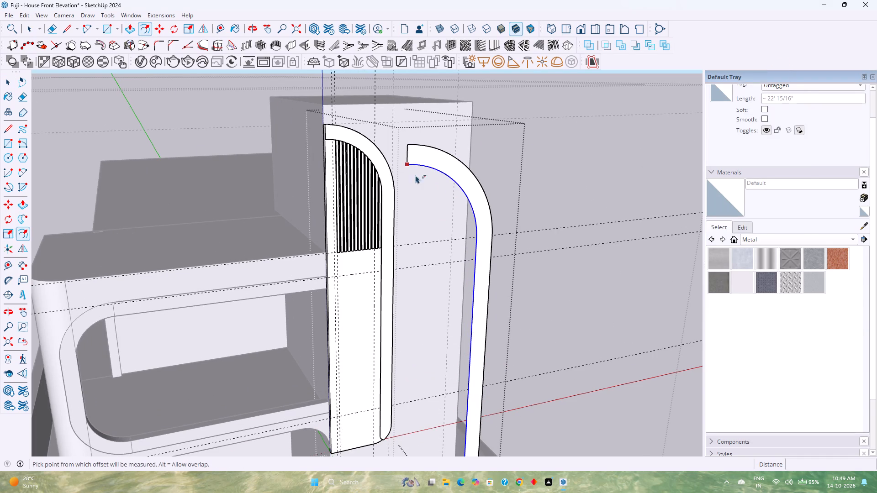
click(451, 173)
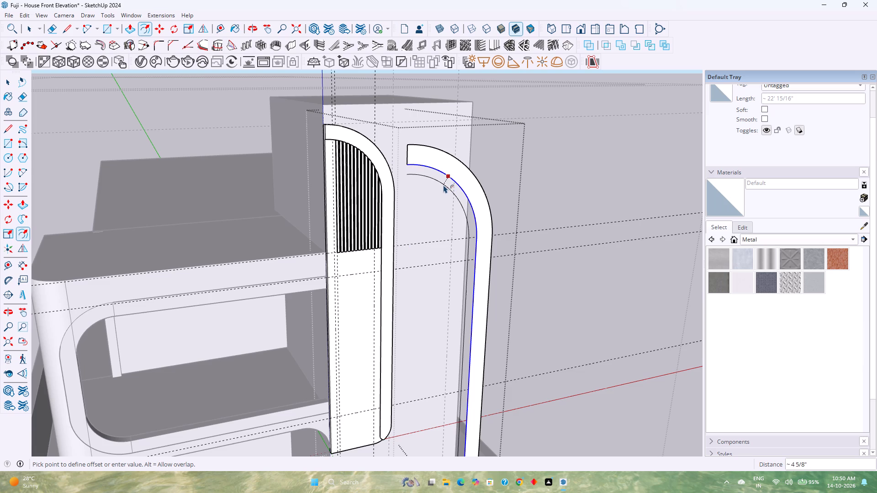
scroll(441, 185, up, 5)
middle_drag(442, 185, 453, 202)
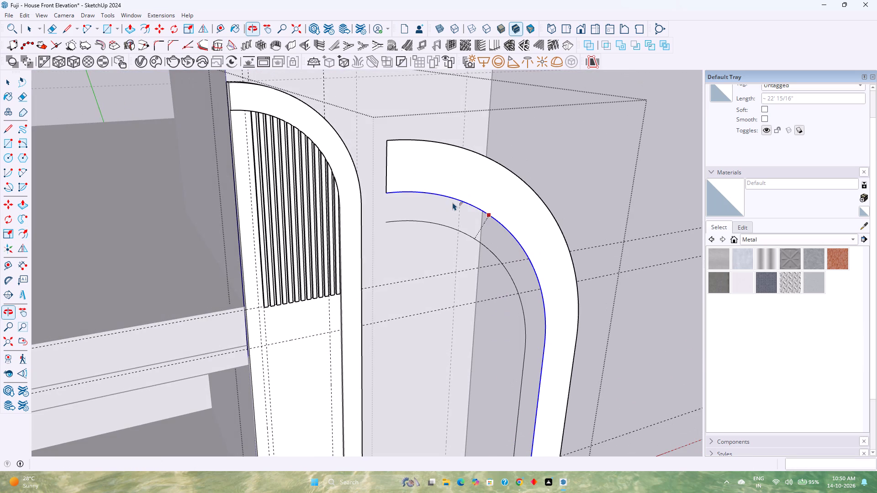
middle_click(453, 202)
key(1)
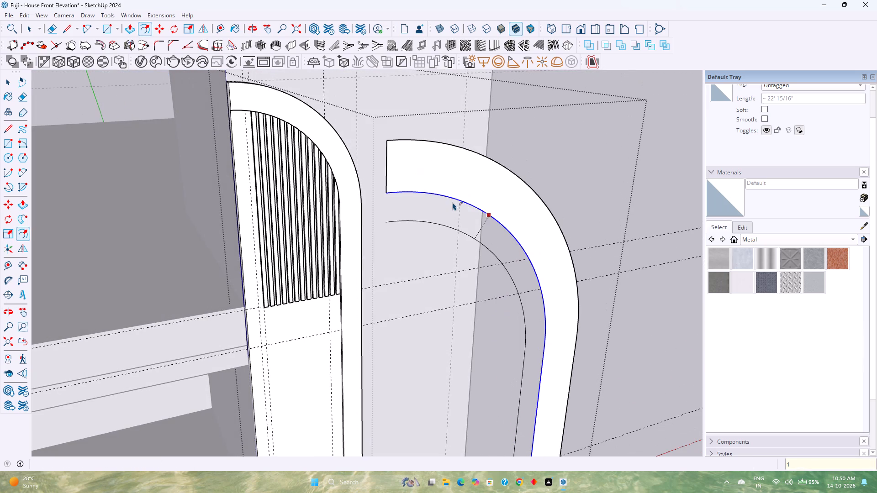
key(Return)
Draw a 1" line closing the gap between the border edge and its offset at the arch's upper end.
key(l)
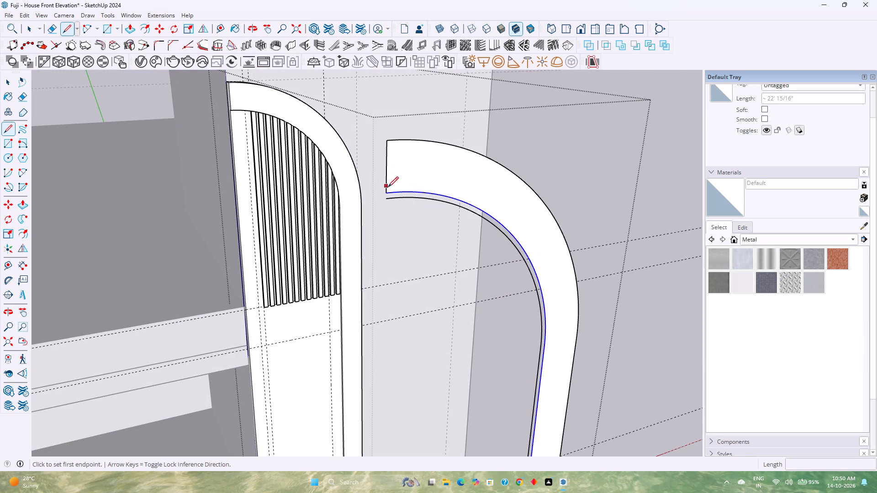
scroll(389, 193, up, 8)
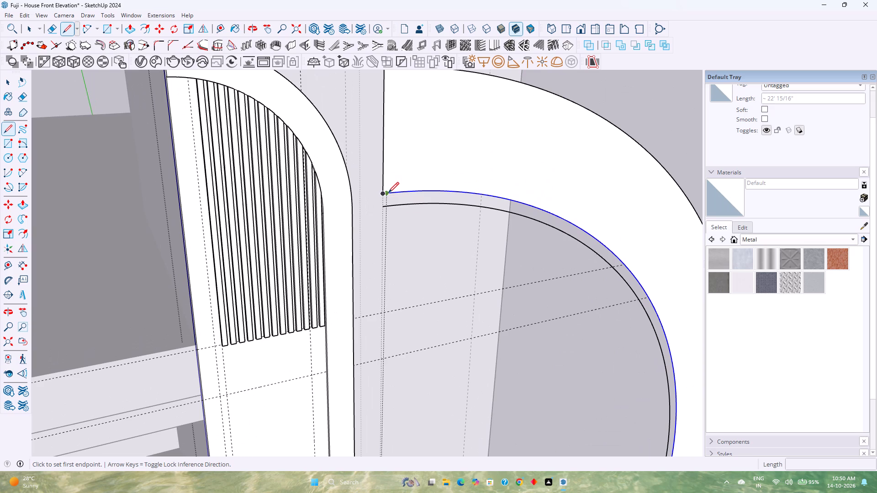
click(383, 194)
click(383, 206)
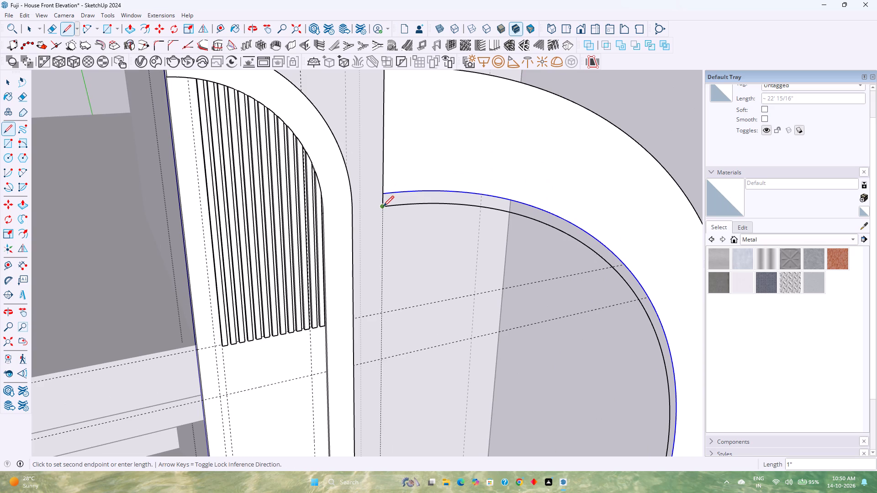
key(space)
Draw a line about 1 1/8" long joining the border's bottom tip to the matching corner of the offset curve.
scroll(384, 204, down, 6)
scroll(384, 204, up, 1)
scroll(384, 204, down, 6)
shift+middle_drag(405, 267, 392, 169)
shift+middle_drag(392, 169, 392, 165)
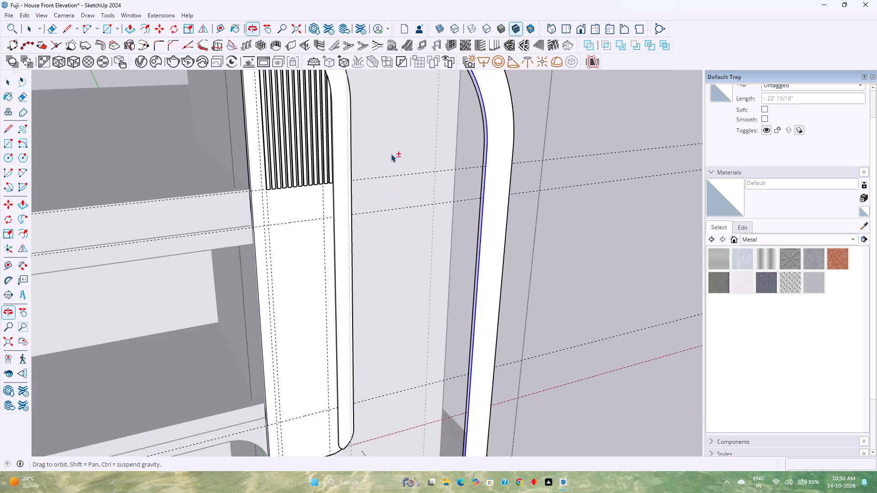
scroll(402, 172, down, 4)
shift+middle_drag(456, 273, 428, 193)
scroll(446, 344, up, 3)
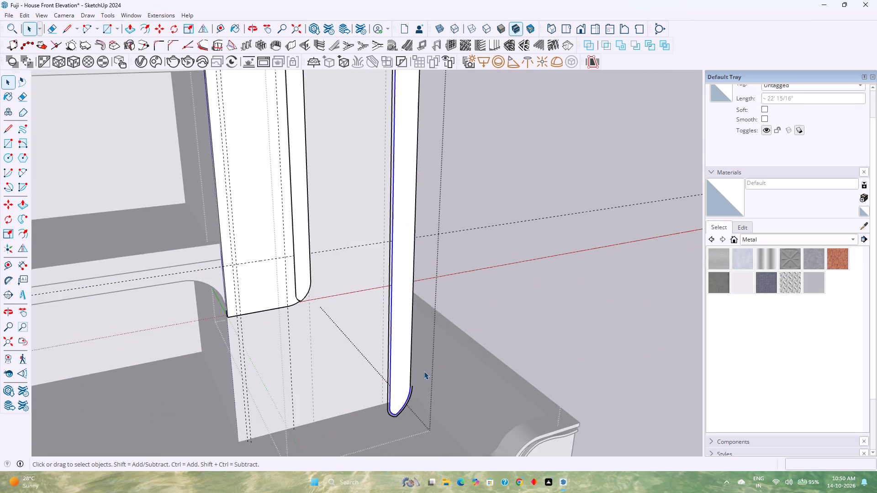
shift+middle_drag(418, 373, 412, 318)
shift+middle_click(412, 318)
scroll(393, 341, up, 11)
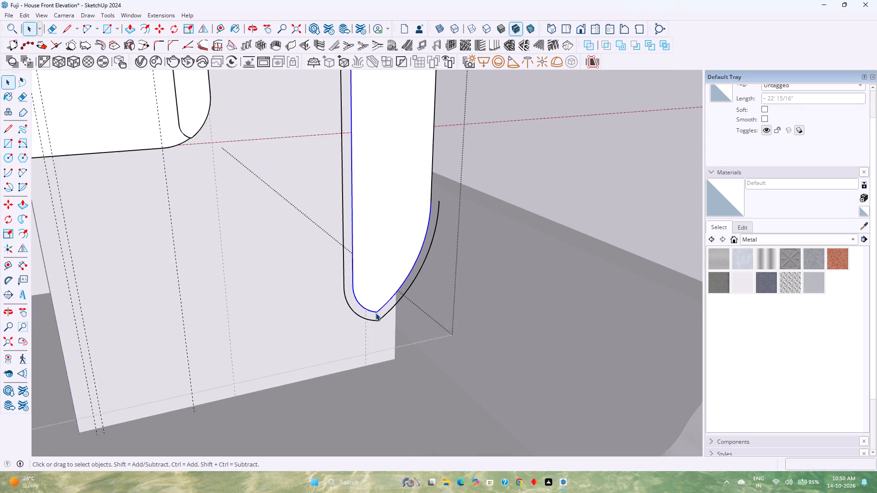
scroll(375, 313, up, 2)
shift+middle_drag(457, 175, 430, 253)
shift+middle_click(430, 253)
scroll(430, 253, up, 1)
scroll(430, 252, down, 4)
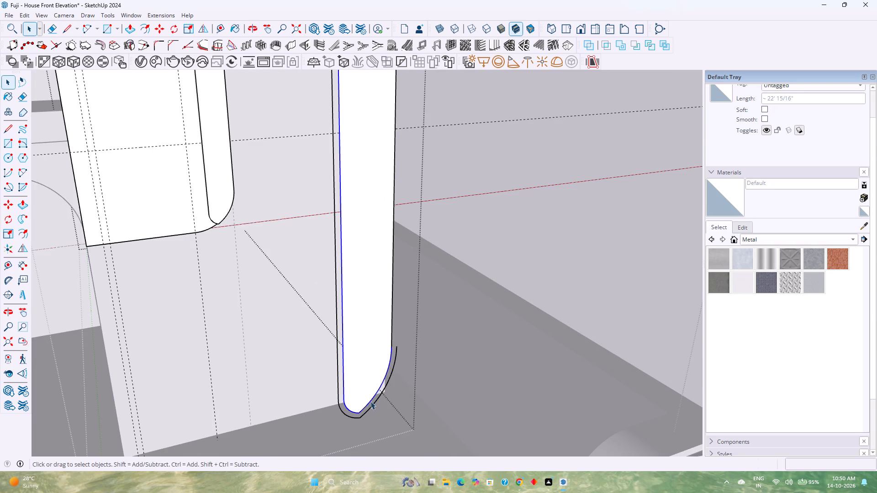
key(l)
scroll(361, 421, up, 5)
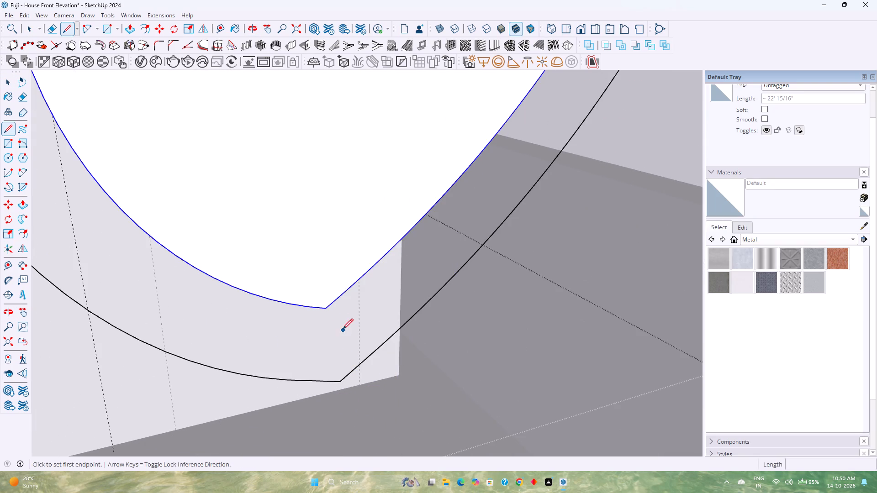
click(328, 307)
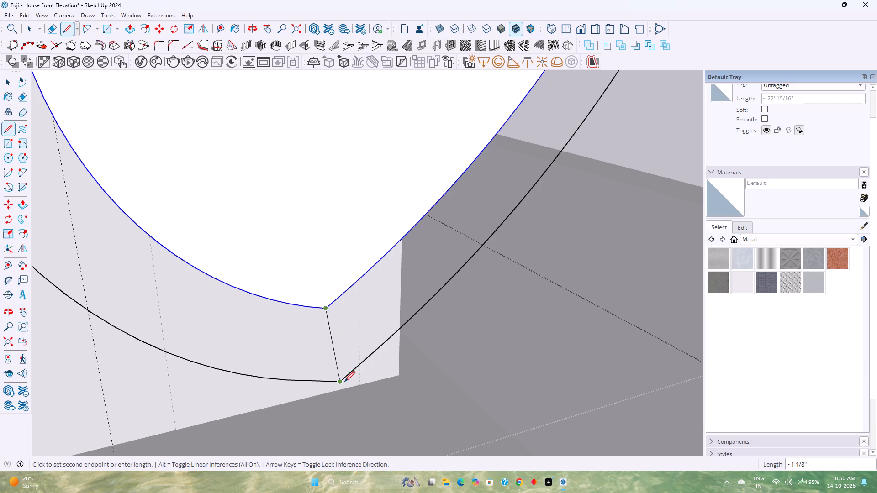
click(343, 382)
key(space)
Delete the leftover offset curve running past the closed bottom tip along the border's outer side.
click(354, 368)
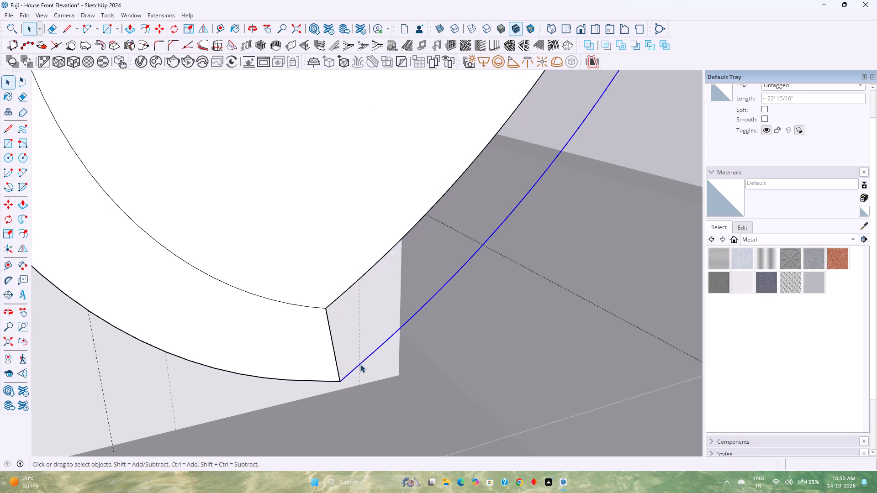
key(Delete)
Delete the original inner arcs and straight edges between the border copy and the offset strip to merge them into one face.
scroll(374, 365, down, 7)
scroll(361, 358, up, 3)
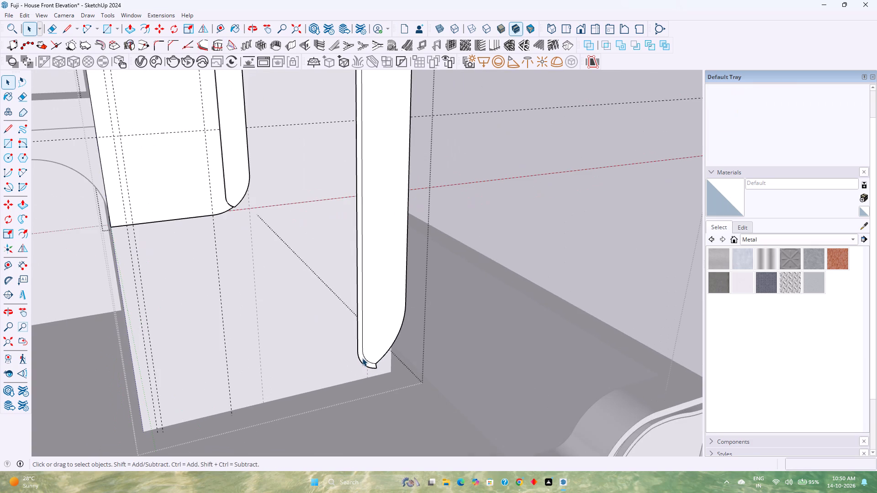
click(365, 358)
key(Delete)
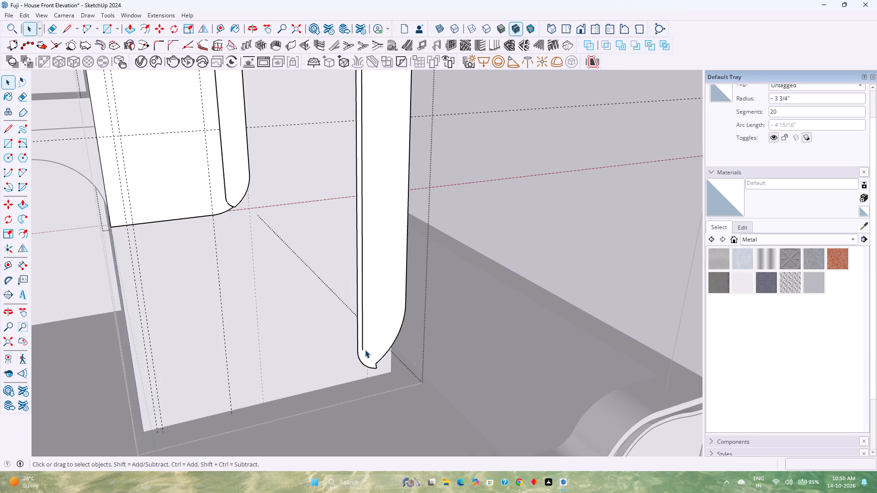
click(362, 344)
key(Delete)
scroll(362, 344, down, 9)
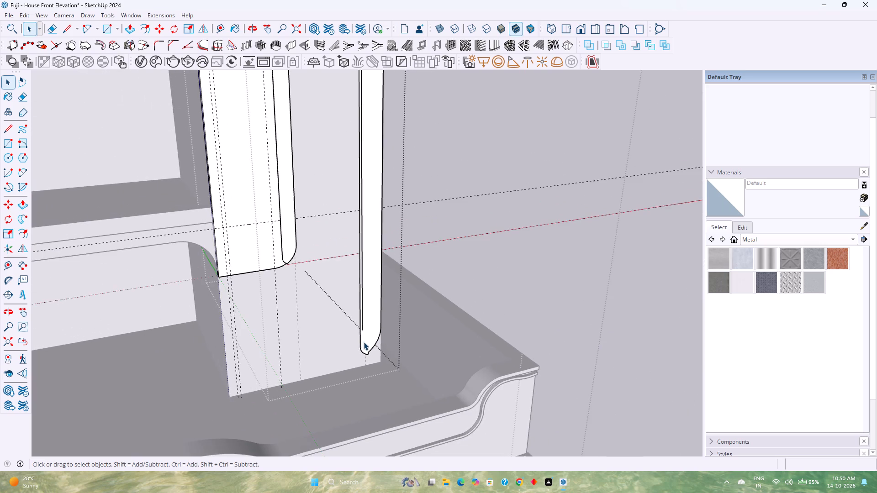
shift+middle_drag(366, 304, 370, 379)
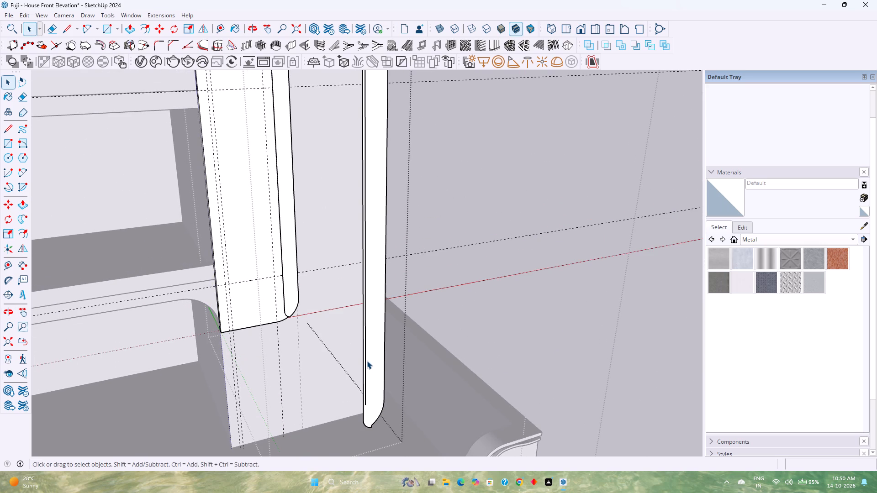
click(365, 369)
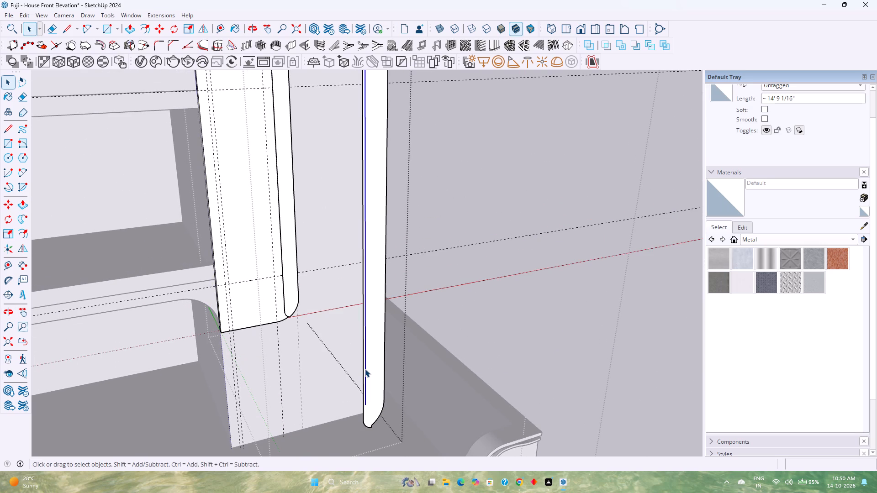
key(Delete)
scroll(365, 369, down, 4)
shift+middle_drag(365, 365, 390, 487)
shift+middle_click(390, 487)
scroll(394, 189, up, 6)
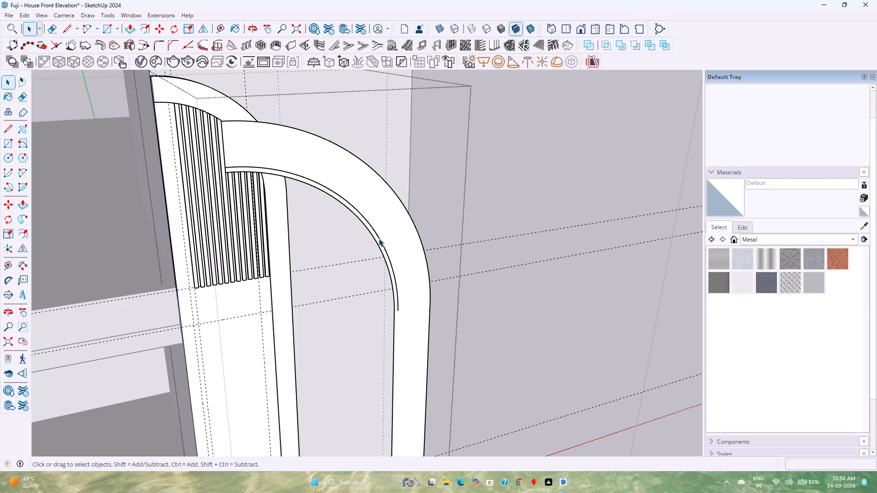
click(379, 238)
key(Delete)
Extrude the merged curved border copy by 1" with Push/Pull.
middle_drag(354, 248, 373, 250)
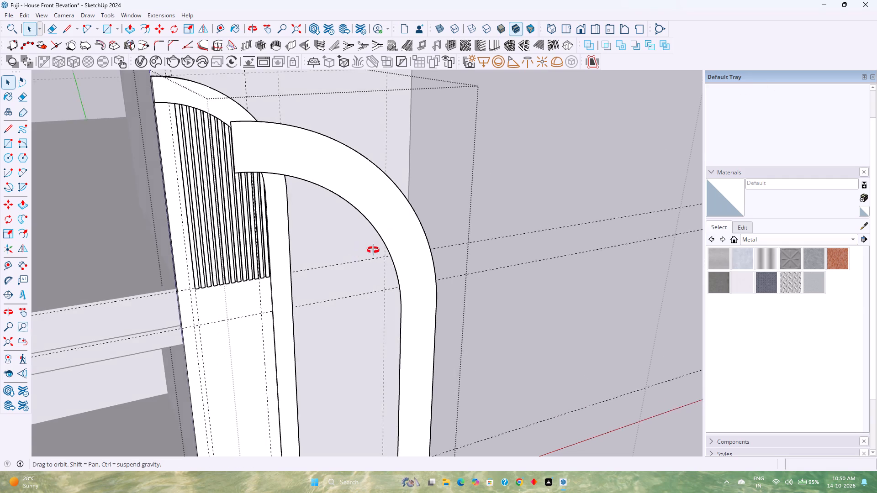
middle_drag(373, 250, 555, 276)
middle_click(555, 276)
shift+middle_drag(557, 274, 326, 312)
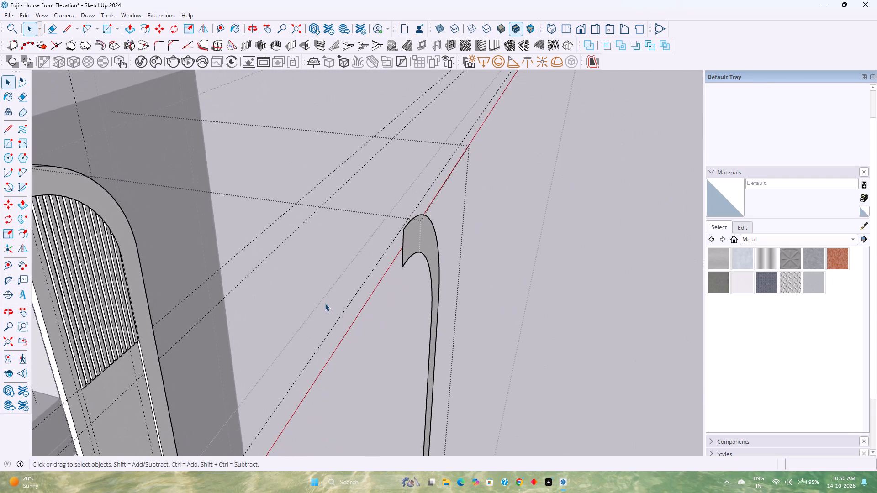
key(p)
click(417, 242)
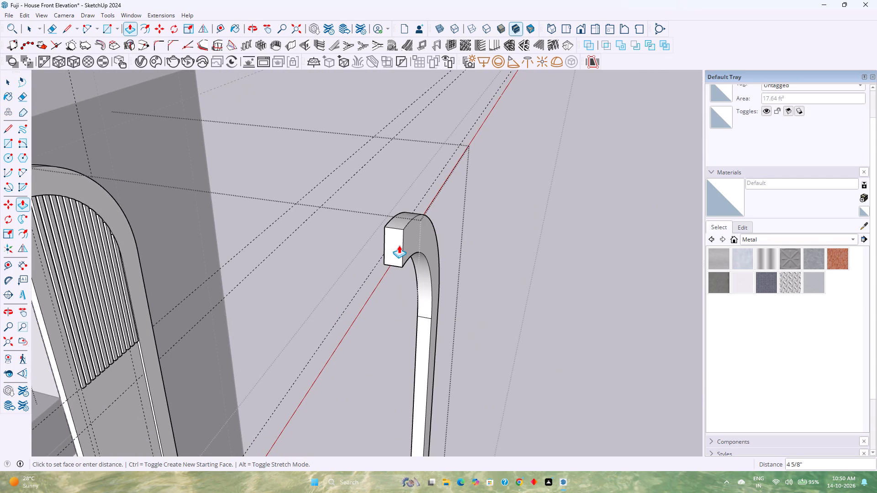
key(1)
key(Return)
middle_drag(391, 263, 397, 265)
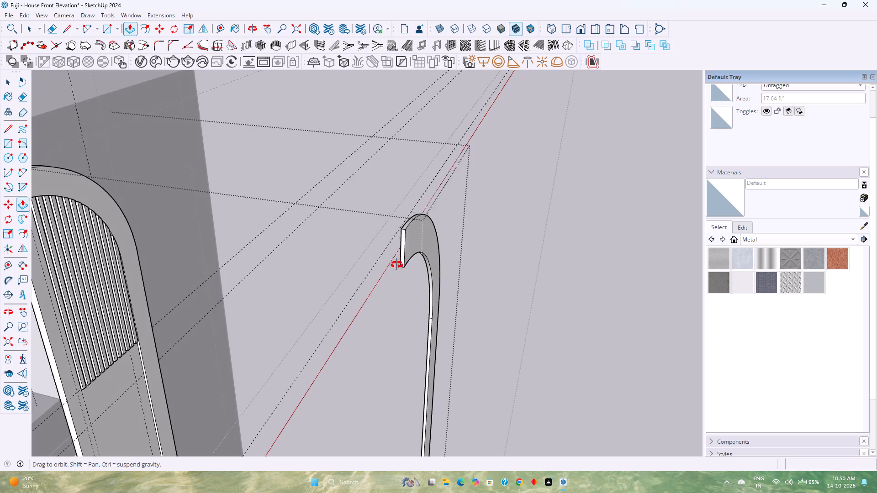
middle_drag(397, 265, 562, 265)
middle_click(562, 265)
key(space)
Offset the inner arc and straight edge of the extruded border copy by 1" onto its large face.
scroll(520, 226, up, 3)
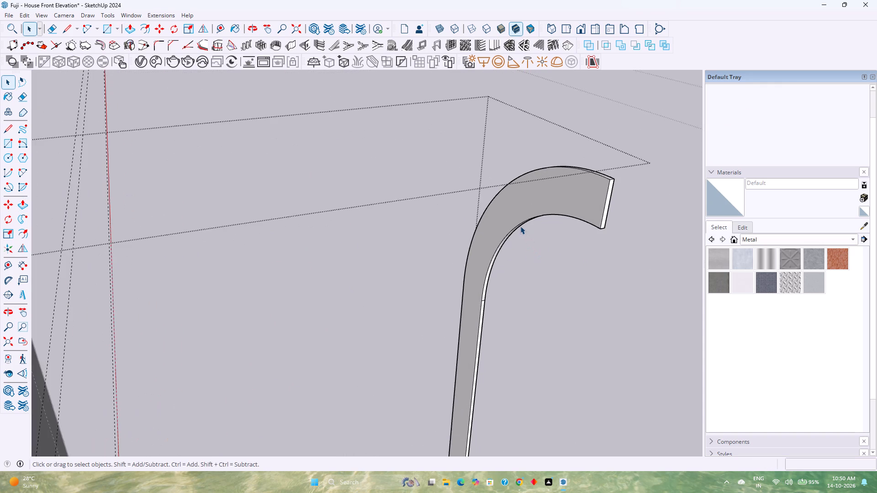
scroll(520, 226, up, 2)
click(520, 222)
scroll(477, 301, up, 2)
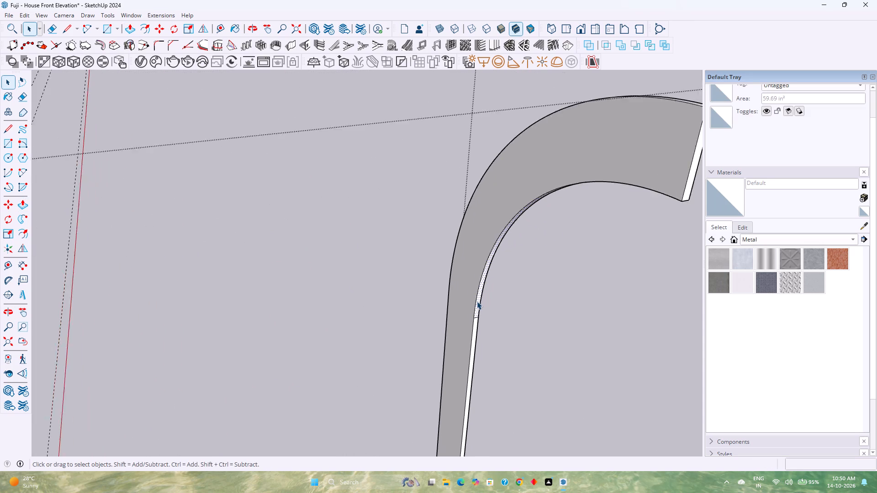
scroll(477, 301, up, 5)
click(472, 334)
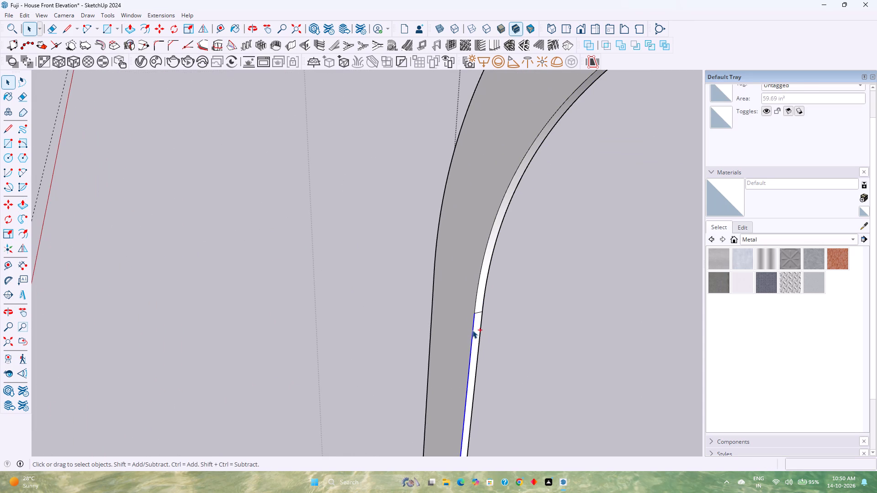
ctrl+click(478, 284)
scroll(478, 284, down, 9)
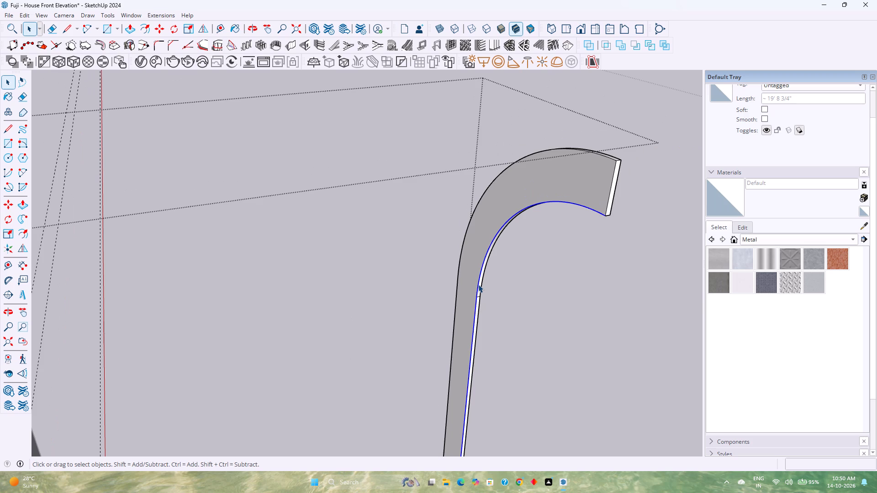
shift+middle_drag(472, 318, 465, 240)
scroll(465, 223, down, 3)
shift+middle_drag(461, 244, 408, 261)
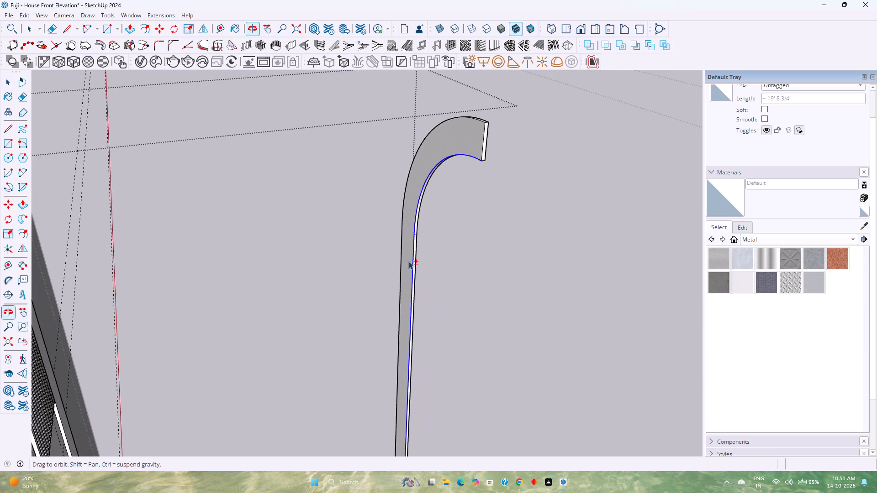
shift+middle_drag(408, 261, 408, 261)
middle_drag(402, 264, 570, 276)
scroll(538, 210, up, 2)
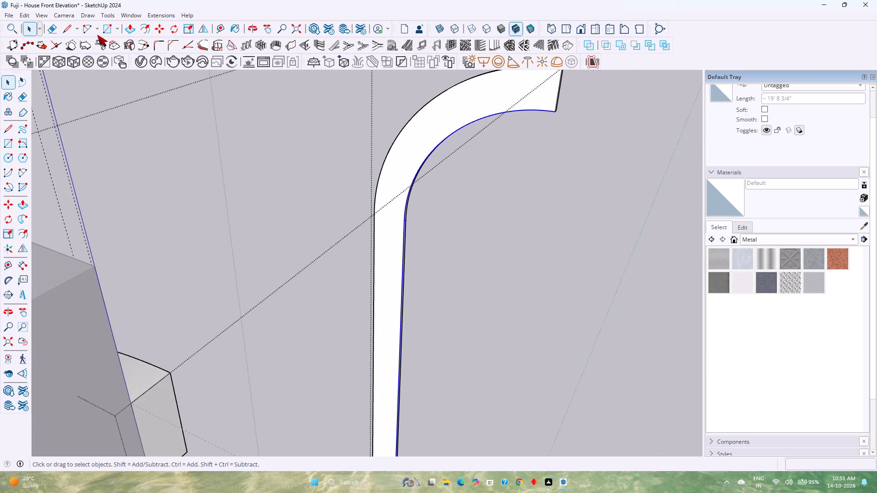
click(140, 31)
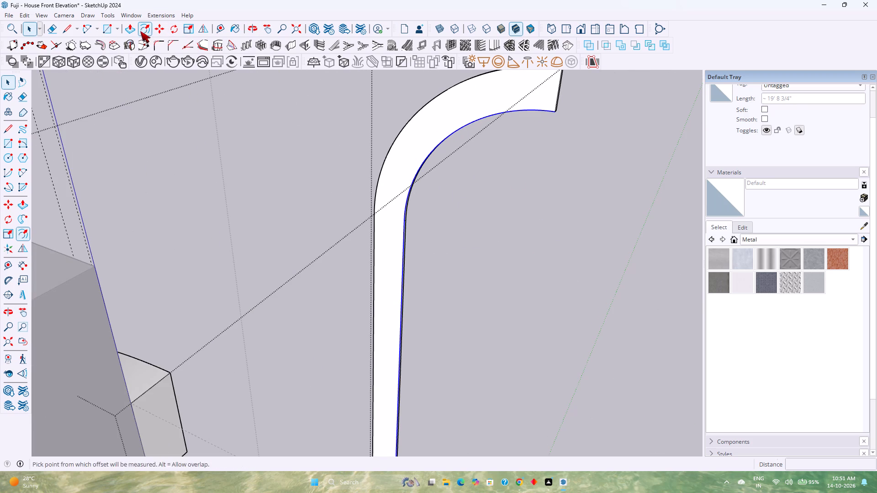
click(417, 173)
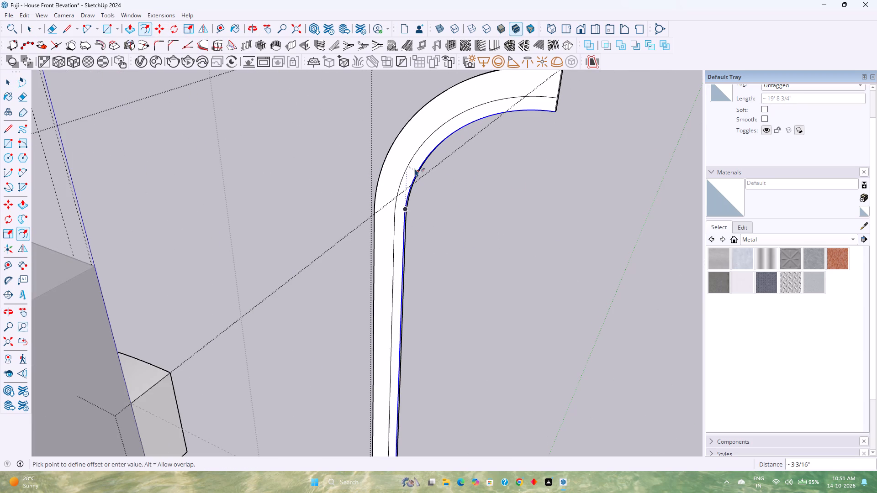
scroll(413, 167, up, 5)
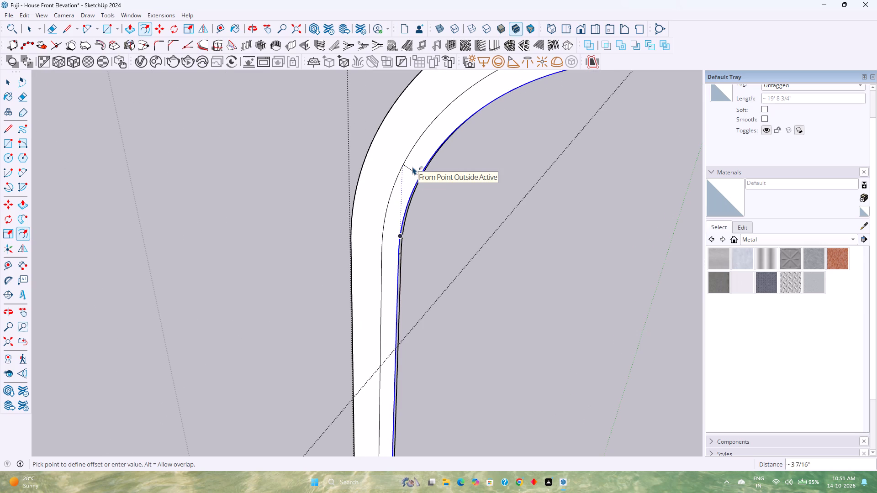
key(1)
key(Return)
Draw a short line closing the gap between the offset curve's bottom end and the profile's inner edge.
scroll(411, 179, up, 6)
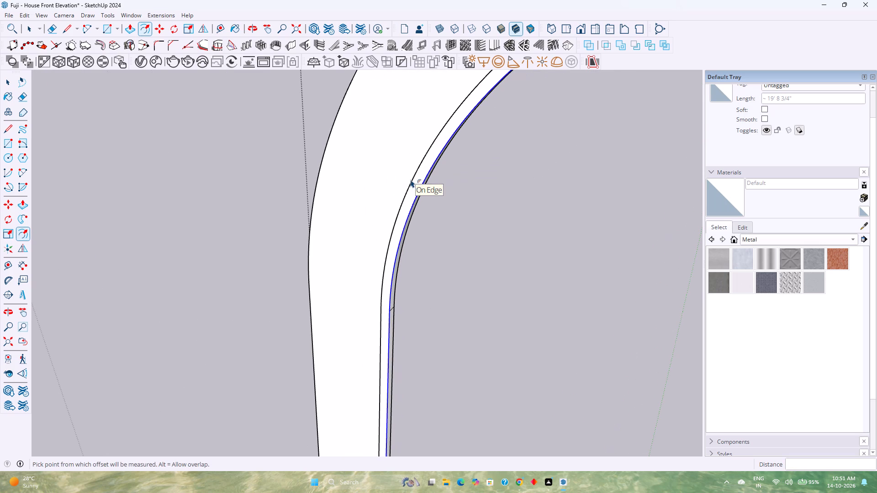
scroll(416, 189, up, 8)
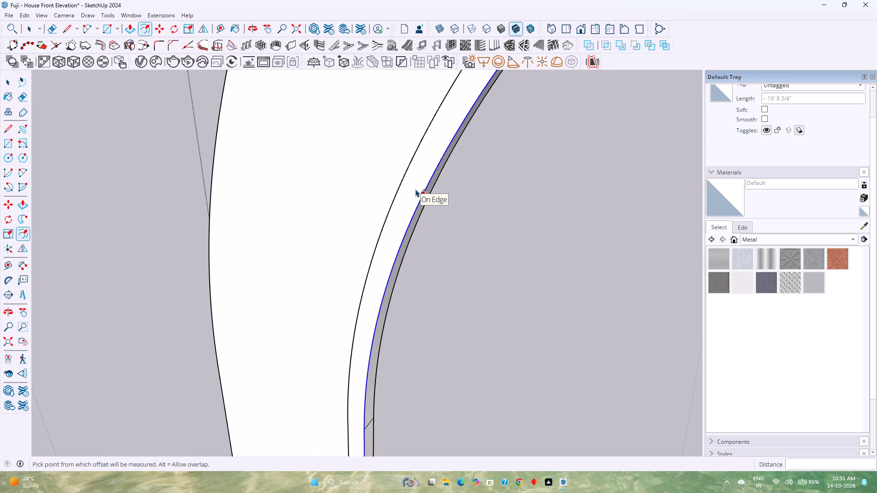
scroll(416, 189, down, 20)
scroll(416, 189, down, 1)
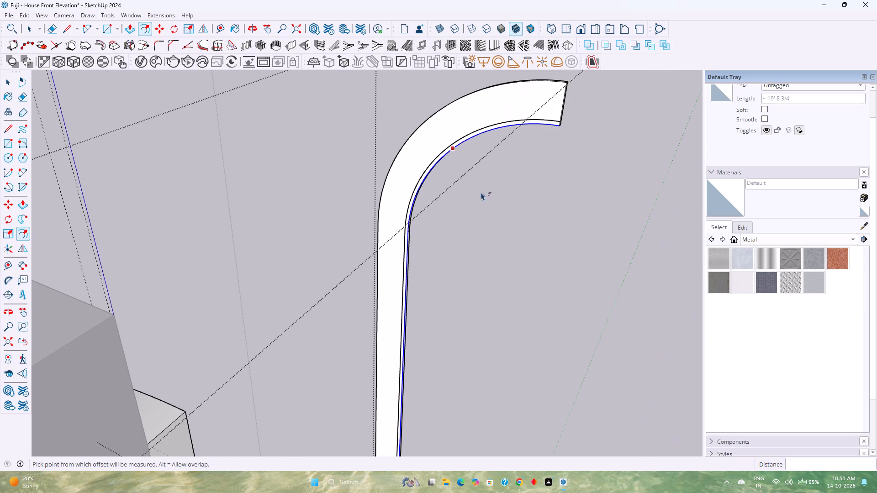
shift+middle_drag(432, 277, 405, 171)
shift+middle_click(405, 171)
scroll(415, 178, down, 3)
shift+middle_drag(411, 291, 405, 221)
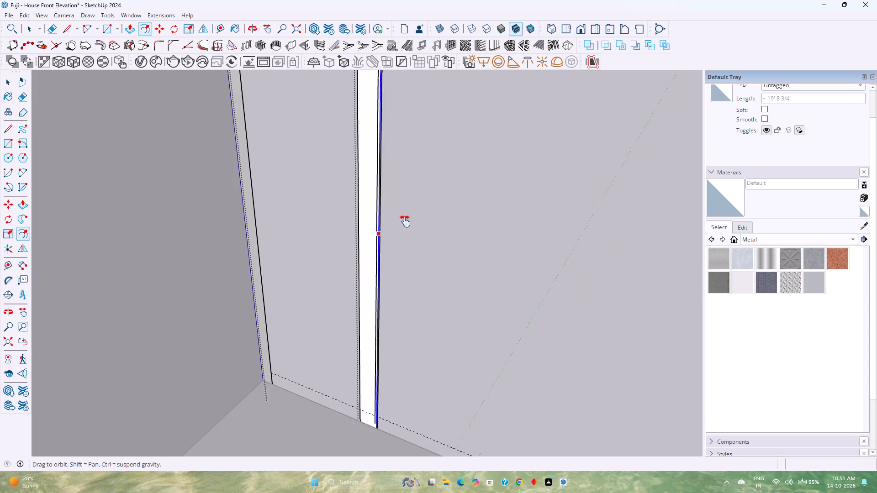
shift+middle_drag(405, 221, 406, 211)
shift+middle_click(406, 207)
scroll(375, 362, up, 13)
scroll(380, 362, down, 1)
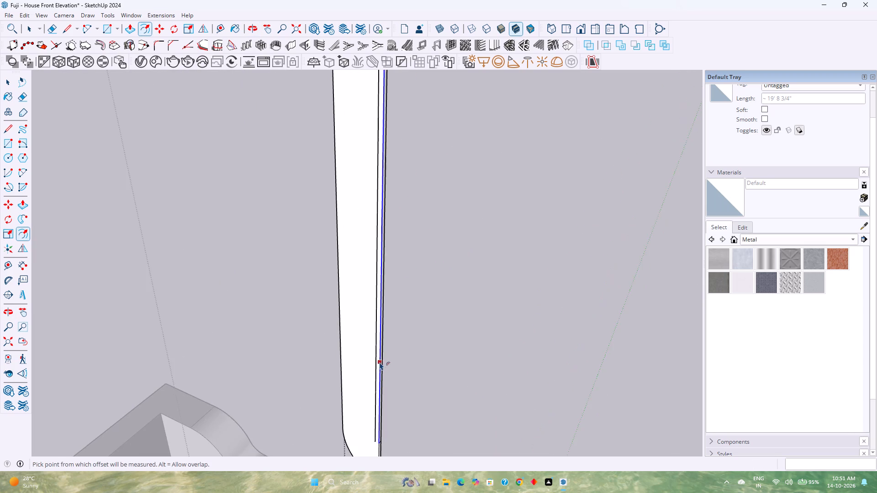
shift+middle_drag(380, 362, 396, 257)
shift+middle_click(396, 257)
scroll(386, 357, up, 3)
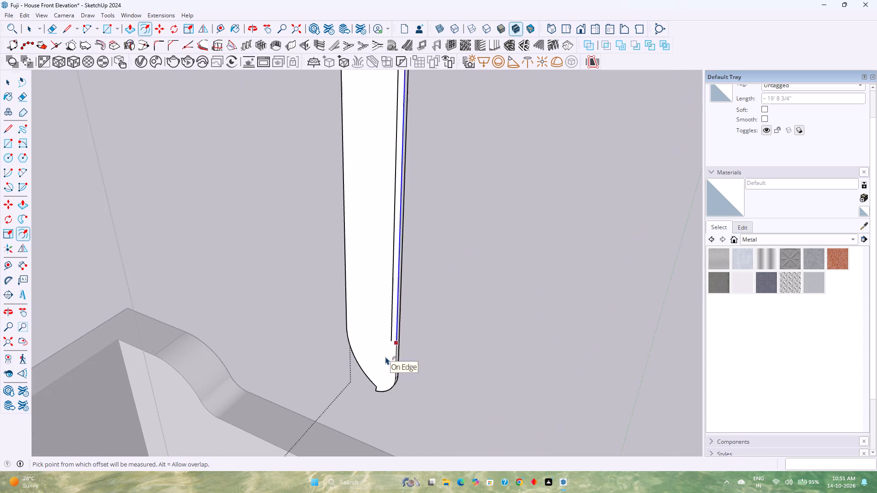
scroll(386, 357, up, 6)
key(l)
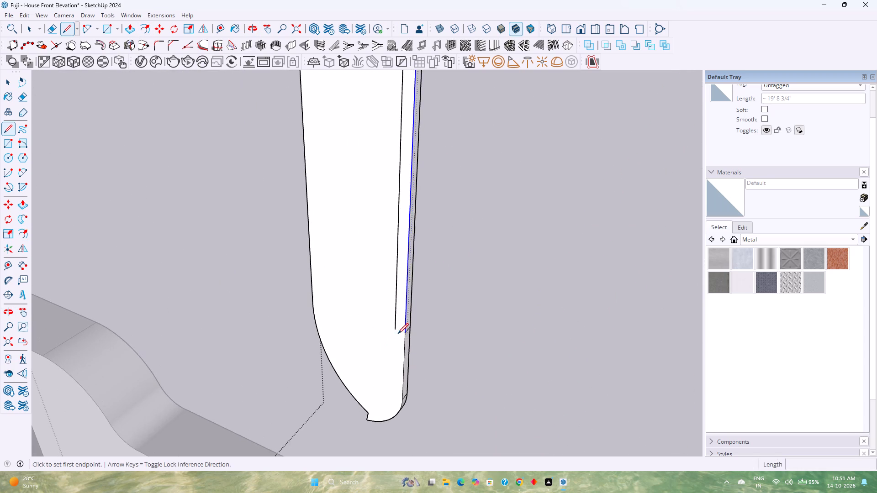
scroll(399, 334, up, 7)
click(409, 331)
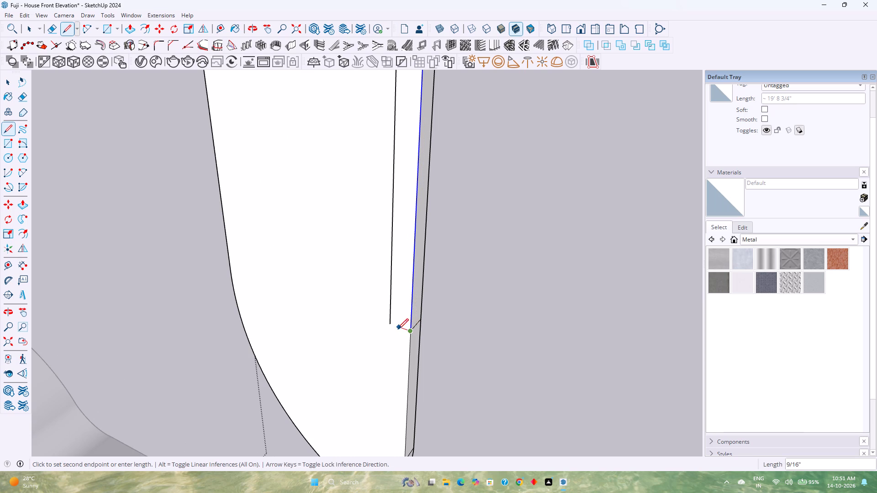
click(392, 326)
key(space)
Delete the short edge crossing the profile's inner side thickness at the closed strip's bottom corner.
scroll(407, 330, up, 2)
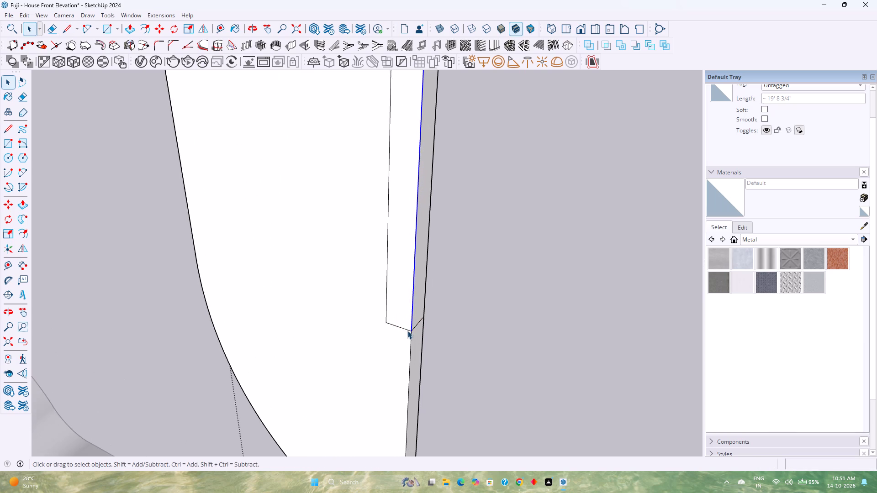
scroll(407, 330, up, 1)
click(417, 326)
key(Delete)
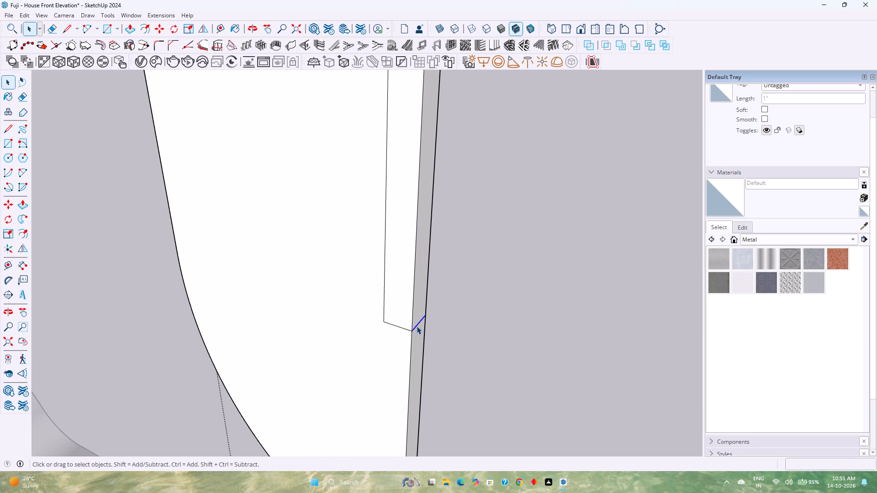
Select the narrow closed strip along the profile's inner curve together with its bounding edges.
scroll(417, 323, down, 11)
shift+middle_drag(403, 282, 381, 425)
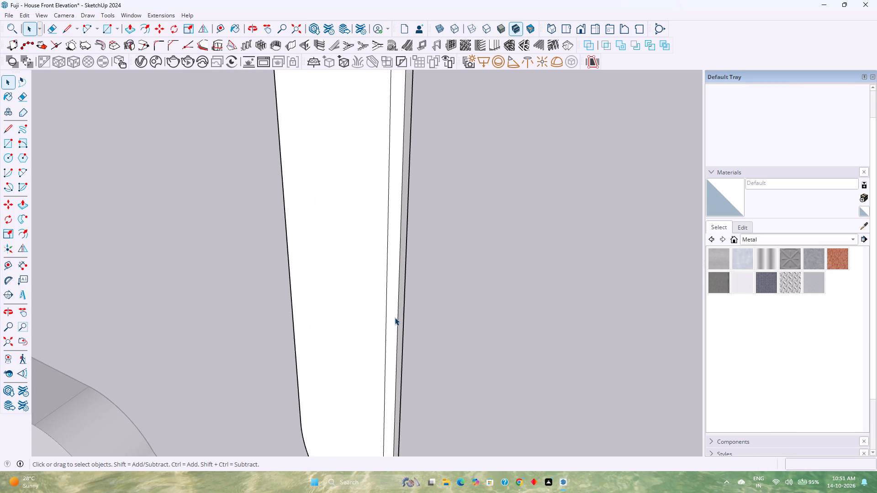
click(393, 317)
scroll(392, 301, down, 8)
shift+middle_drag(392, 298, 376, 368)
shift+scroll(392, 298, down, 1)
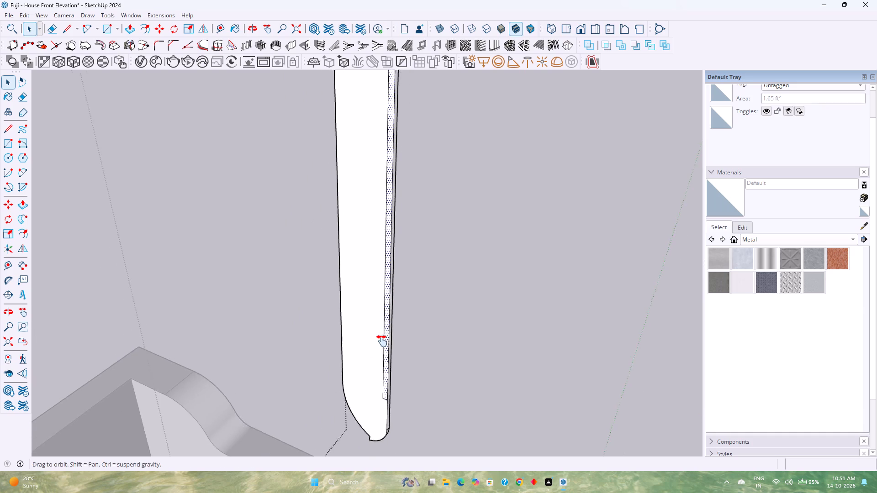
shift+middle_drag(376, 368, 335, 471)
scroll(334, 396, down, 4)
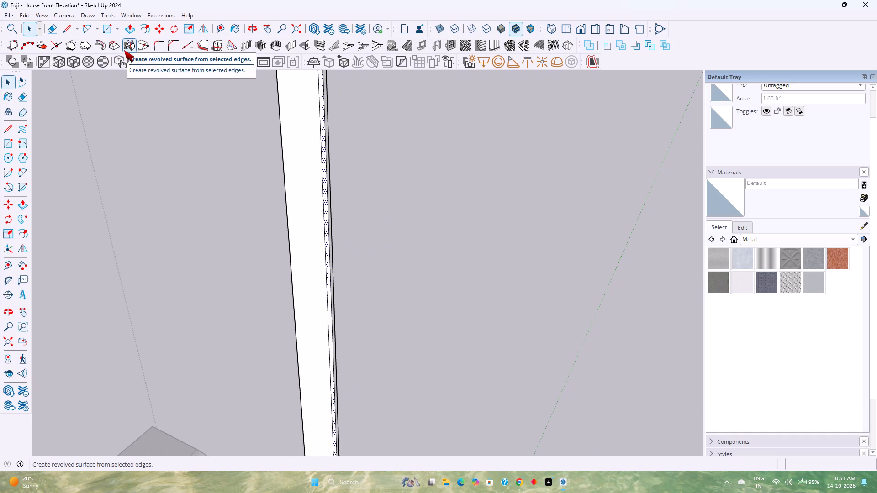
scroll(257, 210, down, 4)
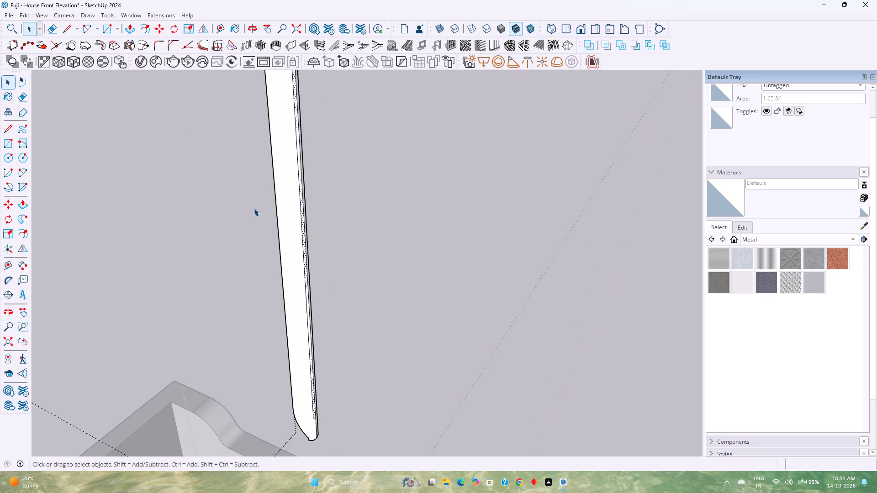
scroll(254, 208, down, 5)
shift+middle_drag(262, 186, 216, 392)
shift+middle_drag(209, 210, 169, 363)
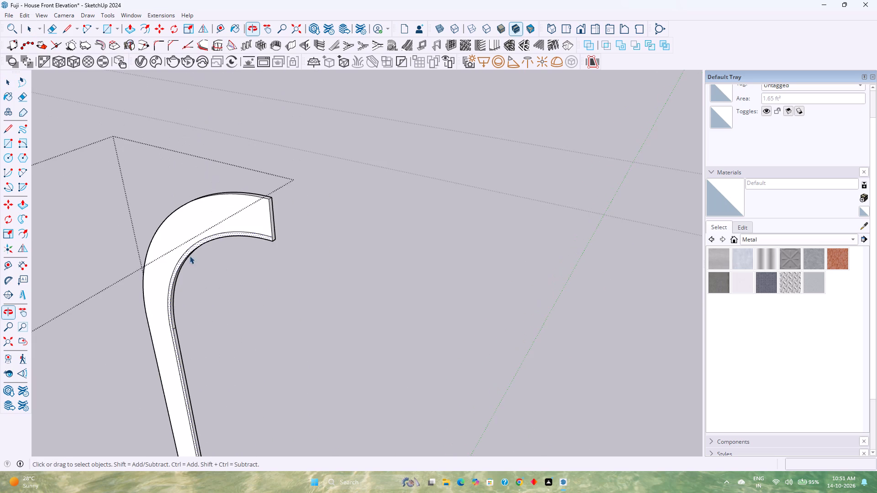
scroll(271, 220, up, 9)
double_click(270, 225)
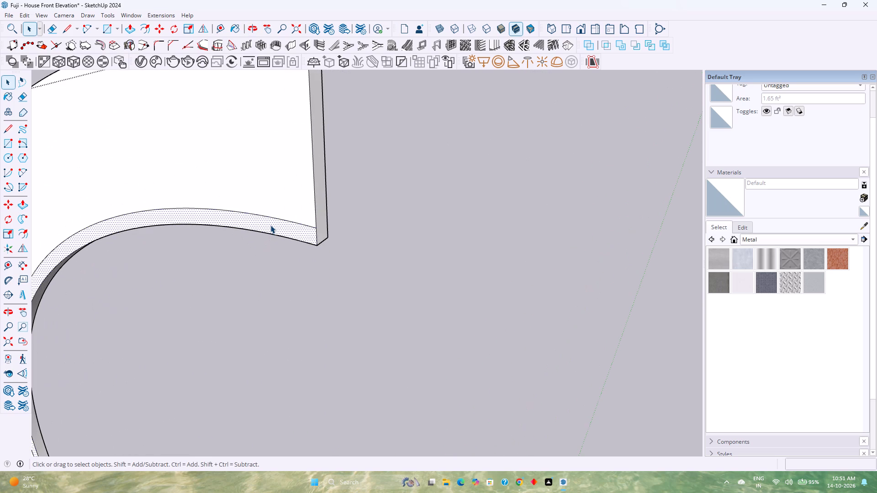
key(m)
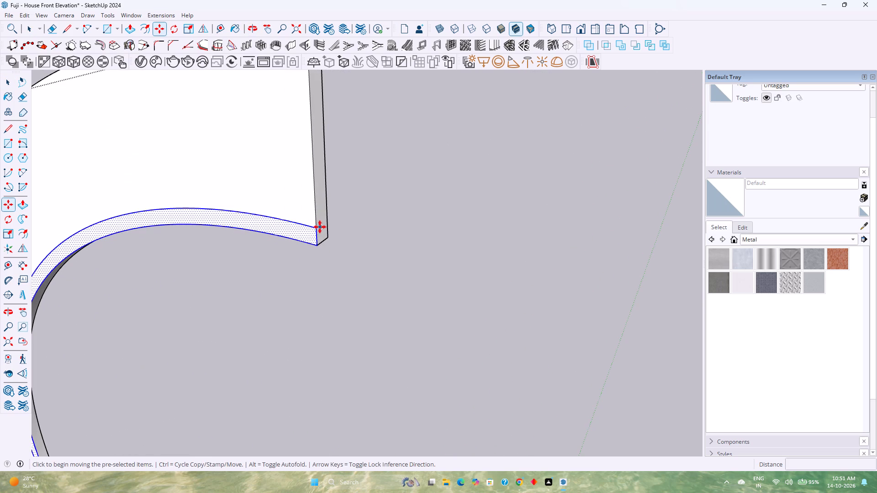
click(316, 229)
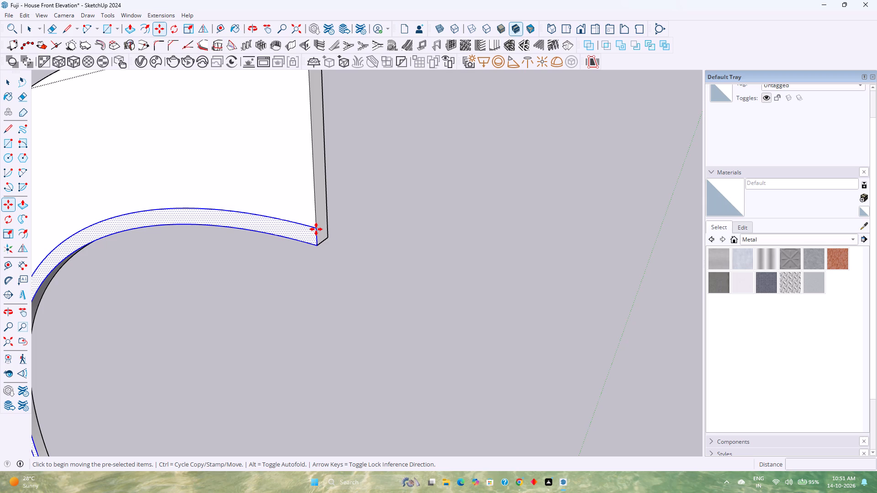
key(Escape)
Offset the selected strip's outline inward by 0.25".
click(142, 26)
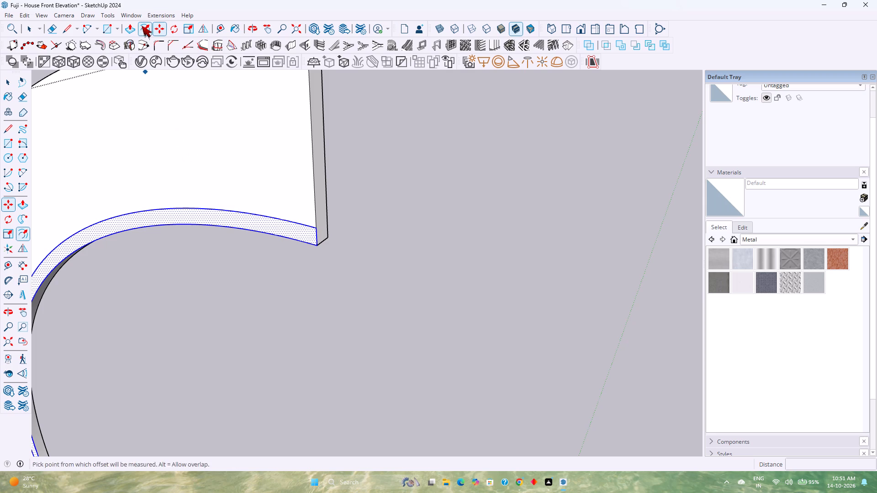
click(242, 215)
scroll(242, 219, up, 6)
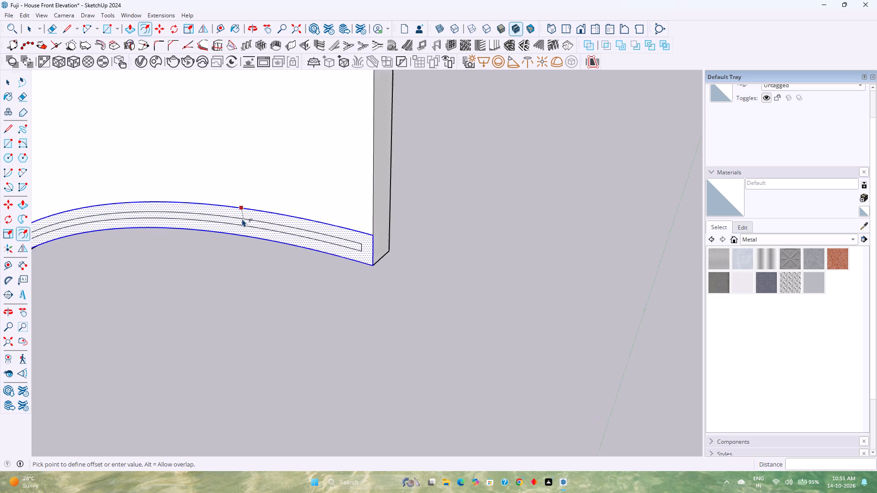
scroll(242, 219, up, 3)
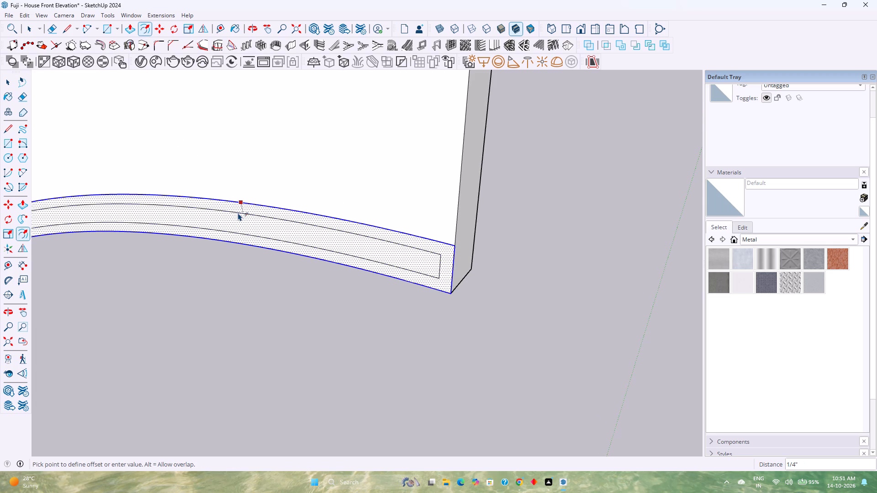
text(0.25)
key(Return)
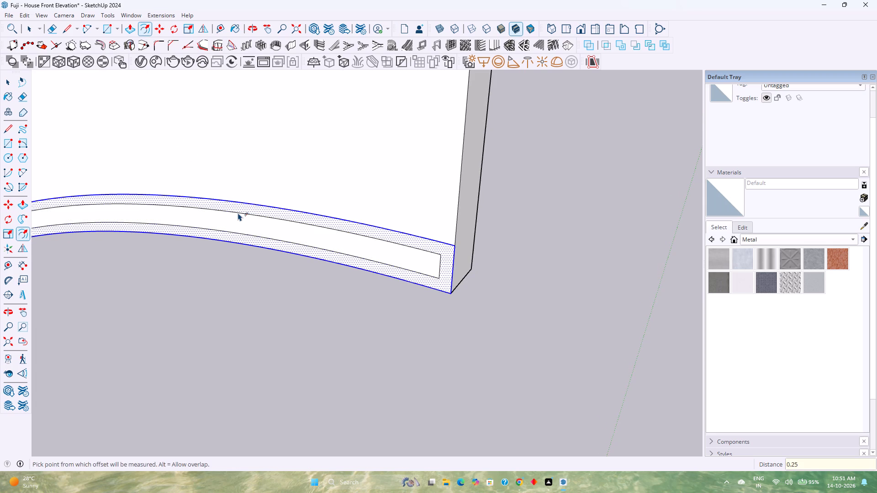
Copy the inner inset strip face with its bounding edges to 2' away from the panel.
key(space)
click(352, 241)
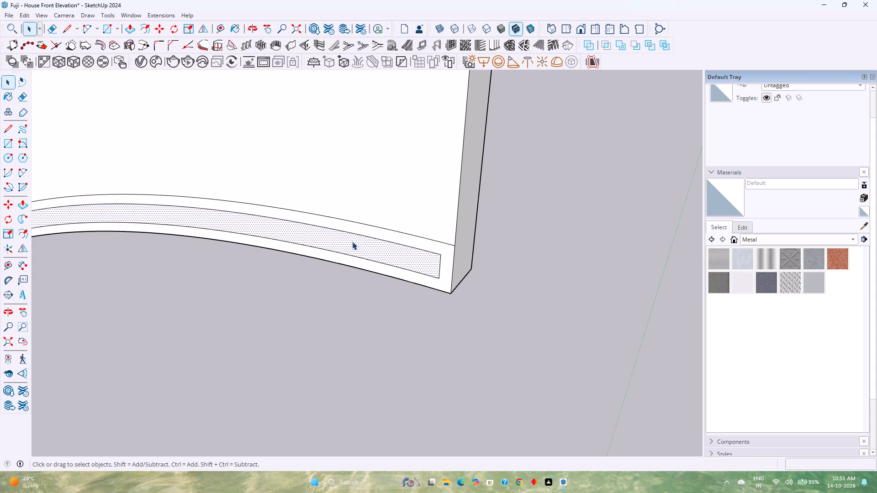
double_click(352, 241)
double_click(359, 249)
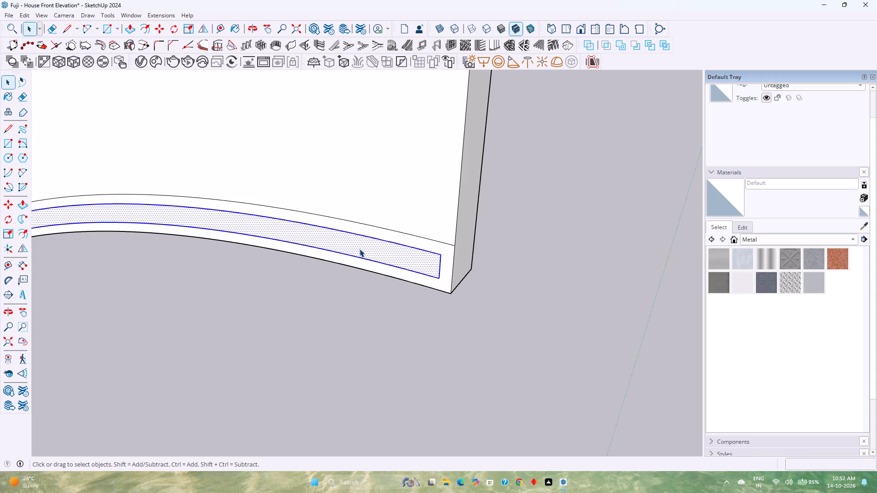
key(m)
click(439, 257)
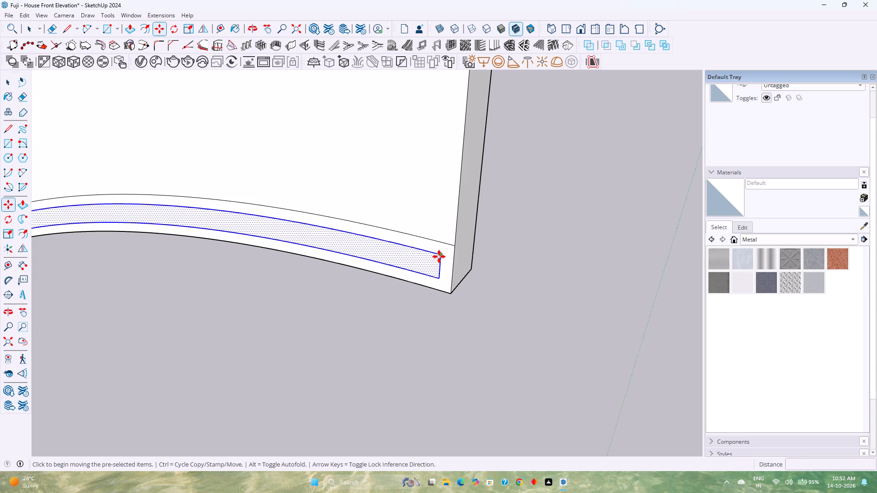
scroll(492, 269, down, 10)
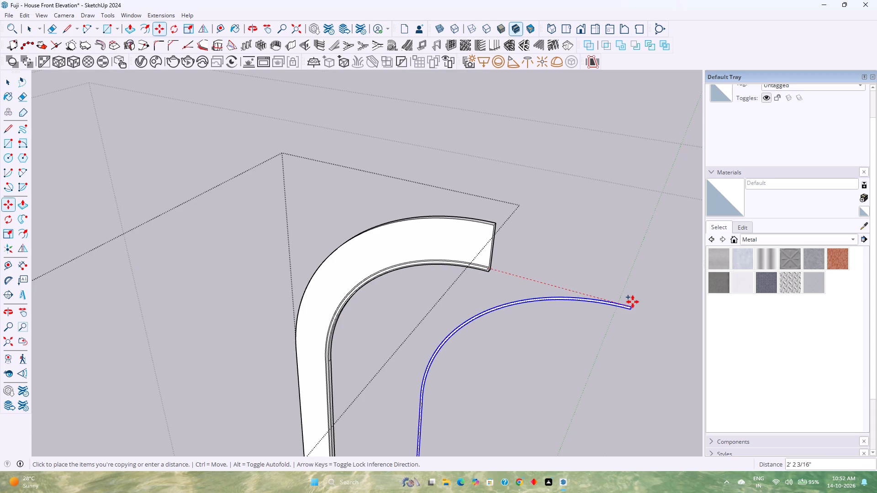
text(2')
key(Return)
key(space)
Push the original inset strip face 0.25" into the panel as a groove along the inner curve.
scroll(490, 276, up, 2)
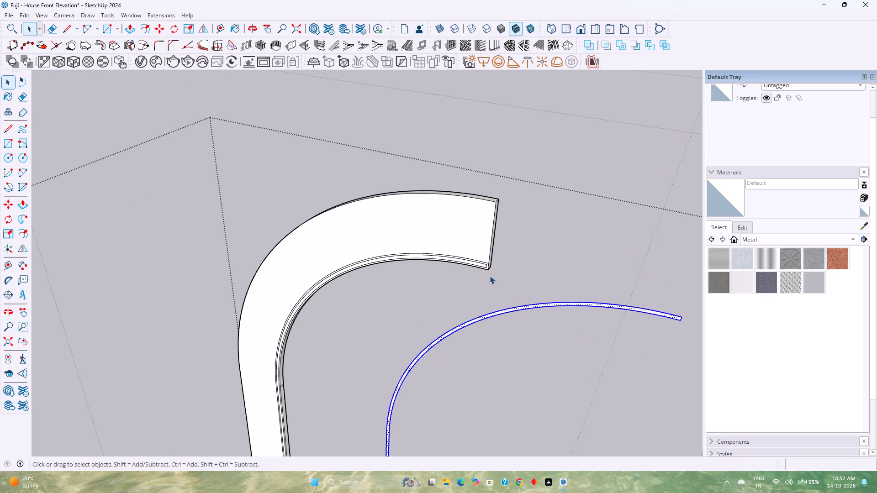
scroll(490, 276, up, 7)
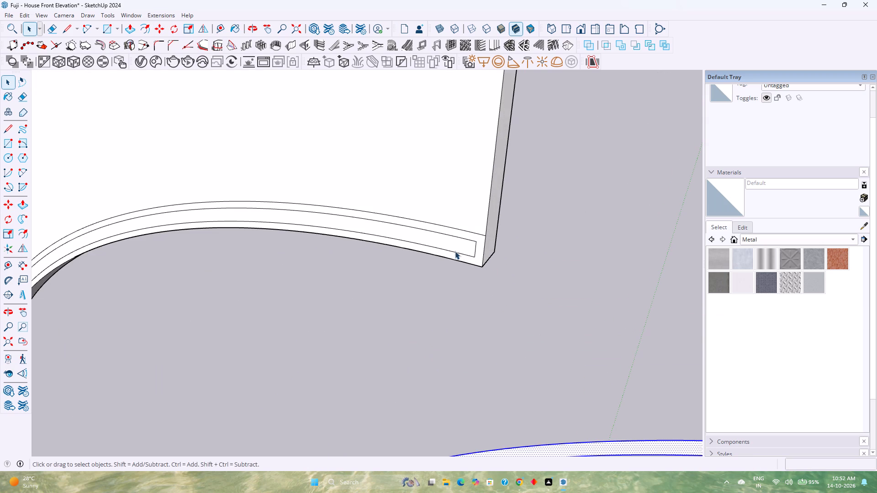
key(p)
key(Escape)
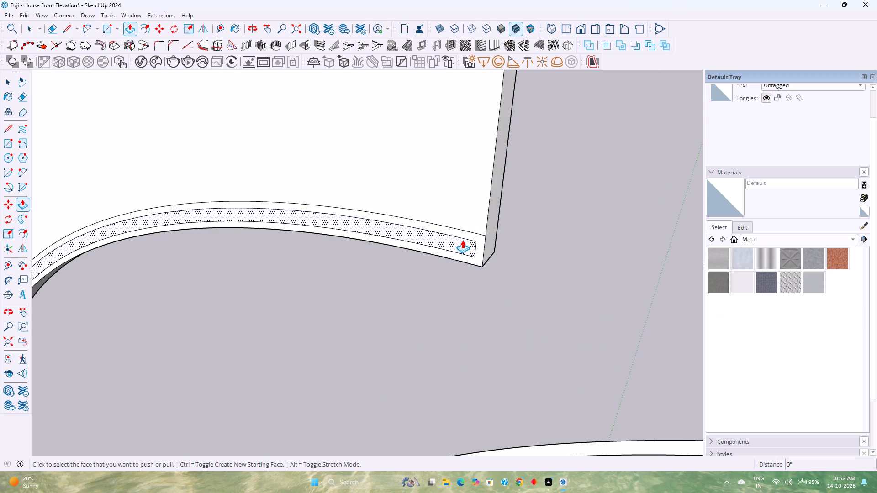
click(455, 246)
text(0.25)
key(Return)
key(space)
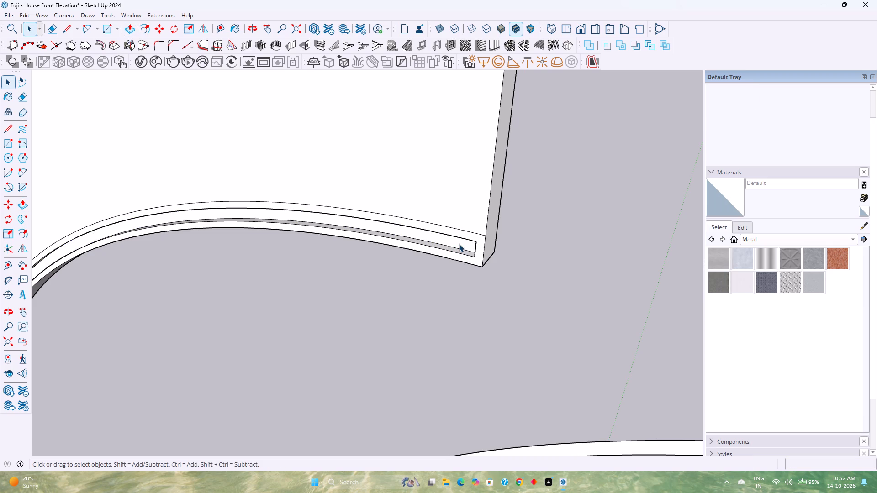
Delete the leftover offset line beside the groove along both the curved and straight portions of the panel face.
double_click(468, 231)
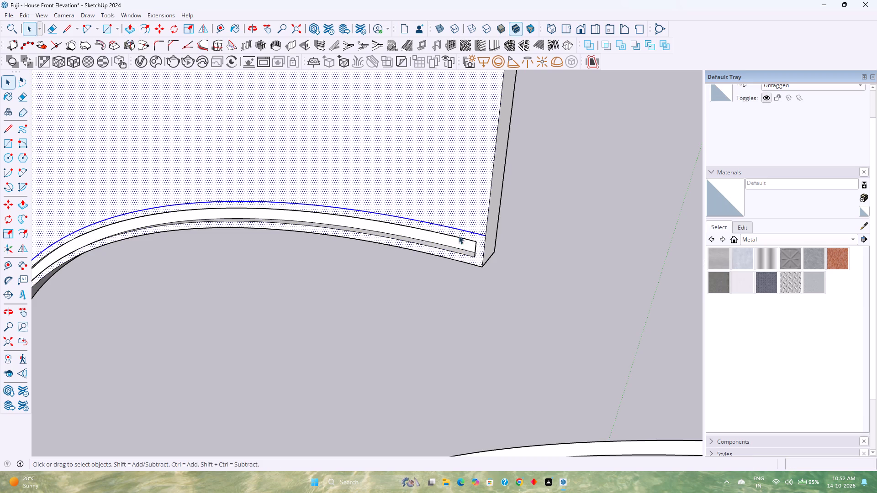
shift+middle_drag(411, 259, 642, 287)
click(306, 232)
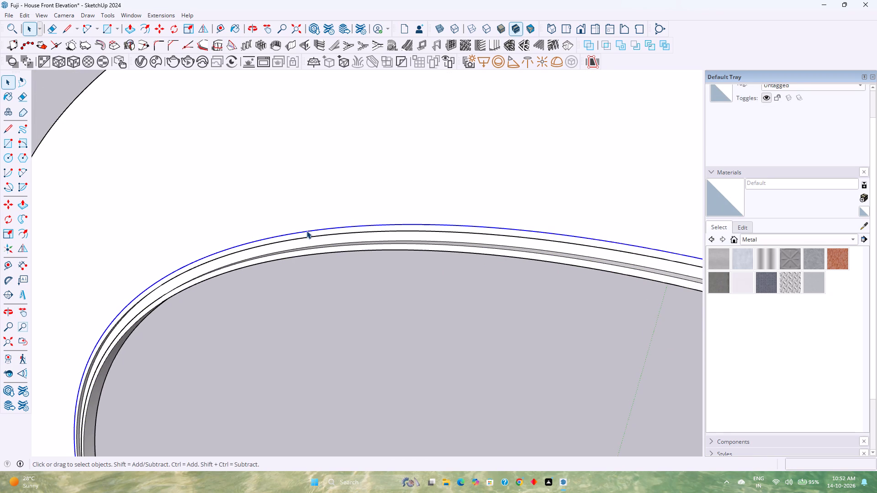
key(Delete)
scroll(193, 272, down, 6)
shift+middle_drag(188, 303, 190, 256)
shift+middle_drag(195, 246, 198, 241)
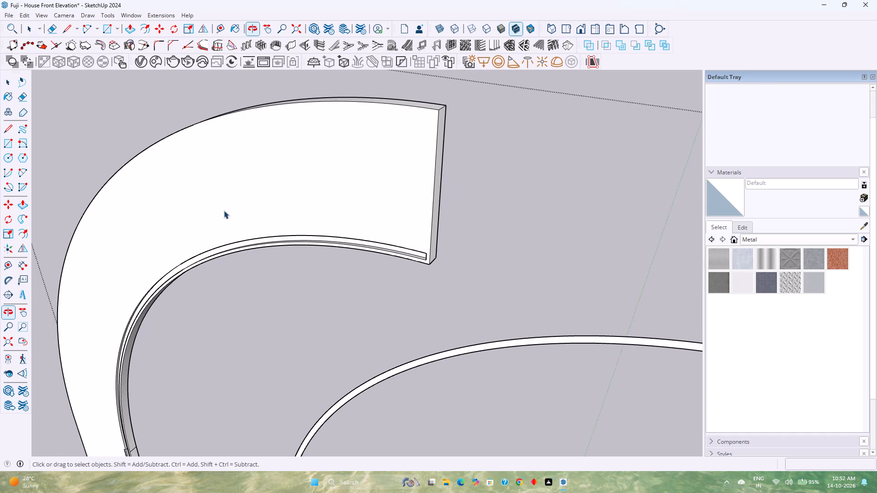
shift+middle_drag(186, 369, 222, 248)
shift+middle_click(224, 245)
scroll(181, 275, up, 8)
scroll(167, 295, down, 1)
scroll(167, 295, up, 4)
click(175, 283)
key(Delete)
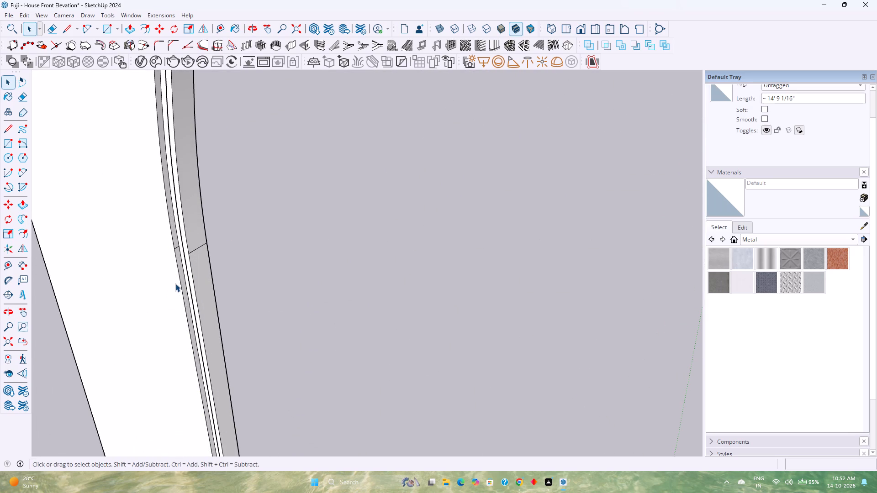
Delete the short leftover edge at the groove's bottom end.
scroll(175, 283, down, 17)
shift+middle_drag(190, 300, 185, 251)
shift+middle_click(185, 246)
scroll(207, 250, down, 9)
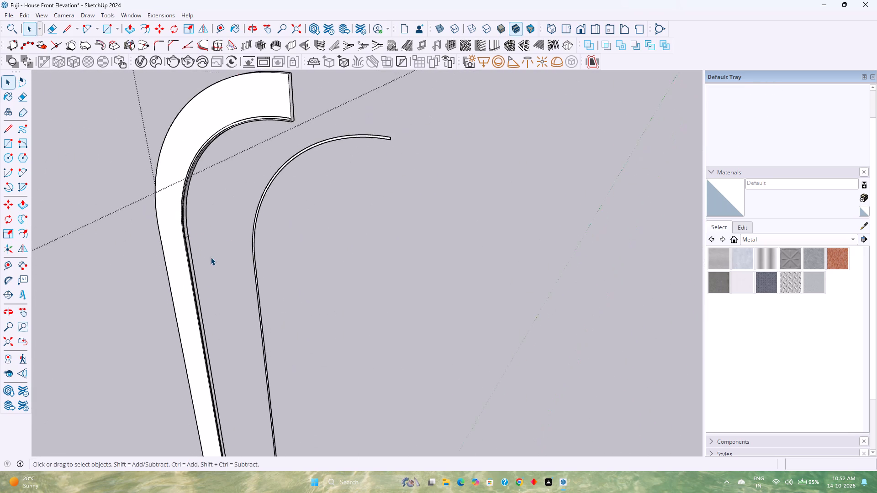
scroll(211, 257, down, 2)
shift+middle_drag(217, 309, 222, 223)
shift+middle_drag(232, 336, 230, 272)
shift+middle_click(232, 260)
scroll(227, 442, up, 9)
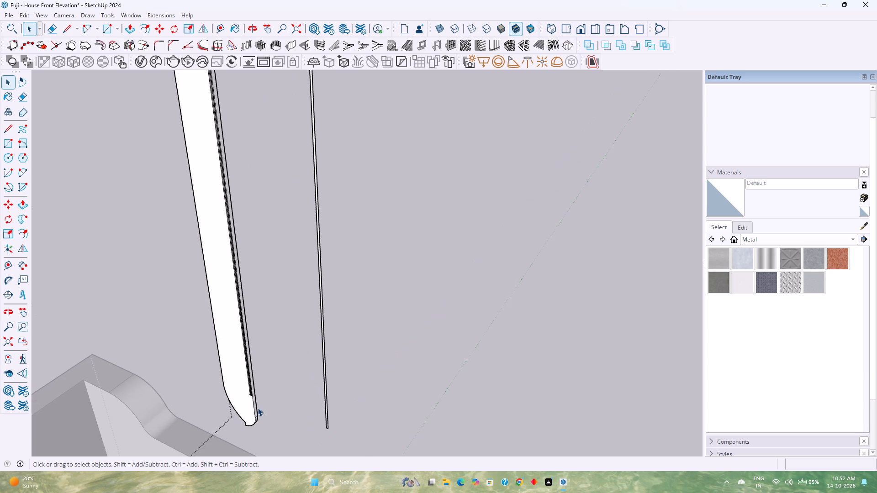
scroll(258, 408, up, 15)
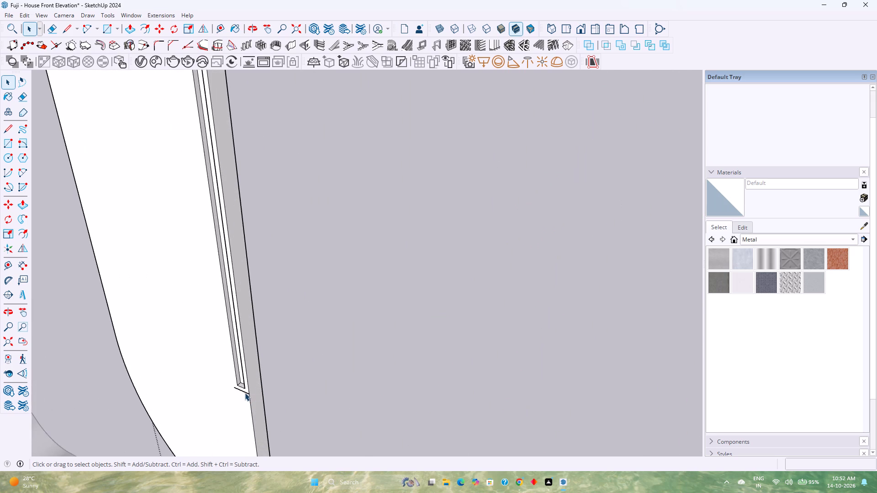
click(245, 392)
key(Delete)
Make a group from the copied strip face and its bounding edges.
scroll(245, 392, down, 9)
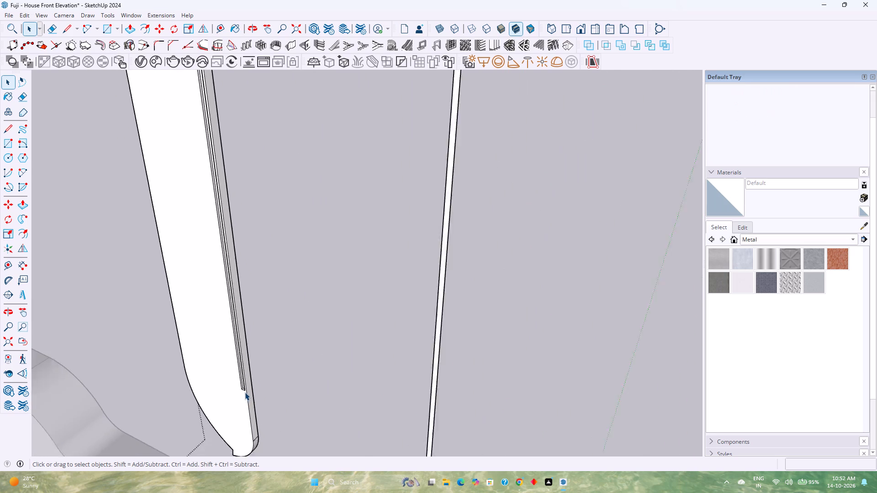
scroll(245, 392, down, 7)
shift+middle_drag(261, 367, 254, 475)
scroll(294, 359, up, 7)
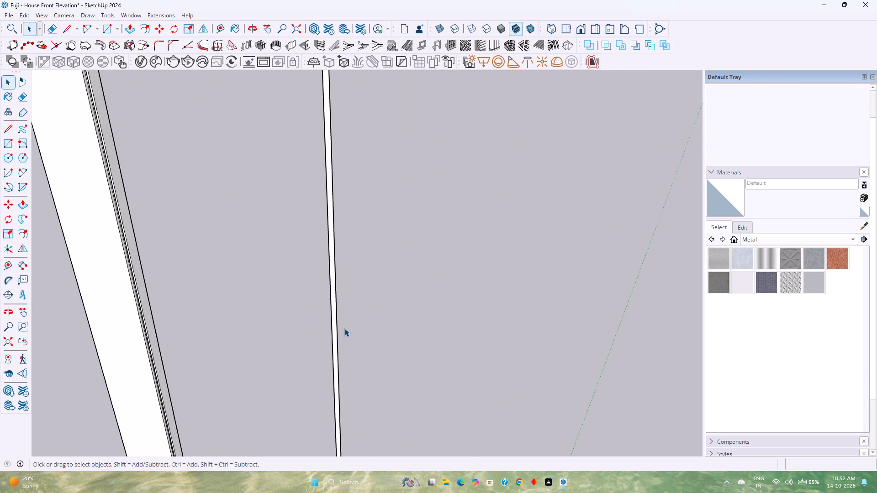
click(334, 335)
double_click(334, 335)
right_click(334, 335)
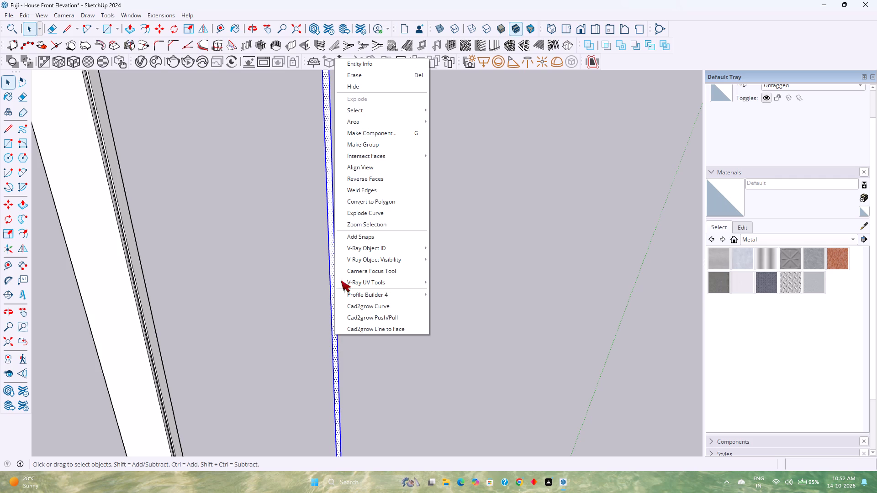
click(351, 148)
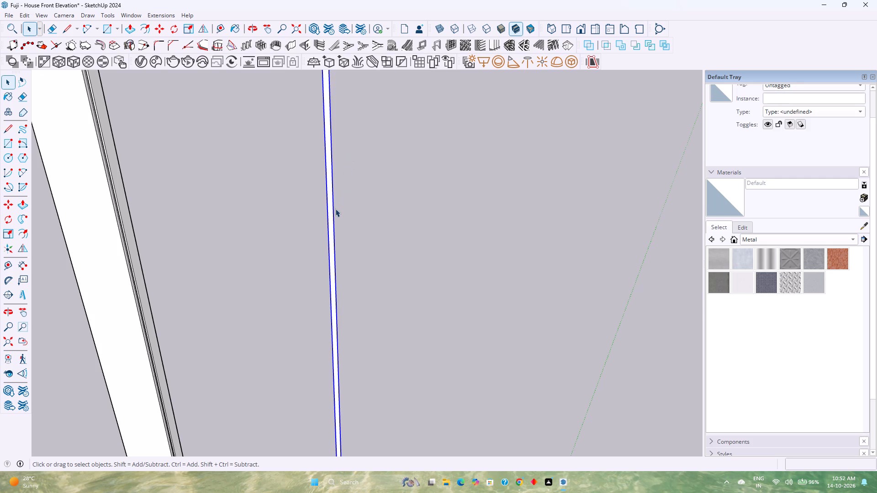
Extrude the grouped strip's face 0.25" inside its group, and exit the group.
double_click(330, 216)
key(p)
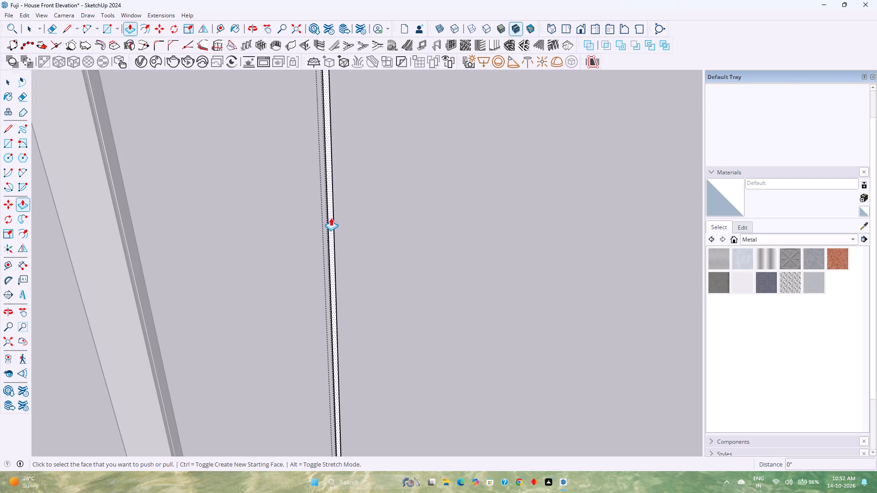
click(332, 216)
text(0.25)
key(Return)
key(Escape)
key(space)
scroll(337, 226, down, 3)
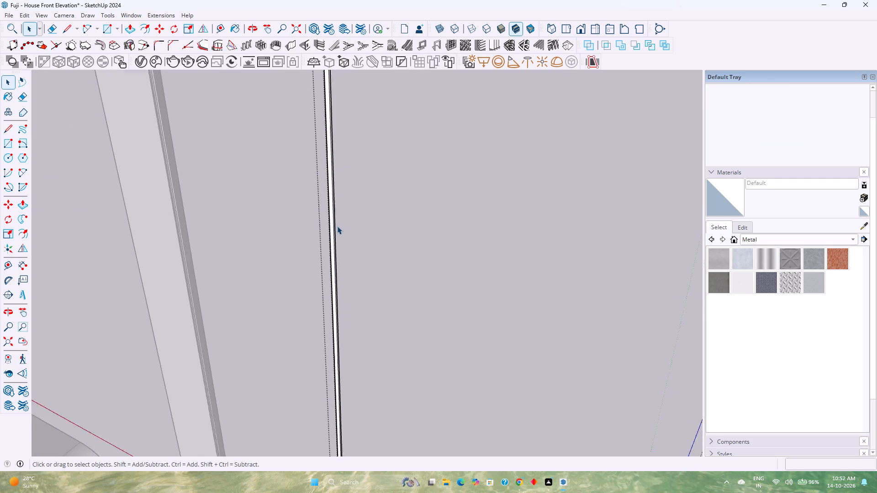
scroll(337, 226, down, 2)
key(Escape)
Select the extruded strip group standing beside the panel.
click(332, 234)
scroll(338, 230, down, 4)
shift+middle_drag(339, 227, 327, 283)
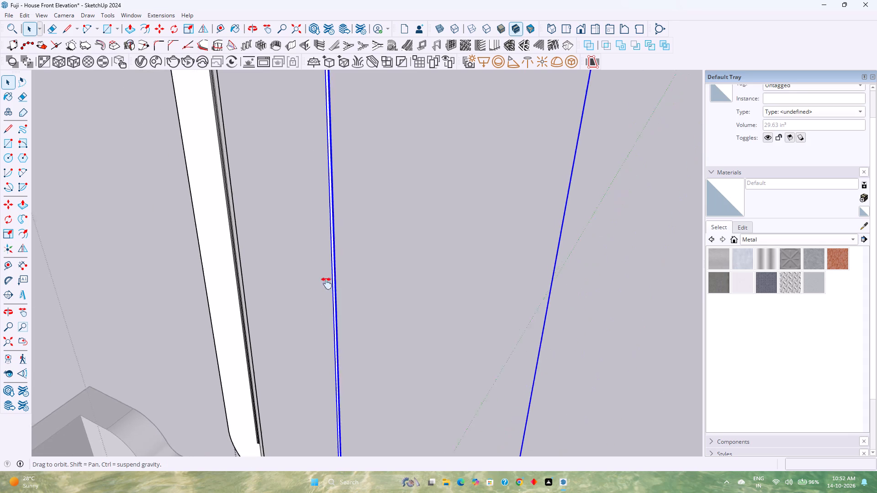
shift+middle_drag(327, 283, 291, 363)
middle_click(291, 363)
scroll(313, 288, down, 3)
shift+middle_drag(320, 264, 260, 387)
scroll(299, 296, down, 4)
shift+middle_drag(296, 283, 266, 391)
shift+middle_click(265, 391)
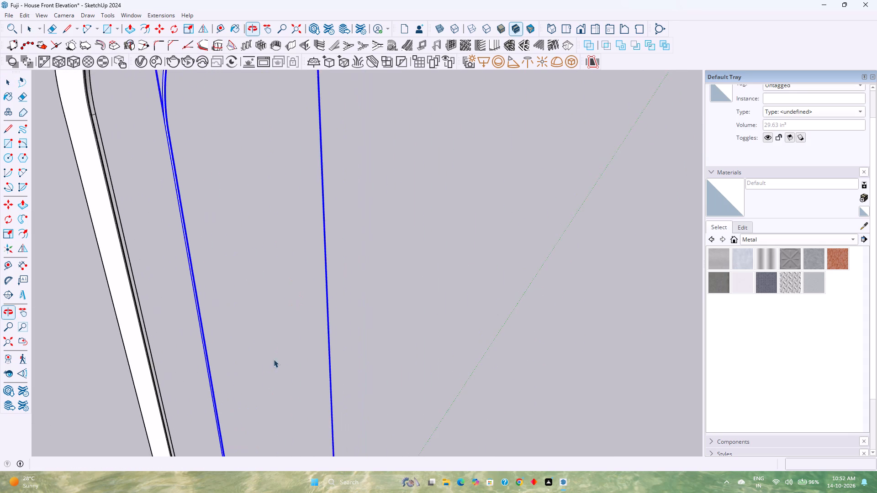
scroll(285, 319, down, 2)
shift+middle_drag(285, 312, 278, 417)
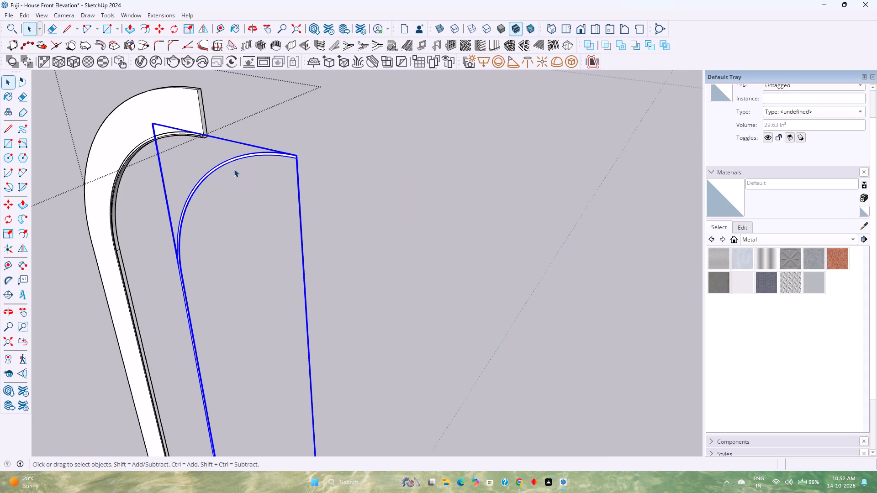
Create a new Emissive material in the V-Ray Asset Editor.
click(141, 65)
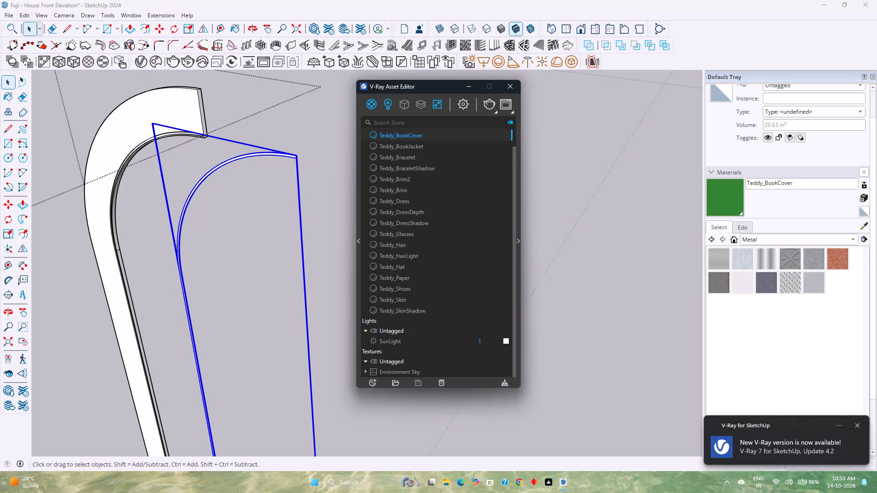
right_click(372, 105)
click(391, 134)
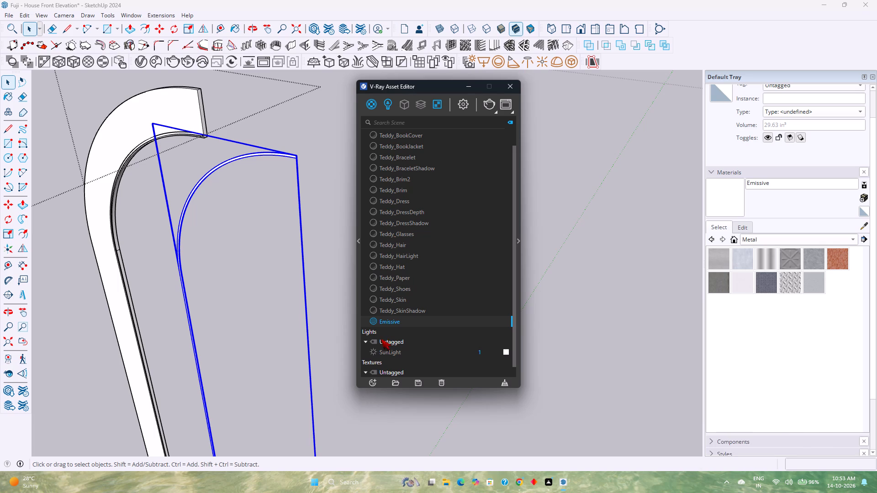
Rename the new Emissive material as Outer Curve Light.
right_click(387, 323)
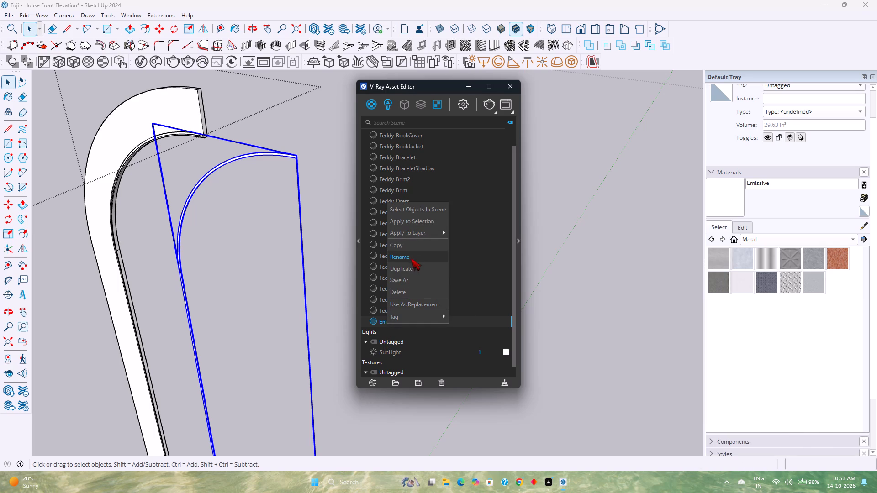
click(411, 259)
key(BackSpace)
key(BackSpace)
key(BackSpace)
key(BackSpace)
key(BackSpace)
key(BackSpace)
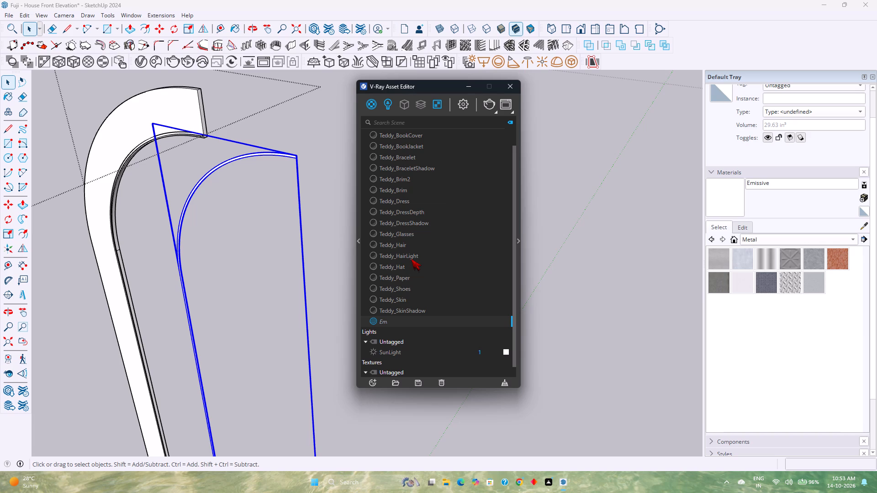
key(BackSpace)
key(BackSpace)
text(Outer)
key(space)
text(U=)
text(Curve)
key(space)
key(BackSpace)
key(BackSpace)
key(BackSpace)
key(BackSpace)
key(BackSpace)
key(BackSpace)
key(BackSpace)
key(BackSpace)
text(Curveb)
key(space)
key(BackSpace)
key(BackSpace)
key(space)
text(Lih)
key(BackSpace)
text(gth)
key(BackSpace)
key(BackSpace)
text(ht)
key(Return)
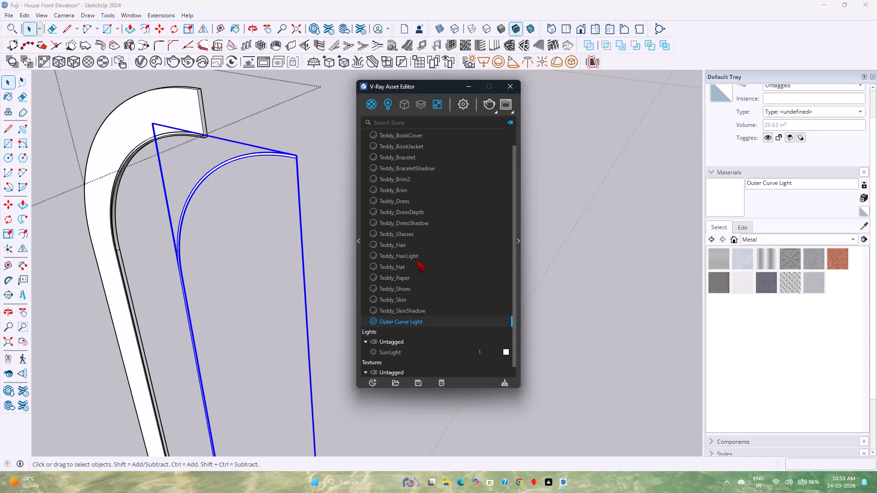
Set the Outer Curve Light emissive colour to light peach (R 0.98, G 0.866, B 0.73) and its intensity to 10.
click(517, 236)
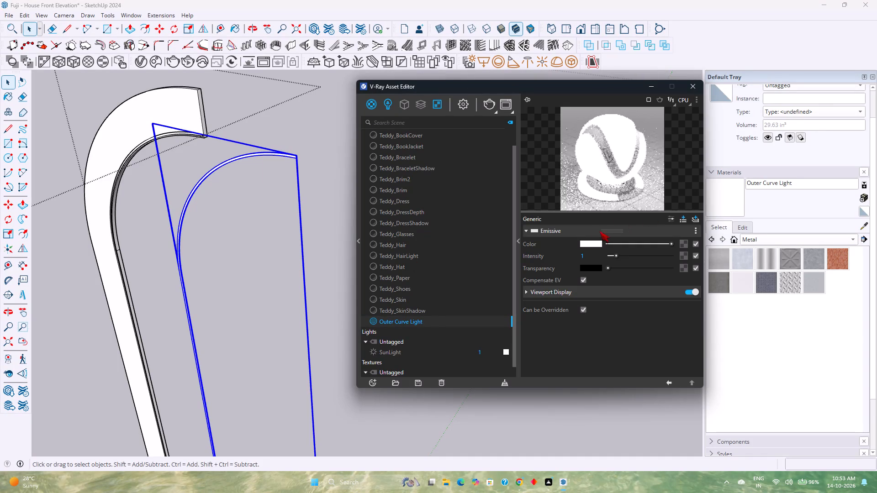
click(586, 244)
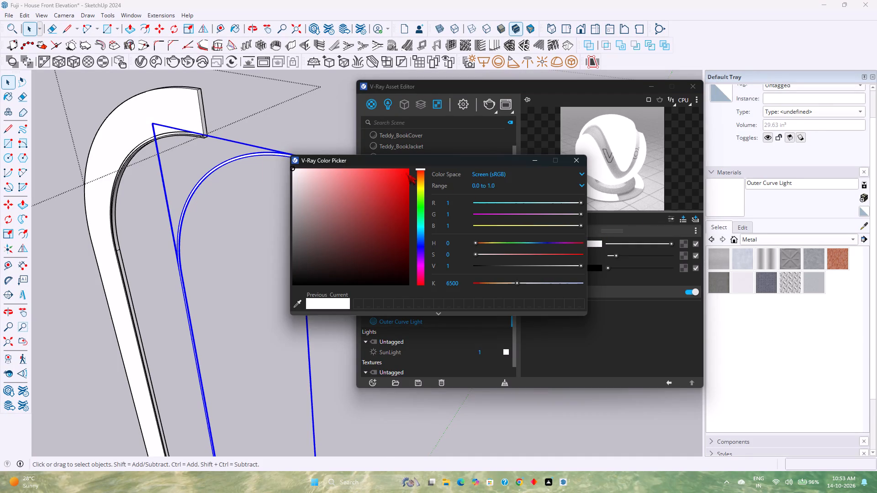
click(420, 179)
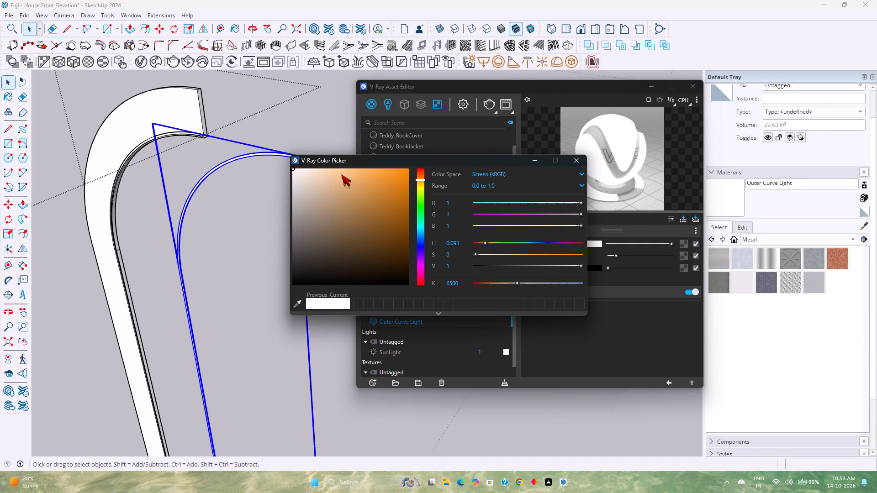
click(322, 171)
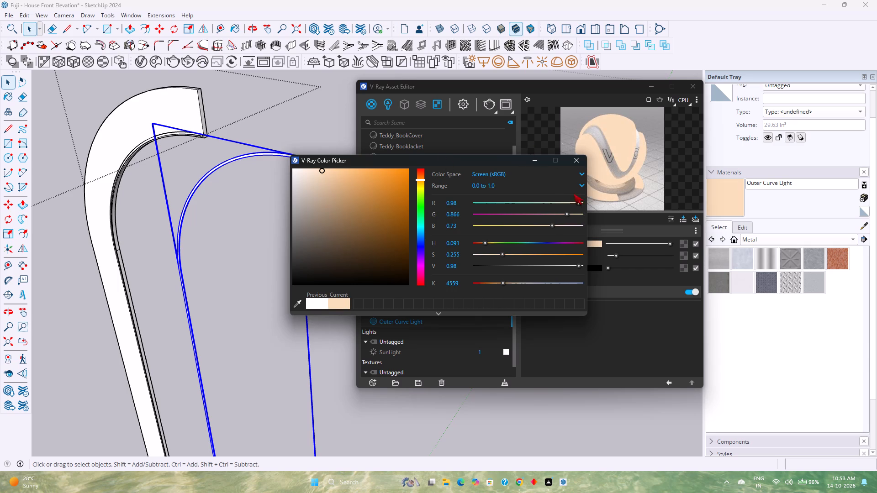
click(576, 163)
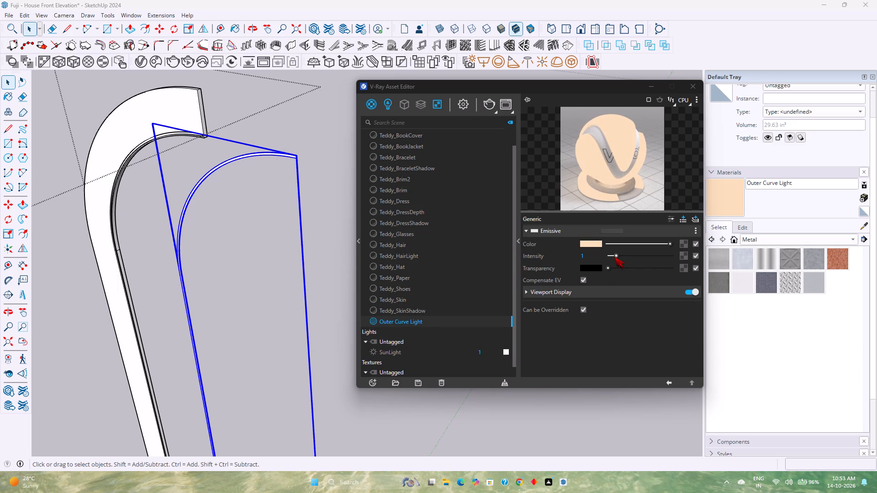
drag(614, 257, 671, 259)
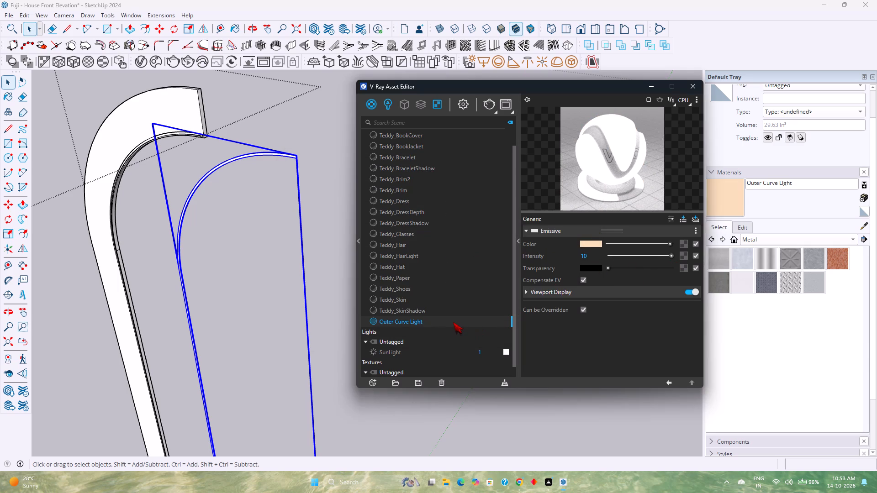
Apply the Outer Curve Light material to the selected strip group and close the V-Ray Asset Editor.
right_click(453, 322)
click(467, 218)
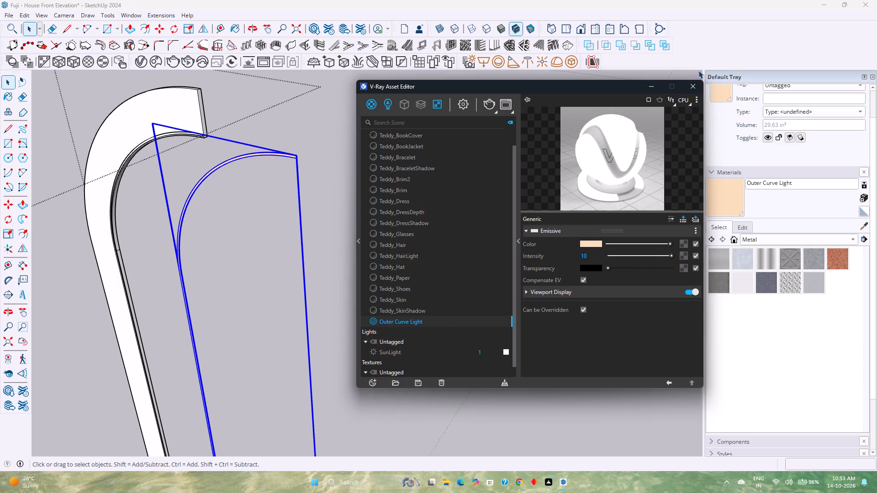
click(692, 84)
middle_click(515, 179)
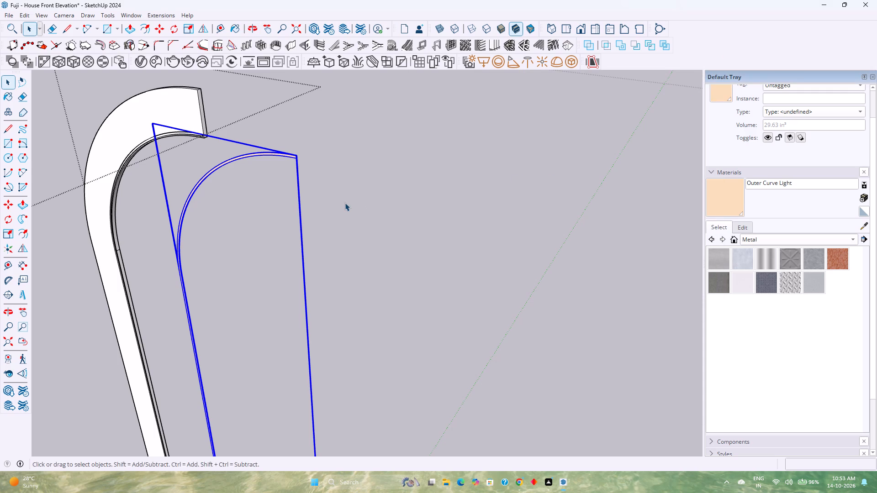
Move the strip group 2' from its upper end corner toward the curved panel.
key(m)
scroll(328, 189, up, 3)
middle_drag(289, 177, 400, 191)
scroll(319, 192, up, 9)
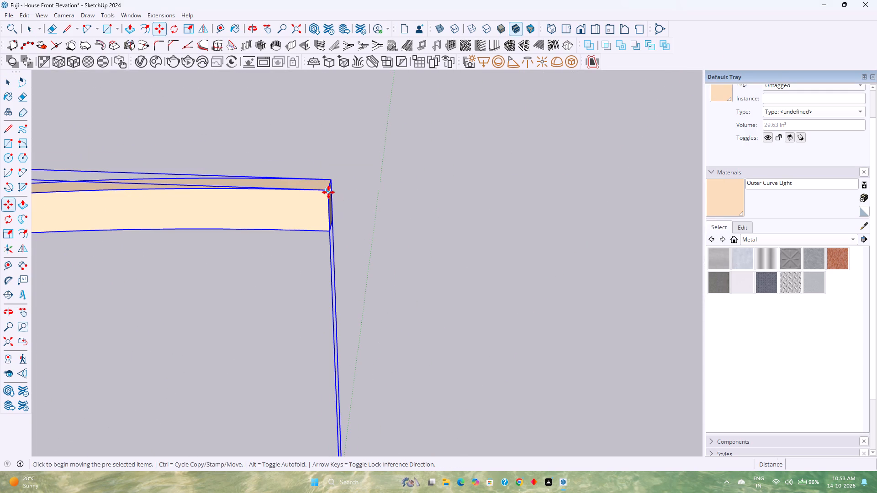
click(328, 192)
scroll(261, 204, down, 5)
shift+middle_drag(261, 204, 716, 212)
scroll(528, 195, down, 6)
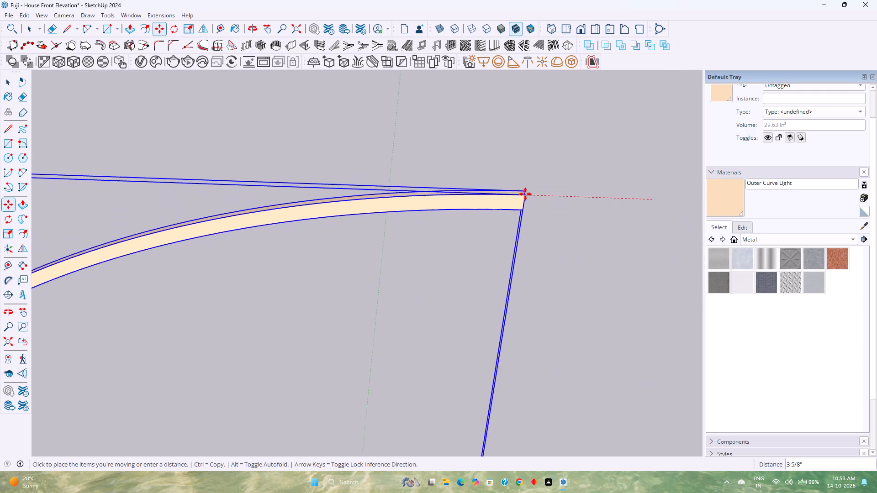
scroll(525, 194, down, 1)
text(2')
key(Return)
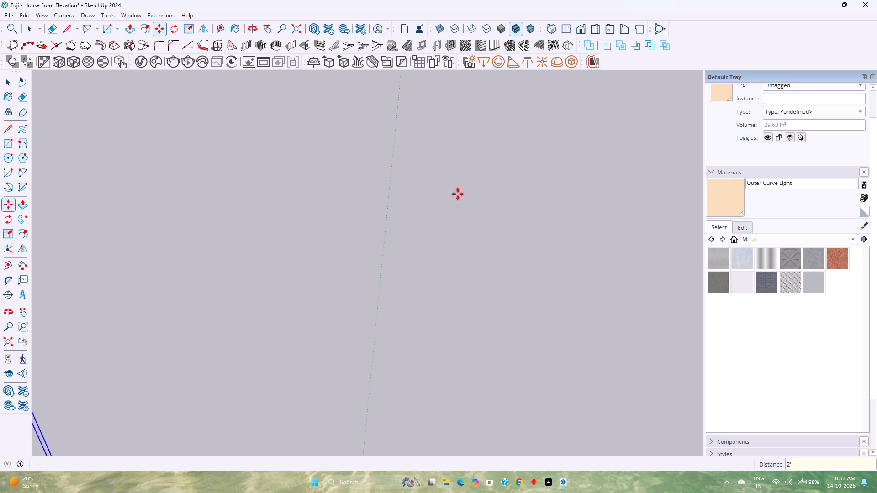
Move the strip group 1/4" into the panel's inner-curve groove, and clear the selection.
key(space)
scroll(458, 194, down, 4)
shift+middle_drag(458, 194, 567, 184)
scroll(342, 166, up, 7)
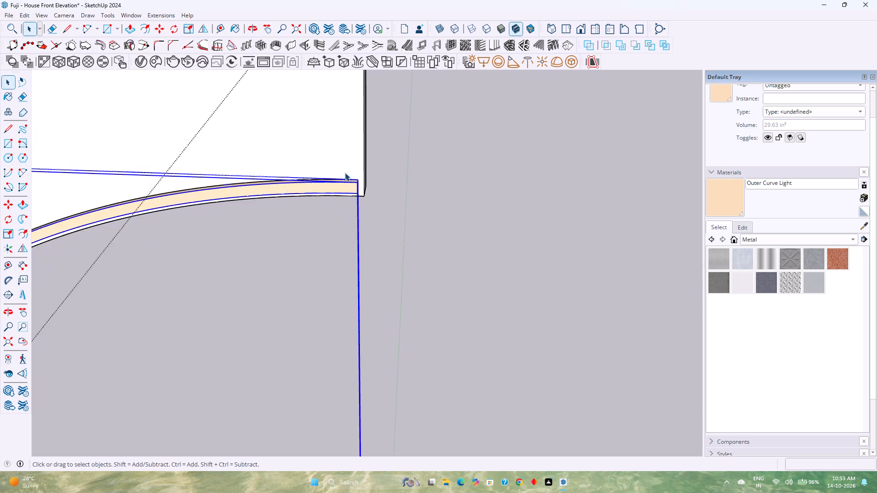
scroll(345, 173, up, 6)
middle_drag(345, 183, 154, 205)
scroll(396, 170, up, 6)
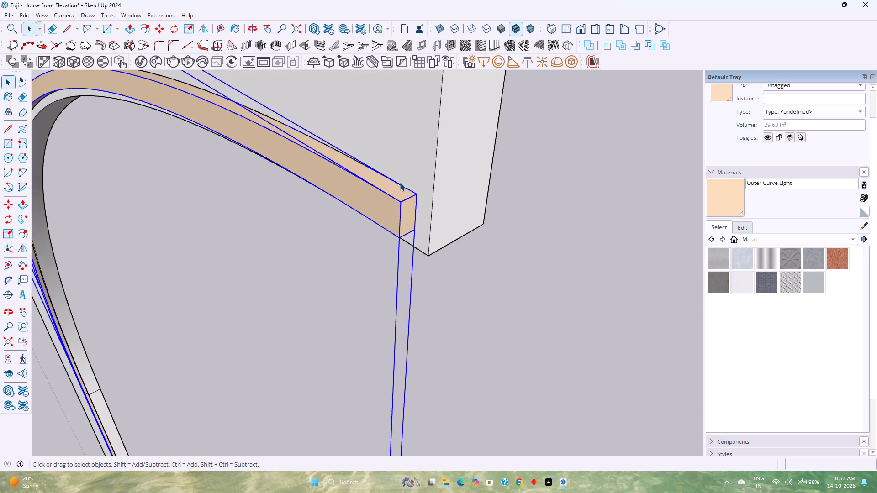
key(m)
click(402, 205)
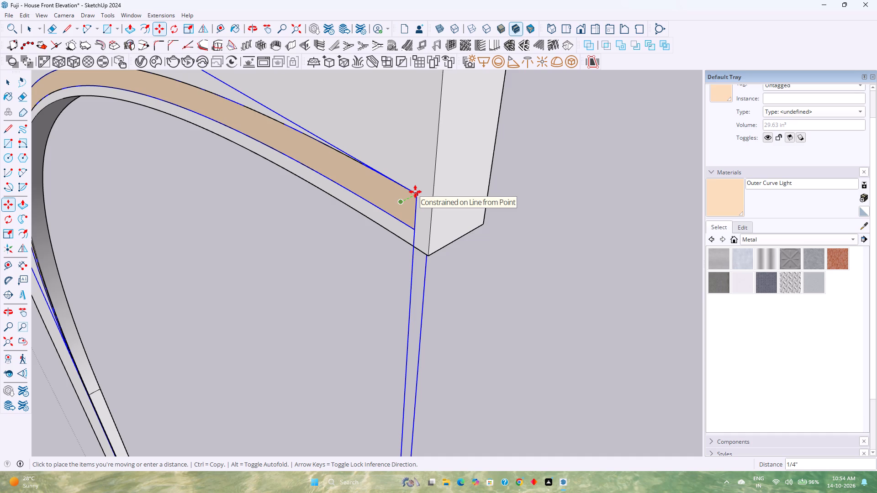
click(415, 192)
key(space)
key(Escape)
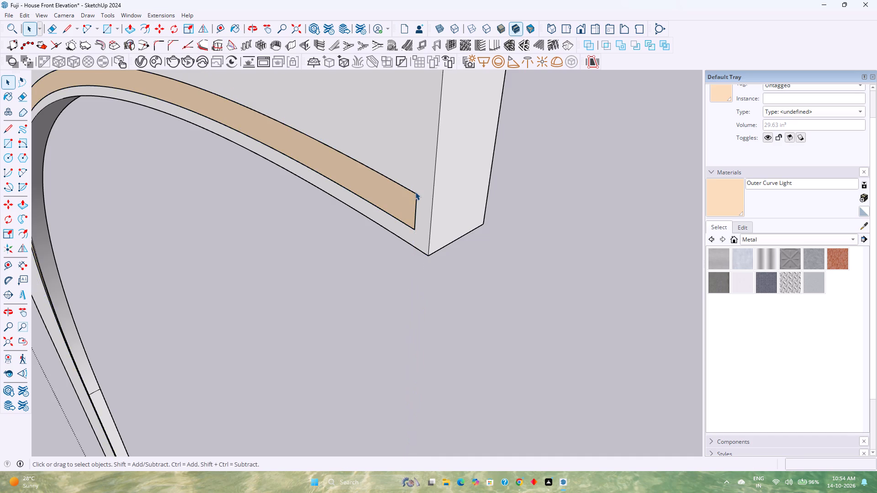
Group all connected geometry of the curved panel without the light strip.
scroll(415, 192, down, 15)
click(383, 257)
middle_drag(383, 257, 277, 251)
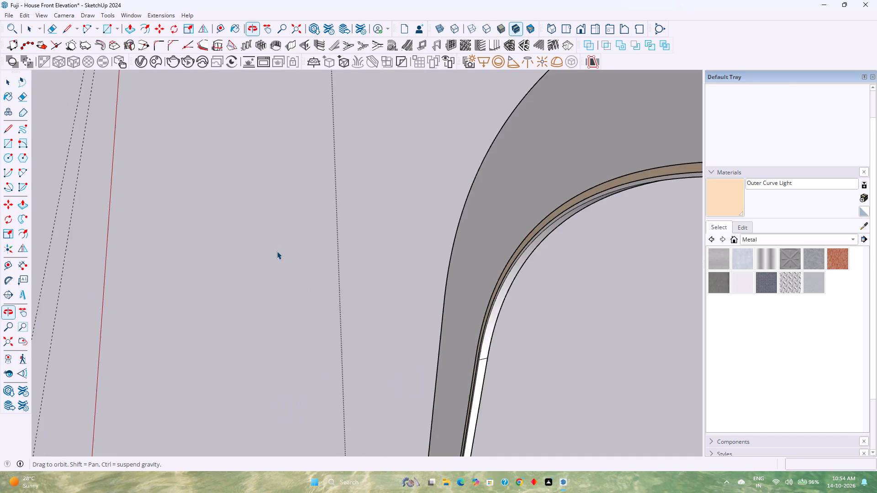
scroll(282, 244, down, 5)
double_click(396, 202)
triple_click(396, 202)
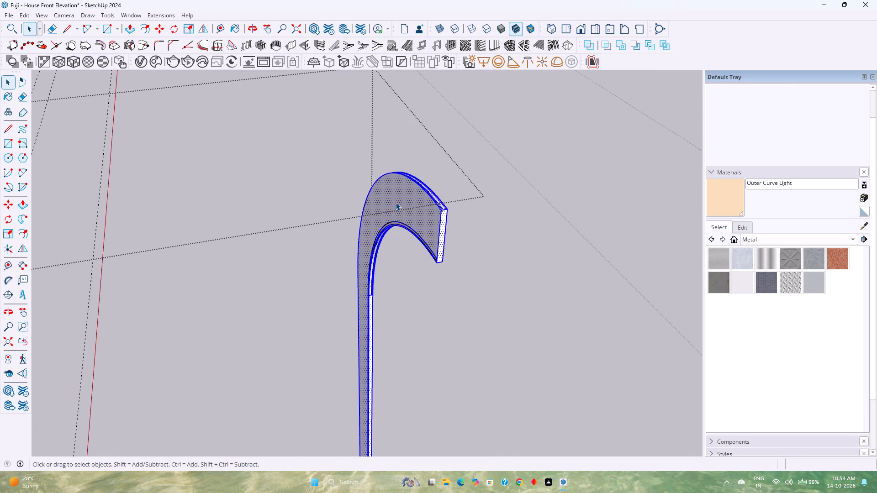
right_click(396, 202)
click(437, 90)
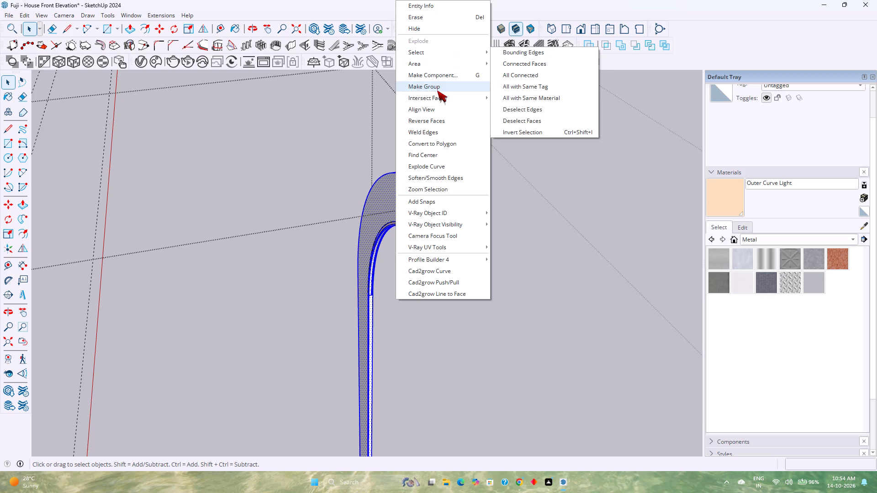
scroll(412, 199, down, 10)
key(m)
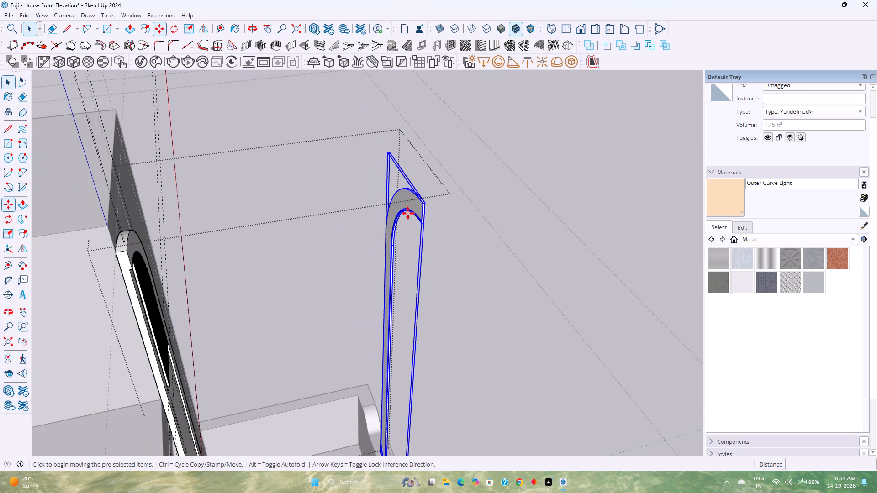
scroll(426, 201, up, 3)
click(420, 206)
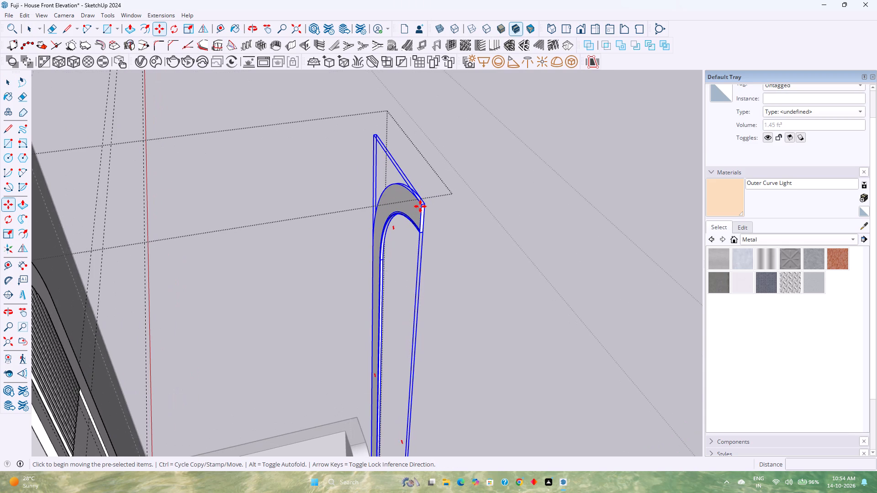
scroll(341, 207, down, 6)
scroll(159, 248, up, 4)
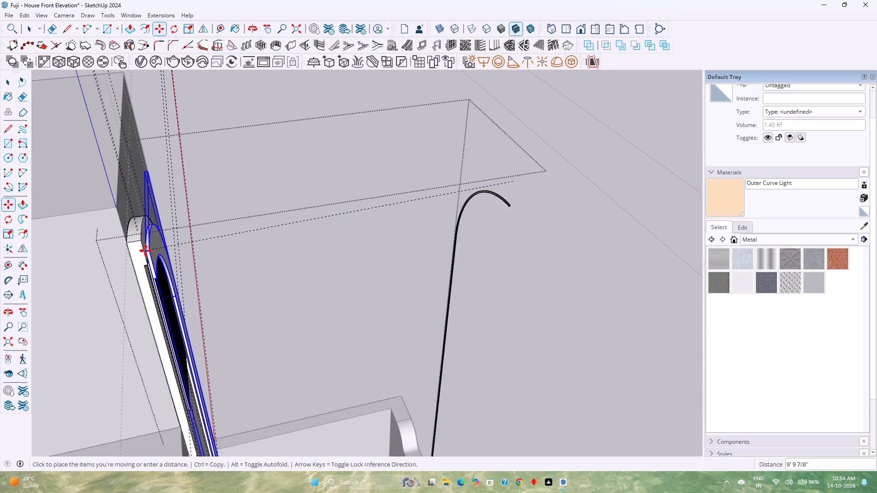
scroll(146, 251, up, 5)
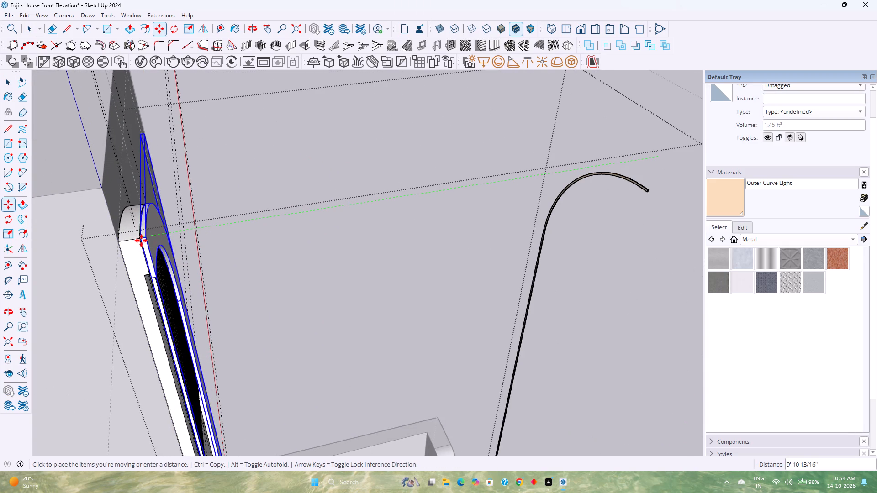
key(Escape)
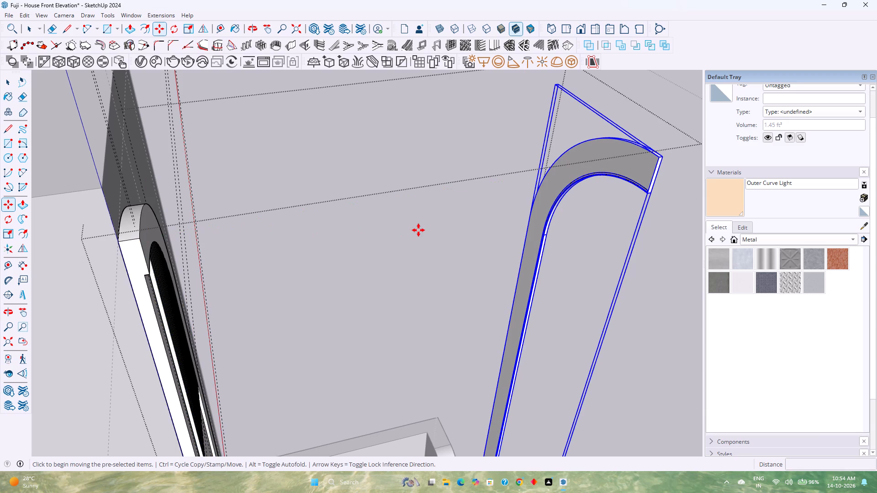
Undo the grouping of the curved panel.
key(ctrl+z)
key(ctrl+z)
Select the curved panel's connected geometry together with the light strip and make them one group.
scroll(700, 199, up, 1)
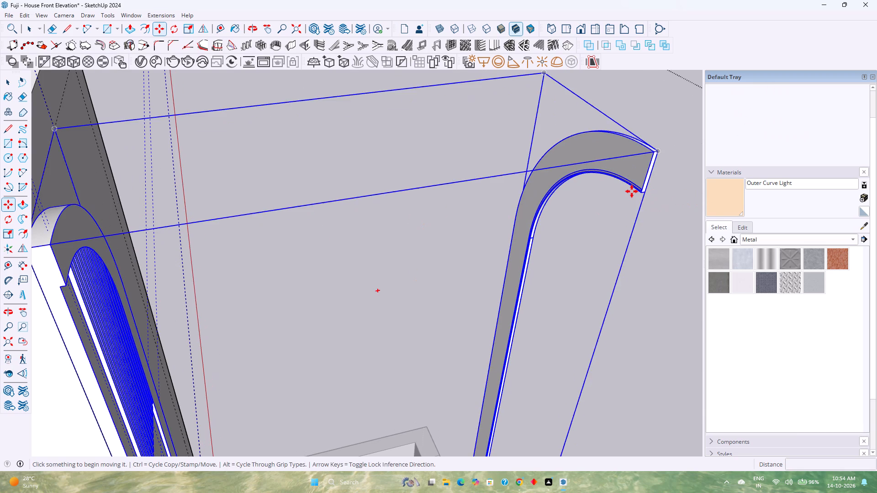
key(space)
triple_click(644, 177)
click(644, 177)
scroll(644, 177, up, 9)
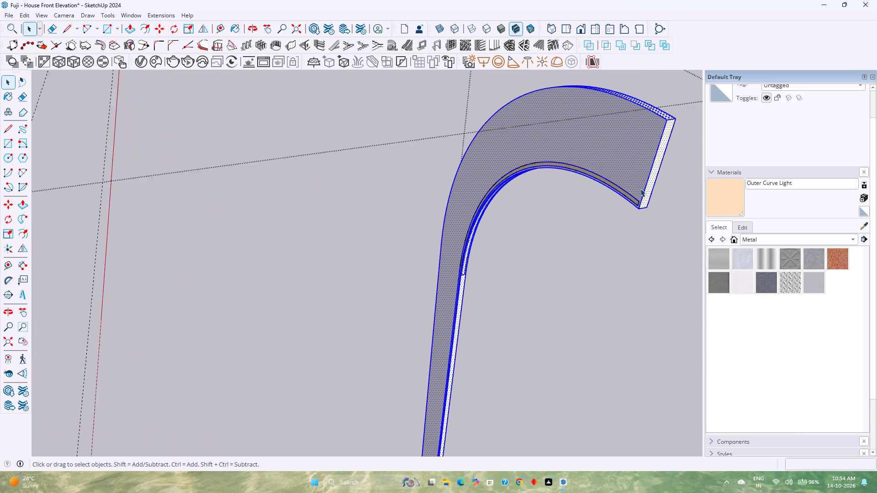
scroll(640, 189, up, 11)
ctrl+click(630, 208)
scroll(630, 208, down, 11)
scroll(628, 208, up, 1)
scroll(628, 208, down, 9)
right_click(623, 181)
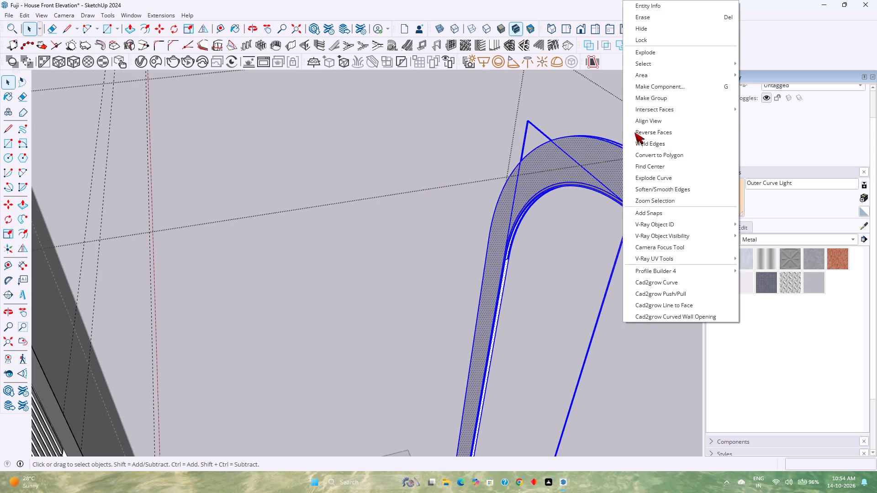
click(650, 97)
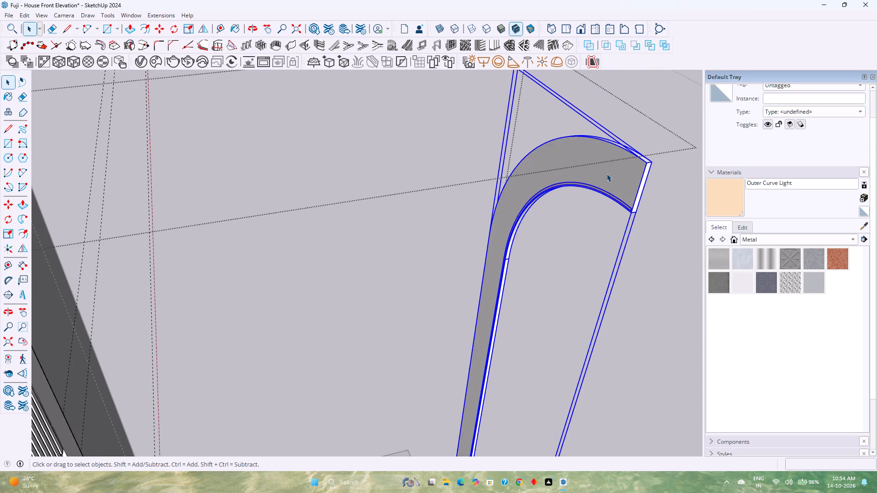
Move the panel and light group 9' 11" along the green axis from its upper end corner onto the house's fluted arch wall.
key(m)
scroll(643, 159, up, 10)
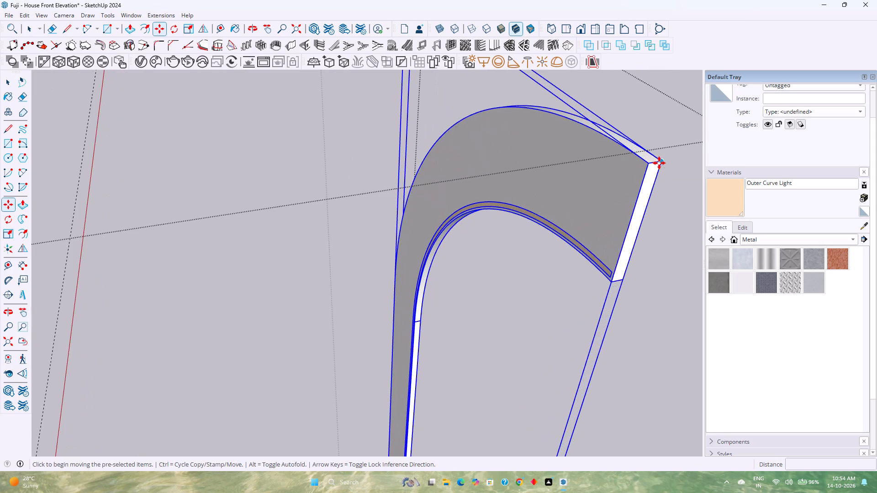
click(651, 164)
scroll(638, 166, down, 19)
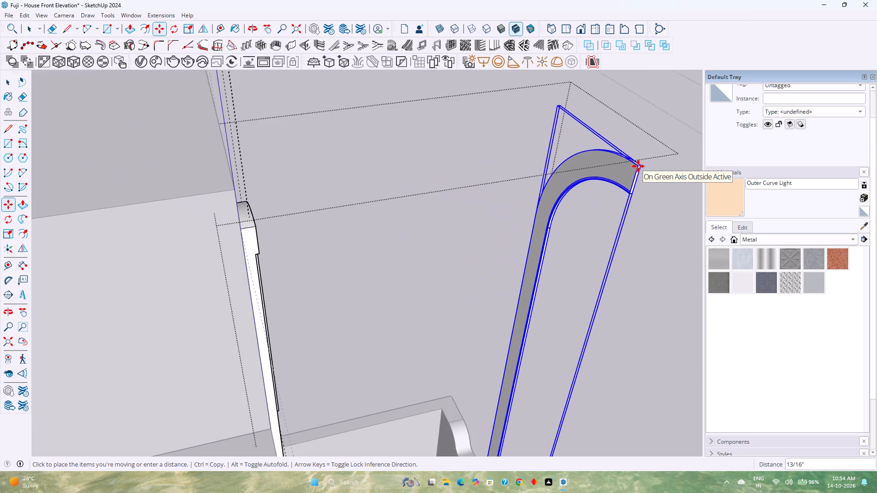
middle_drag(506, 222, 409, 224)
middle_click(409, 224)
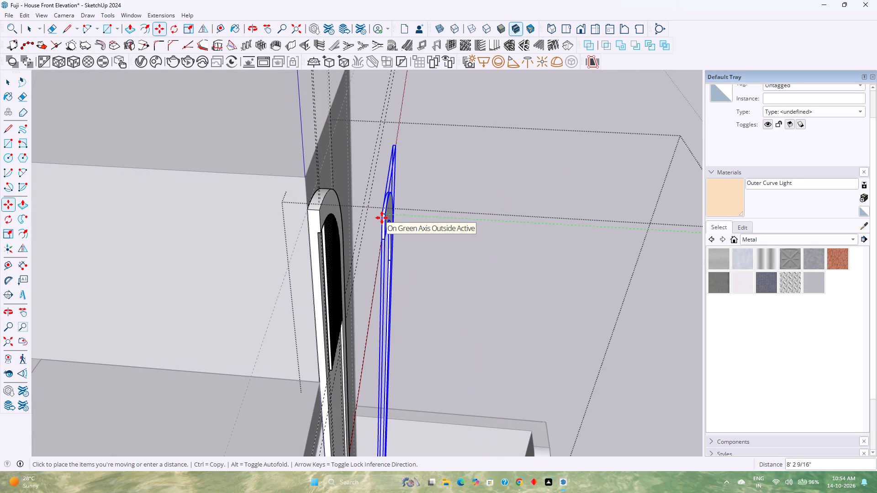
key(Left)
scroll(324, 210, up, 7)
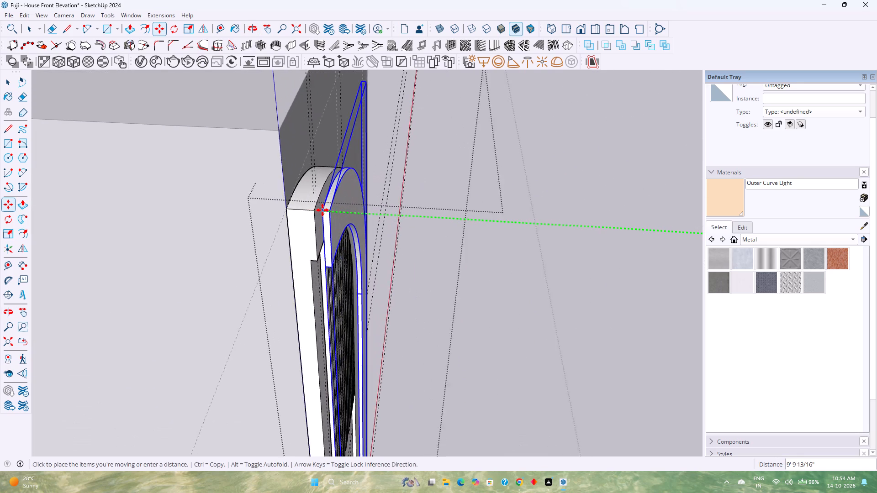
scroll(322, 210, up, 6)
click(310, 210)
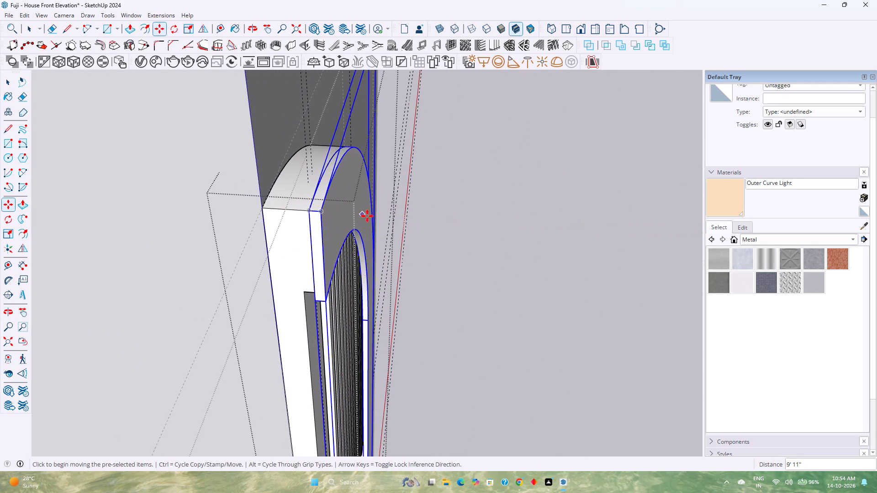
Clear the selection and examine the placed curved panel on the house front from several angles.
middle_drag(373, 219, 315, 195)
scroll(310, 195, down, 4)
shift+middle_drag(305, 209, 352, 238)
middle_drag(328, 273, 296, 215)
middle_drag(296, 215, 294, 205)
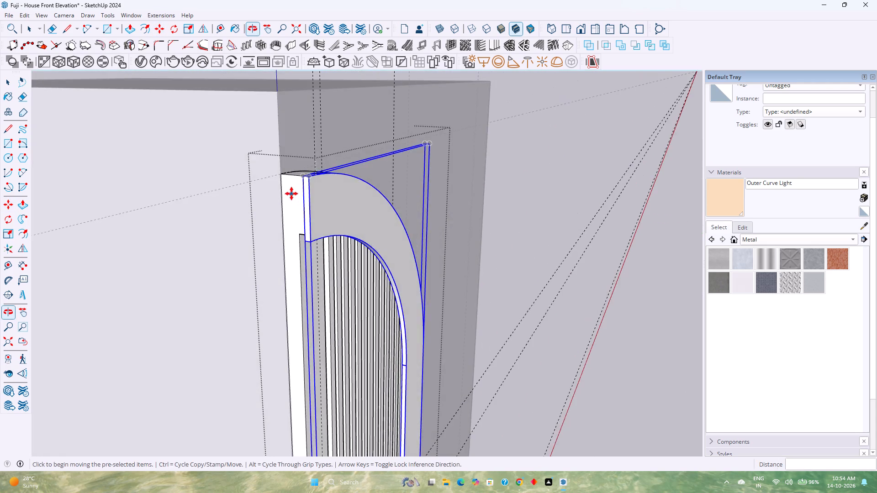
scroll(291, 194, down, 5)
middle_drag(323, 244, 222, 223)
scroll(299, 240, down, 3)
middle_drag(326, 304, 272, 231)
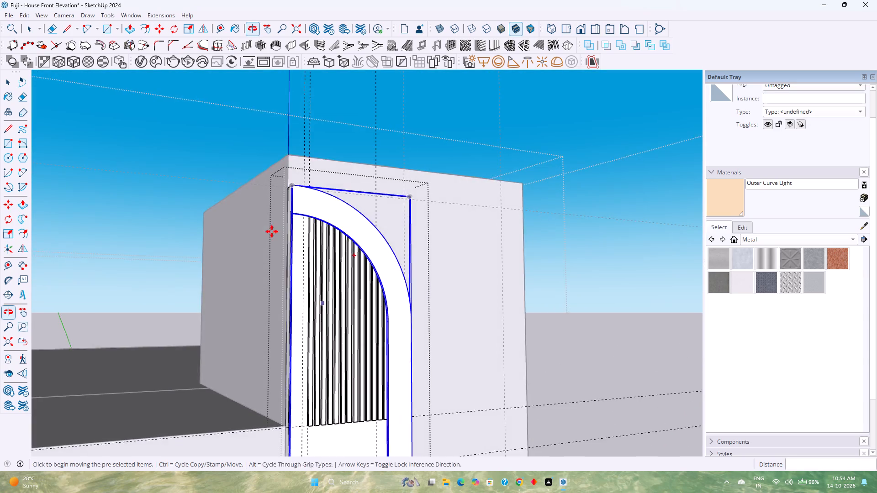
scroll(274, 231, down, 4)
key(space)
key(Escape)
scroll(321, 237, down, 5)
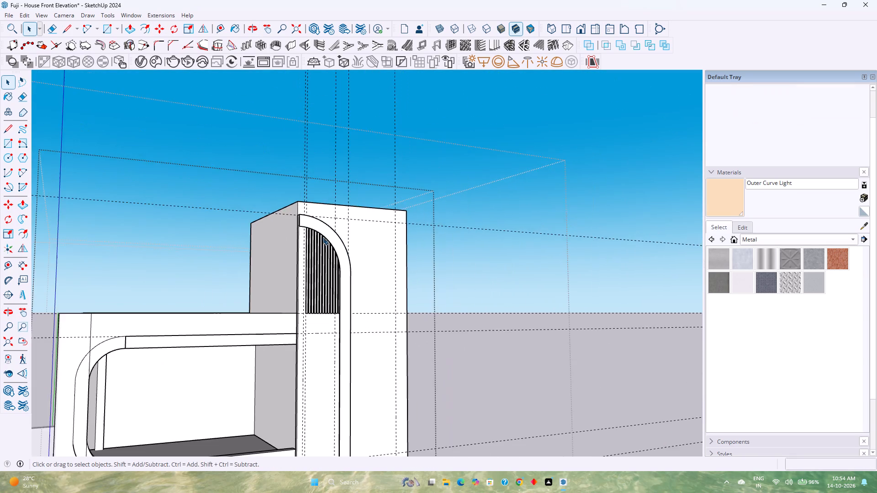
Examine the arched fluted panel and its junction with the balcony from the front.
middle_drag(438, 305, 346, 302)
scroll(344, 302, down, 3)
shift+middle_drag(361, 338, 365, 284)
middle_drag(382, 301, 366, 300)
scroll(358, 231, up, 3)
scroll(328, 258, up, 3)
shift+middle_drag(333, 283, 361, 252)
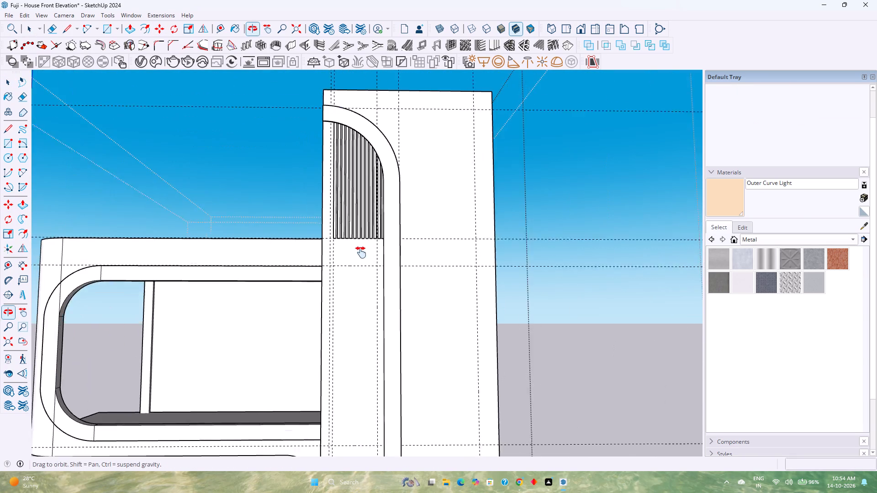
shift+middle_drag(361, 252, 365, 248)
middle_click(365, 248)
scroll(356, 278, up, 1)
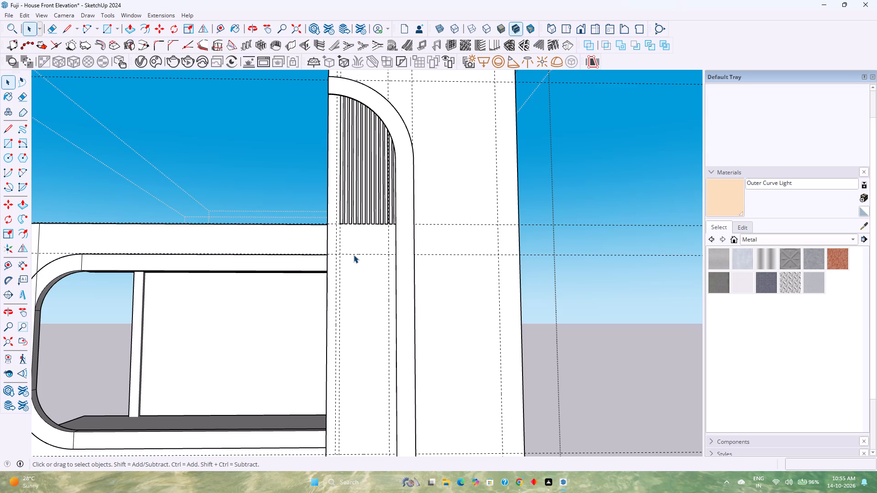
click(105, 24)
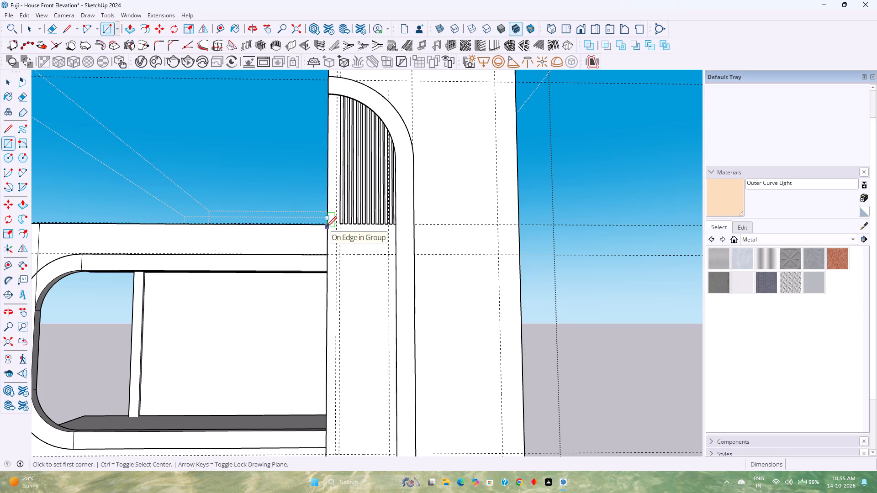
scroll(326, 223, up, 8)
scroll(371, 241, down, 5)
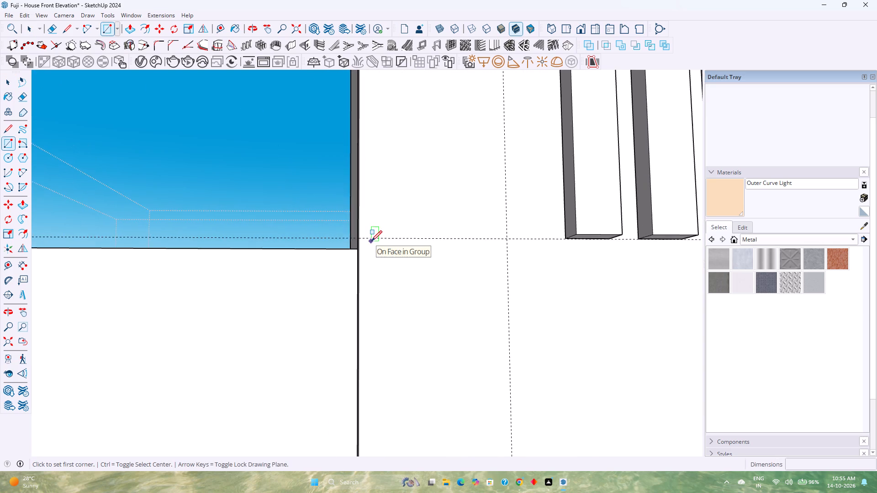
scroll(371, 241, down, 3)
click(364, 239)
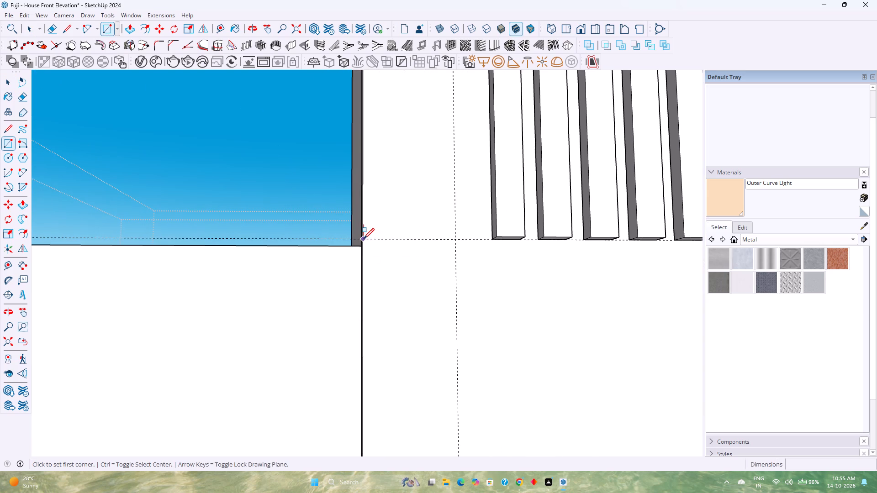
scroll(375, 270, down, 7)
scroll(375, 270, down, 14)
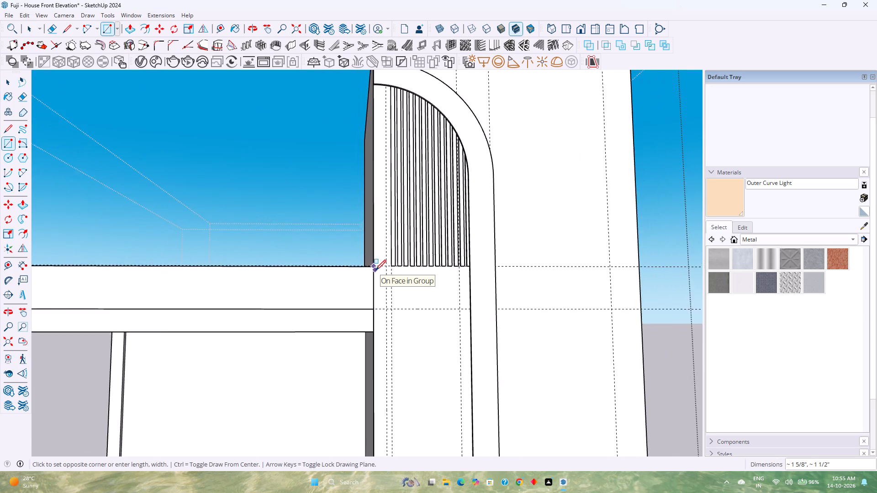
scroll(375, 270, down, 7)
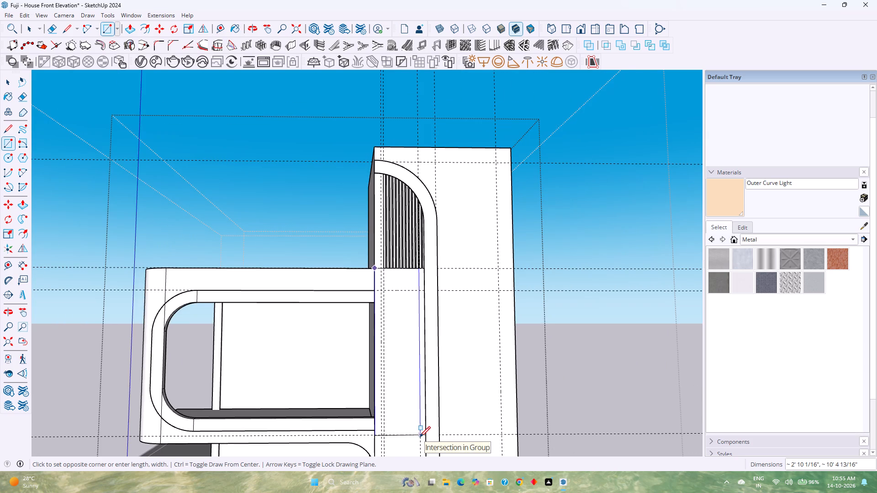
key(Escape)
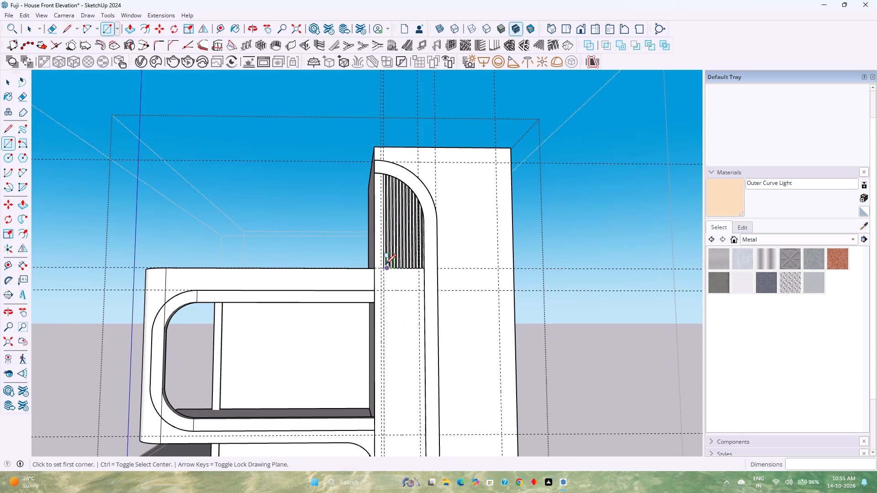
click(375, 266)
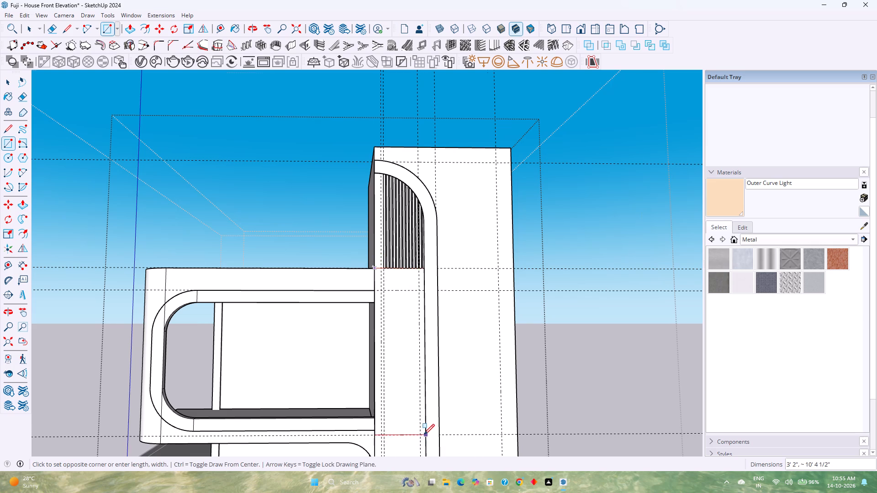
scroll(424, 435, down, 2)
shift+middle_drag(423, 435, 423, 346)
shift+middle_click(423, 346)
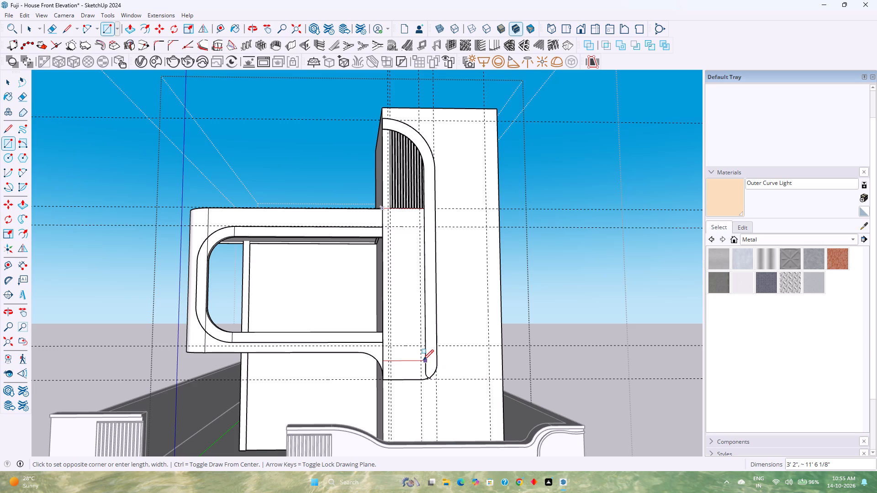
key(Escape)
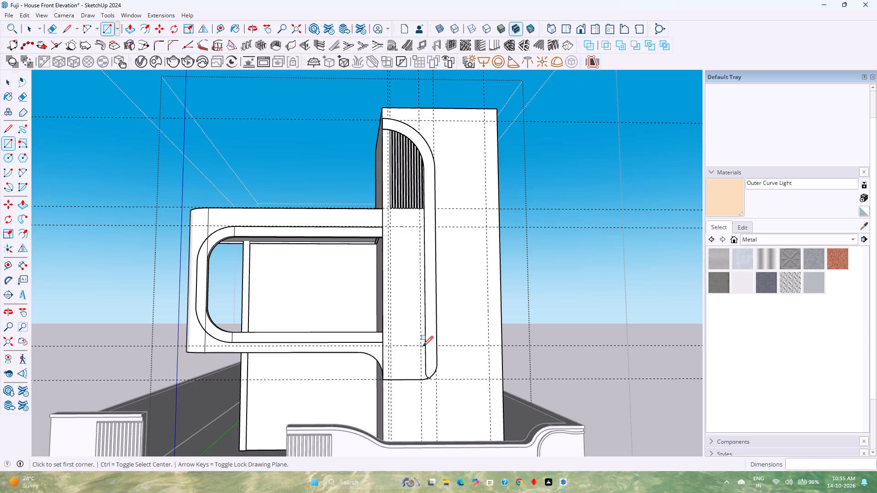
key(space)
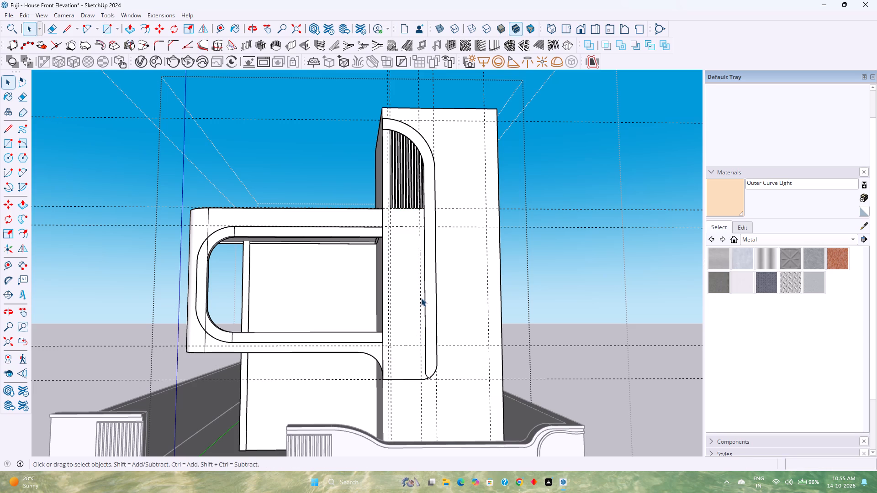
Open the panel group and its nested arched border group for editing at the border's notched lower end.
scroll(416, 323, up, 1)
middle_drag(416, 323, 507, 425)
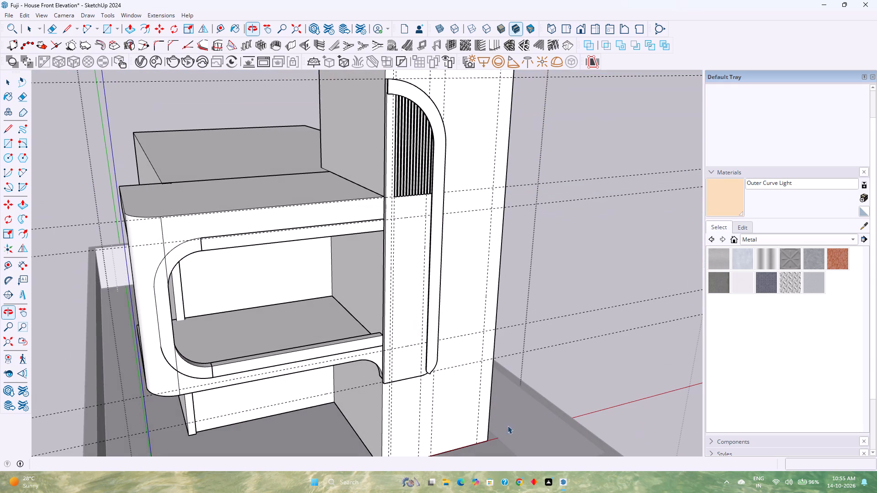
scroll(425, 374, up, 9)
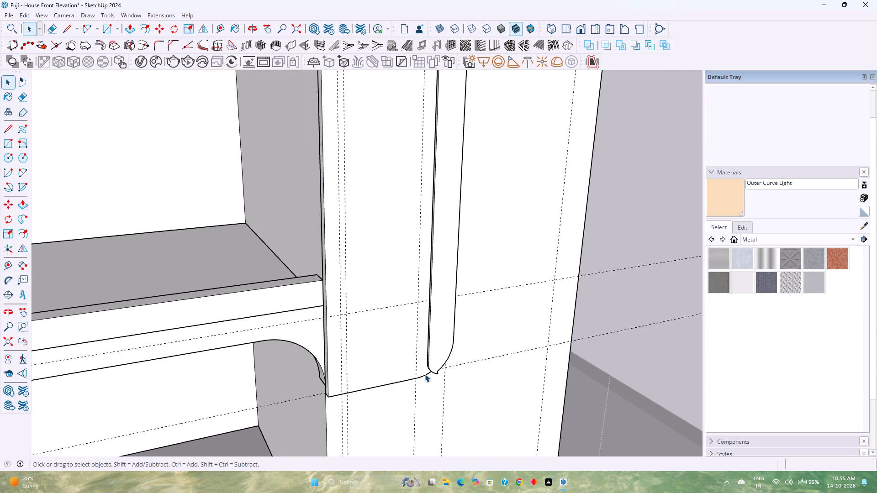
scroll(425, 374, up, 2)
middle_drag(425, 374, 224, 327)
scroll(391, 380, up, 4)
middle_drag(416, 389, 433, 332)
scroll(433, 360, up, 6)
middle_drag(429, 364, 504, 292)
scroll(504, 292, up, 1)
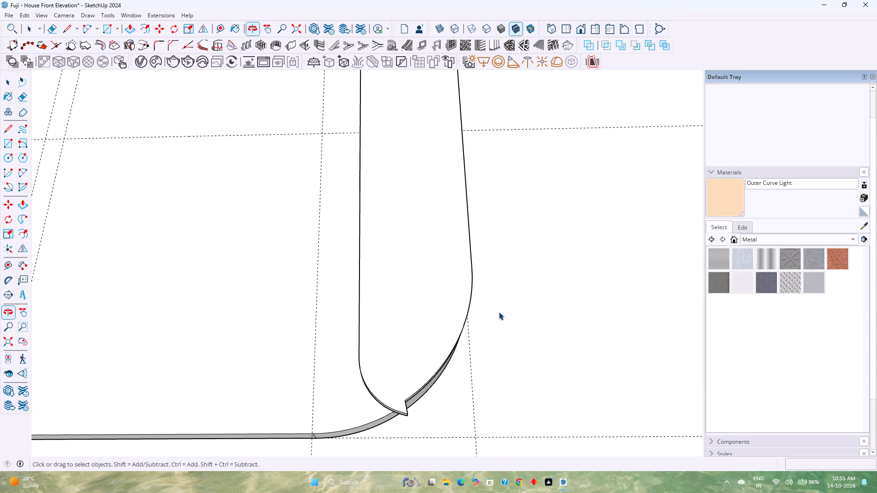
double_click(399, 391)
scroll(401, 402, up, 7)
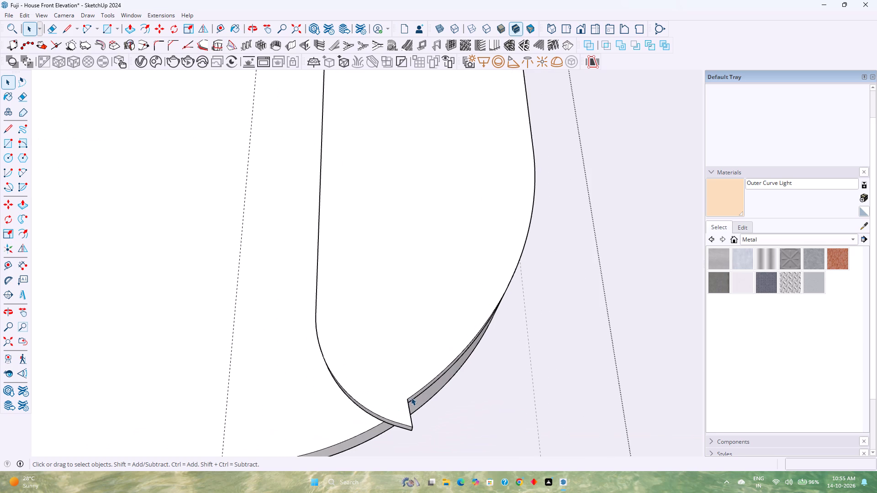
scroll(411, 397, up, 2)
middle_drag(411, 397, 259, 320)
middle_click(259, 320)
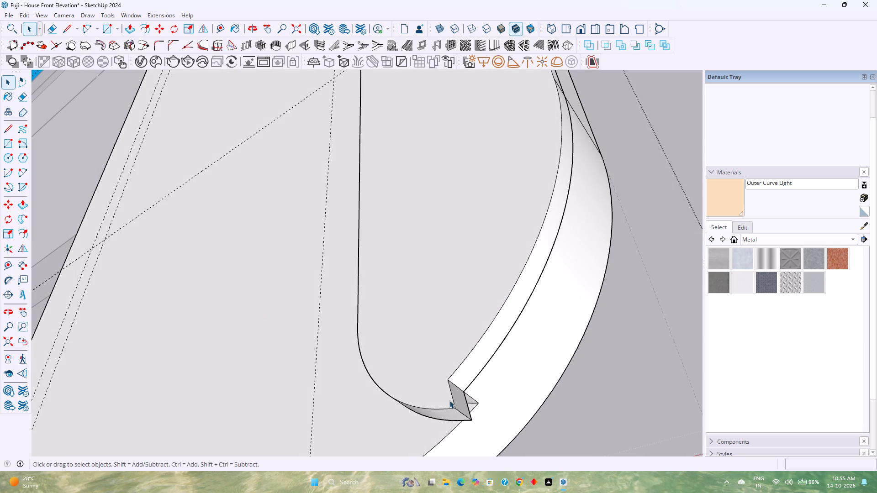
click(460, 402)
double_click(460, 402)
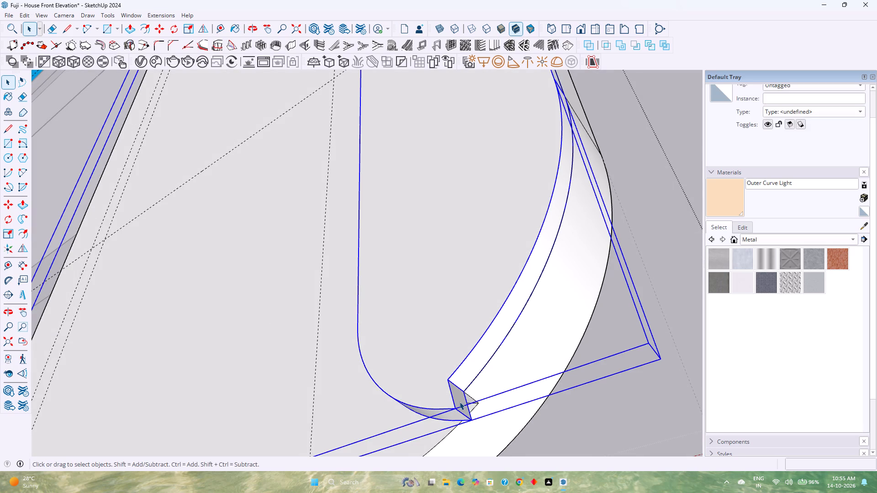
Move the short edge at the arched border's lower tip about 1 1/8" onto the neighbouring inner edge, then exit the border group.
click(459, 399)
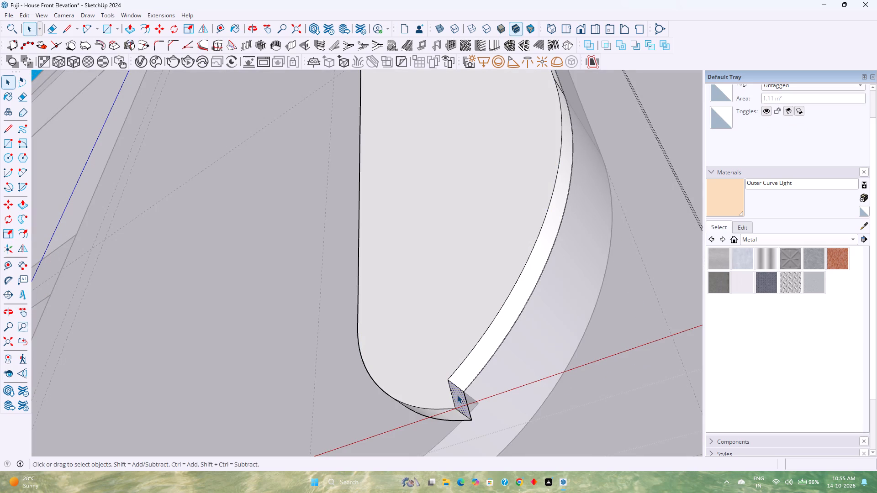
double_click(457, 395)
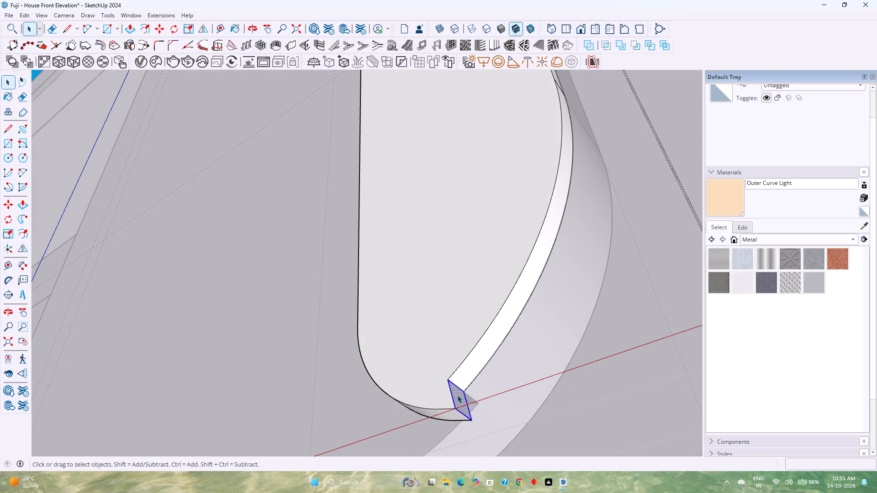
scroll(457, 394, down, 5)
middle_drag(457, 394, 458, 418)
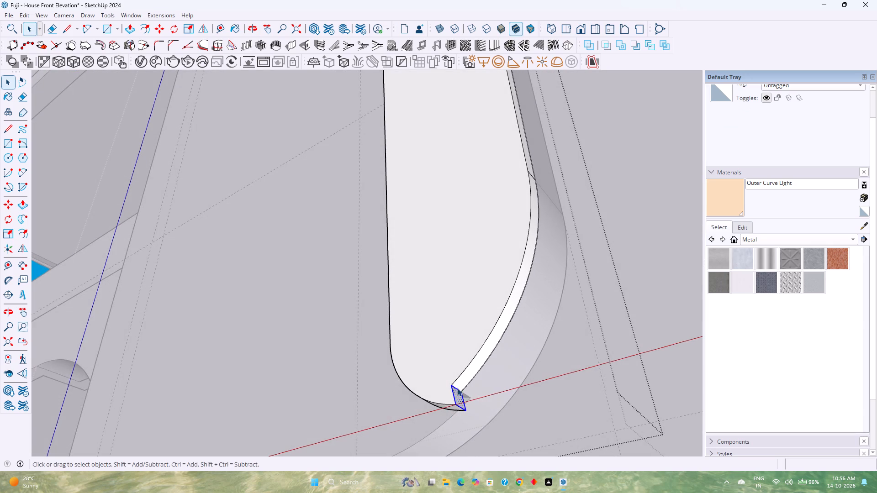
scroll(459, 387, down, 15)
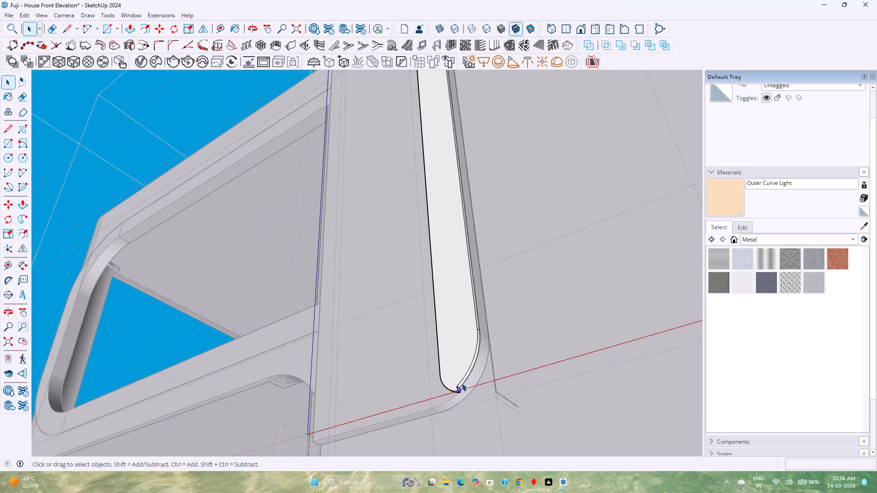
click(466, 374)
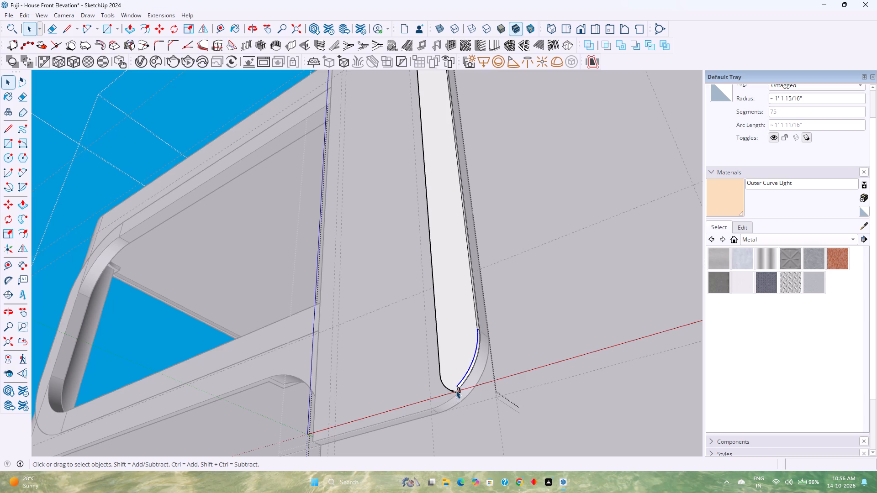
scroll(455, 390, up, 14)
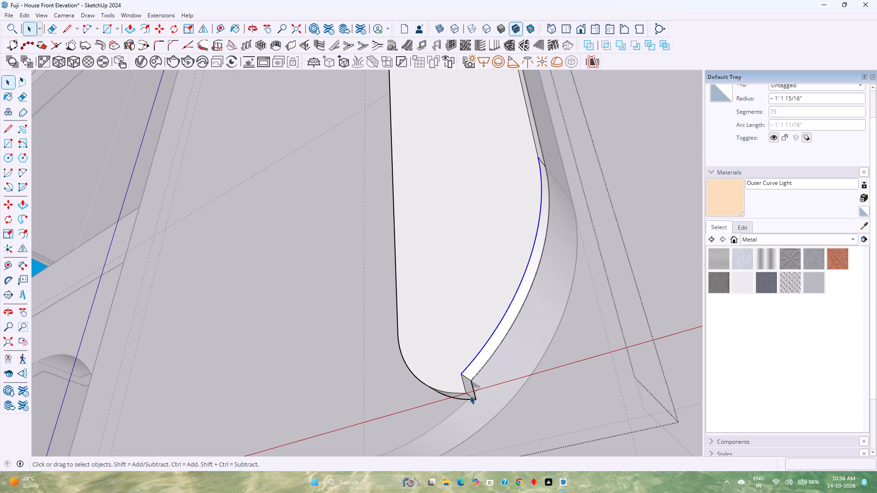
click(470, 396)
key(m)
click(466, 396)
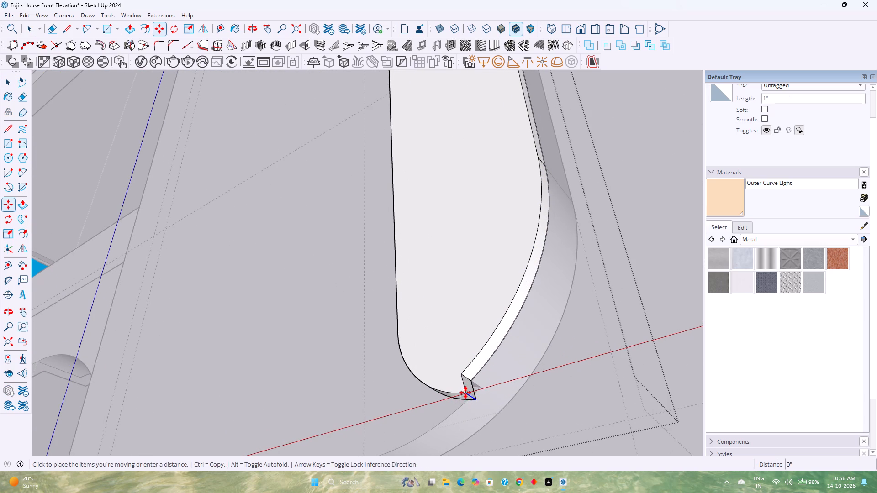
scroll(463, 374, up, 8)
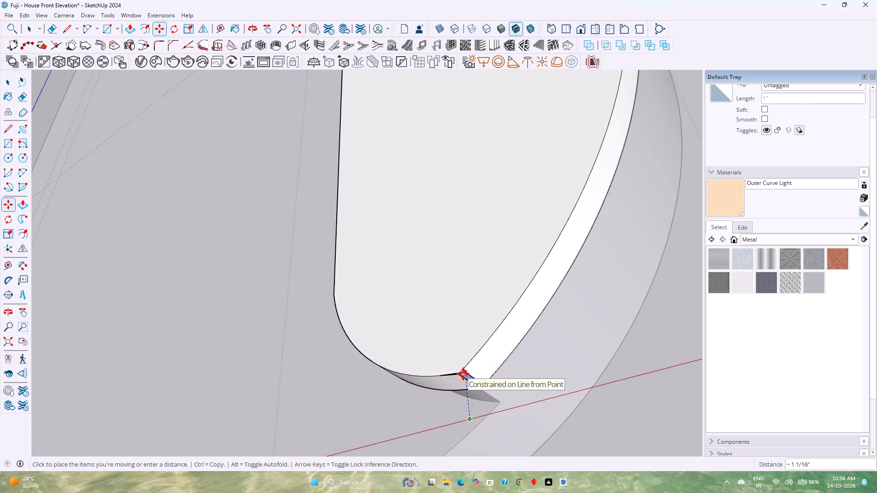
scroll(463, 374, up, 11)
click(453, 373)
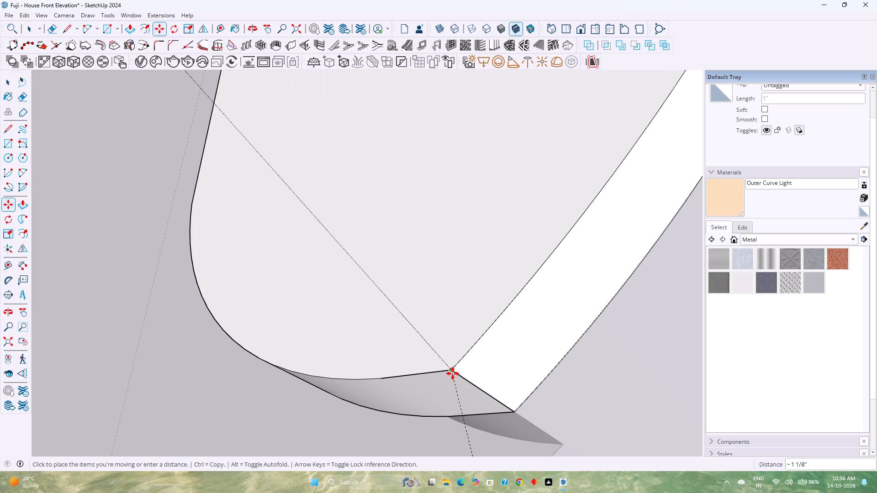
key(space)
scroll(450, 389, down, 11)
key(Escape)
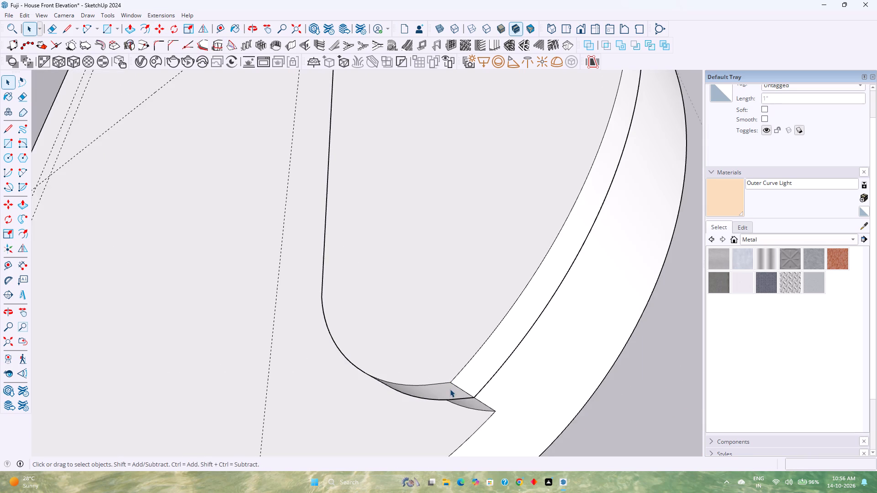
Examine the arched border's lower end and the panel's rounded corner from several angles.
middle_drag(450, 389, 729, 398)
scroll(728, 398, down, 1)
scroll(407, 347, down, 3)
middle_drag(328, 347, 668, 387)
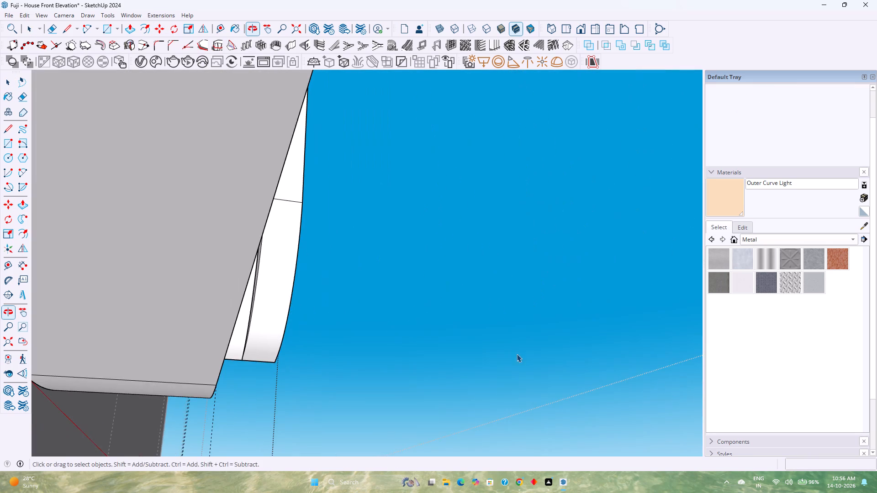
middle_drag(343, 307, 167, 376)
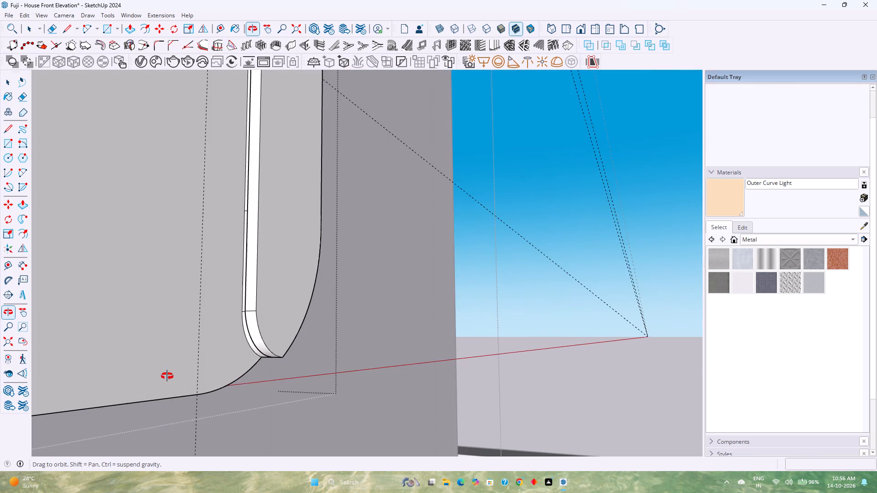
middle_drag(167, 376, 167, 376)
scroll(179, 370, up, 1)
scroll(227, 356, down, 3)
middle_drag(237, 355, 74, 345)
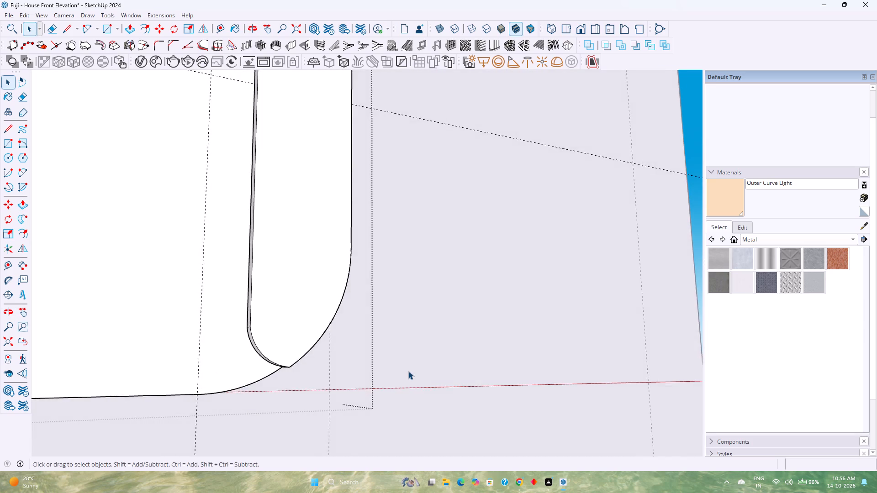
scroll(408, 371, down, 3)
scroll(328, 374, down, 12)
middle_drag(304, 375, 284, 372)
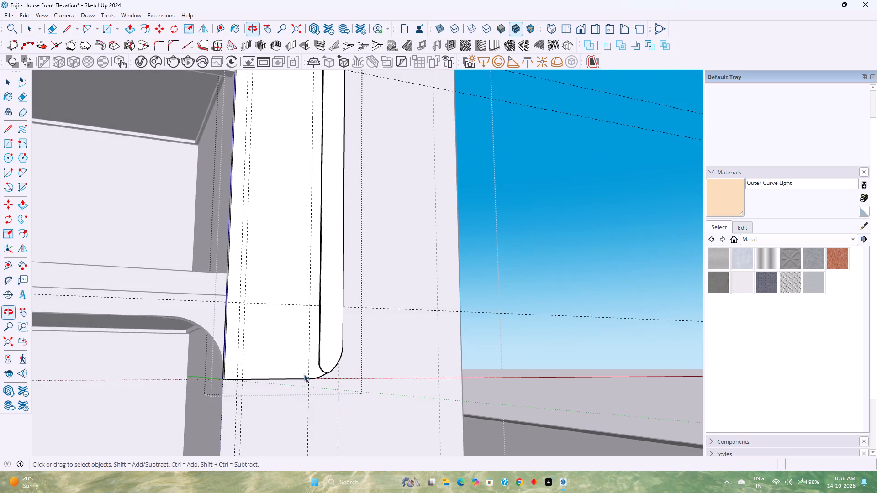
middle_drag(317, 369, 200, 368)
scroll(285, 360, down, 2)
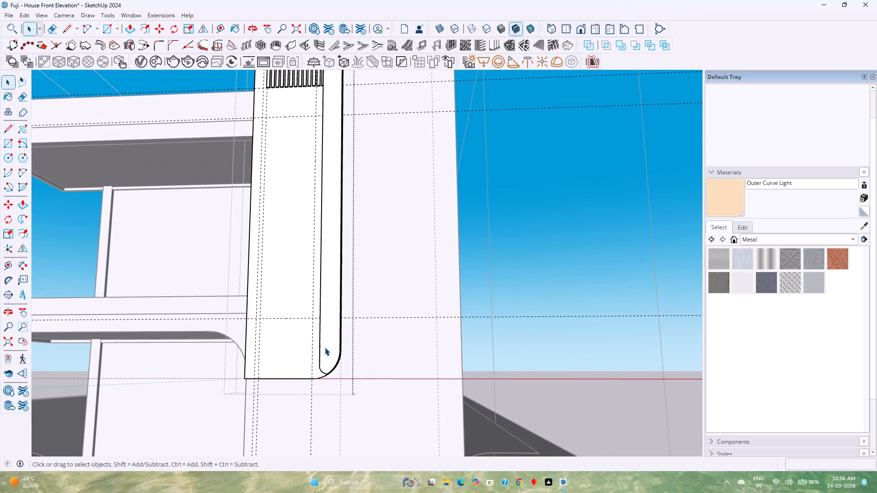
Draw a 3' 3" horizontal line across the arch panel's back face along the flutes' lower ends, then select the face below it.
scroll(325, 347, down, 2)
shift+middle_drag(325, 347, 365, 423)
click(332, 351)
middle_drag(332, 351, 335, 387)
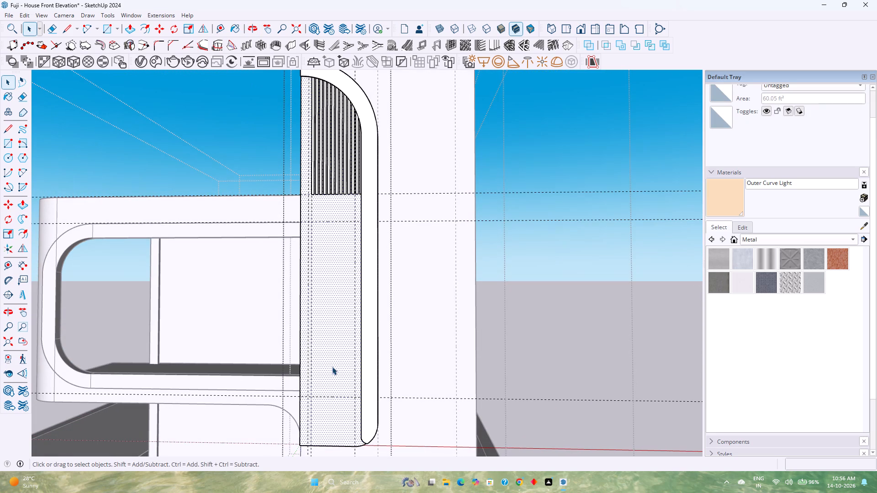
middle_drag(345, 346, 486, 409)
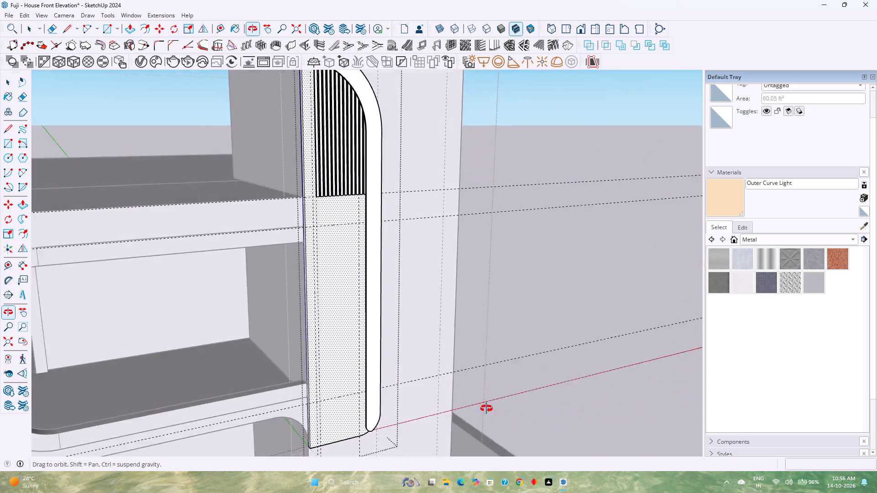
middle_drag(486, 409, 350, 399)
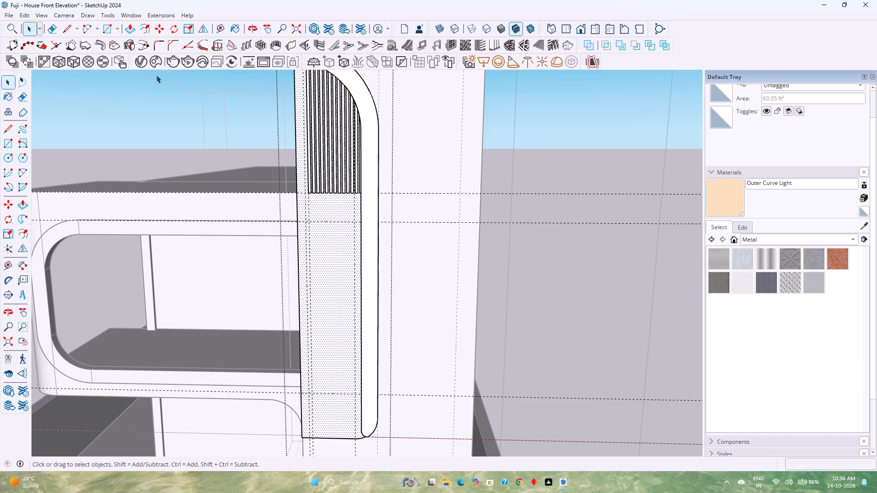
scroll(318, 195, up, 12)
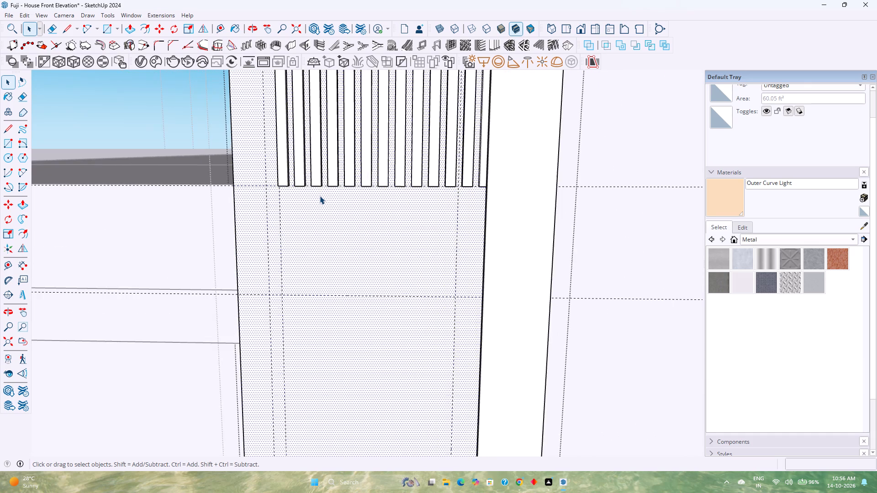
scroll(320, 196, up, 2)
shift+middle_drag(320, 196, 333, 252)
middle_drag(320, 281, 324, 232)
middle_drag(324, 232, 332, 213)
scroll(310, 231, up, 5)
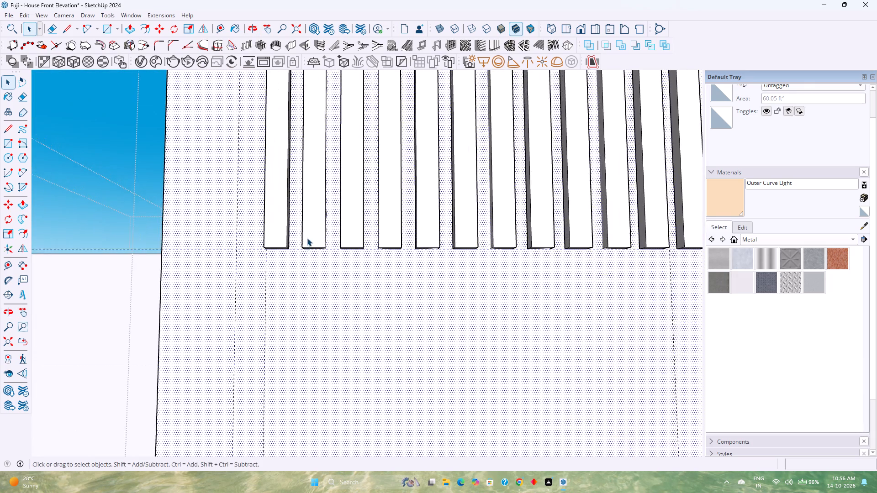
scroll(307, 238, up, 4)
middle_drag(305, 241, 308, 222)
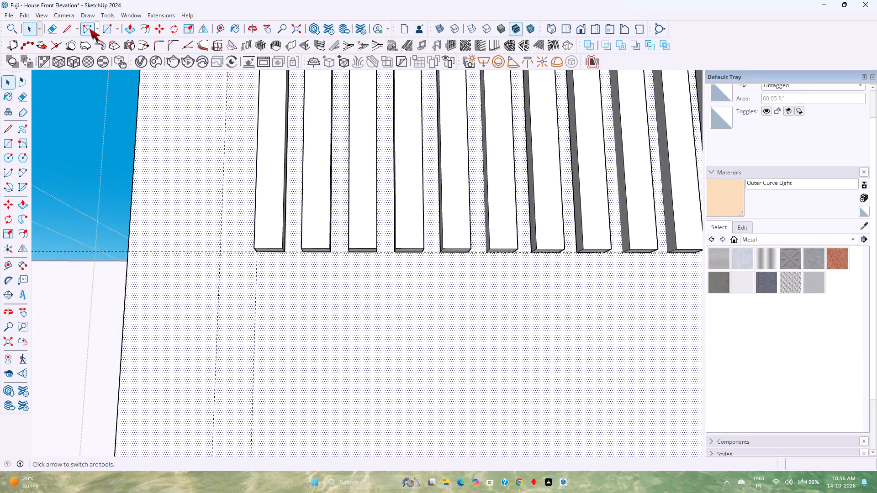
click(69, 27)
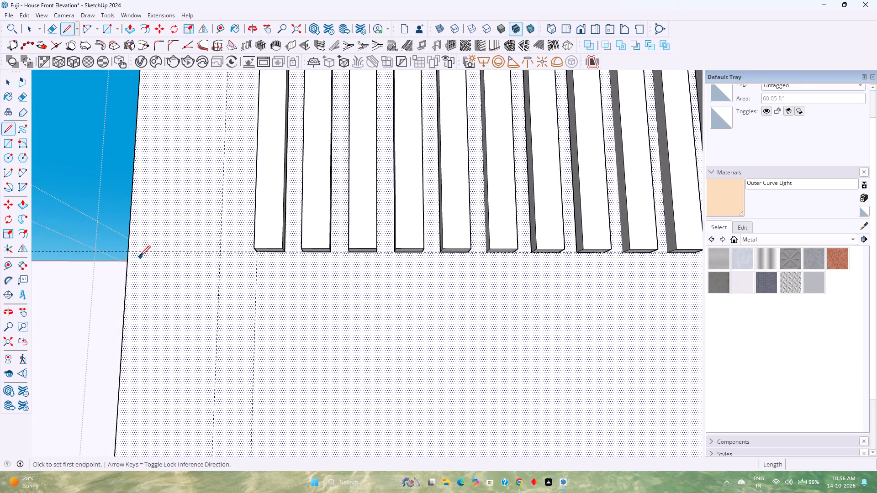
click(128, 252)
scroll(128, 252, down, 13)
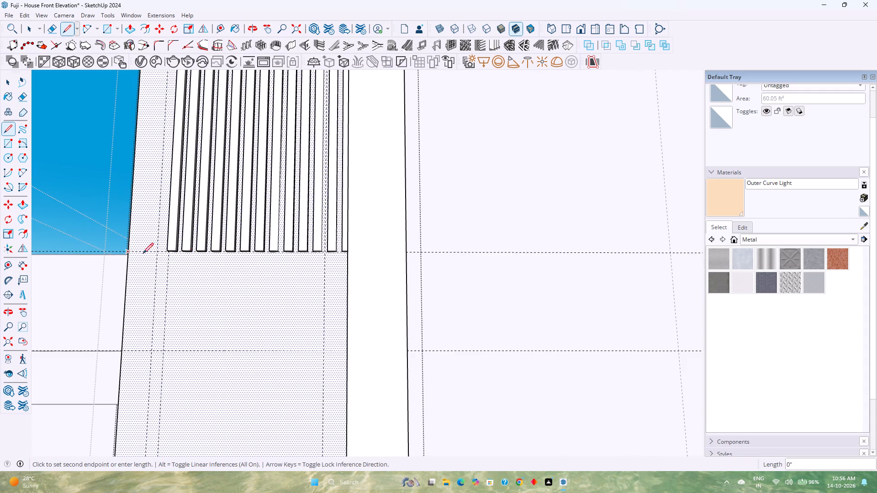
scroll(368, 254, up, 5)
middle_drag(368, 254, 449, 264)
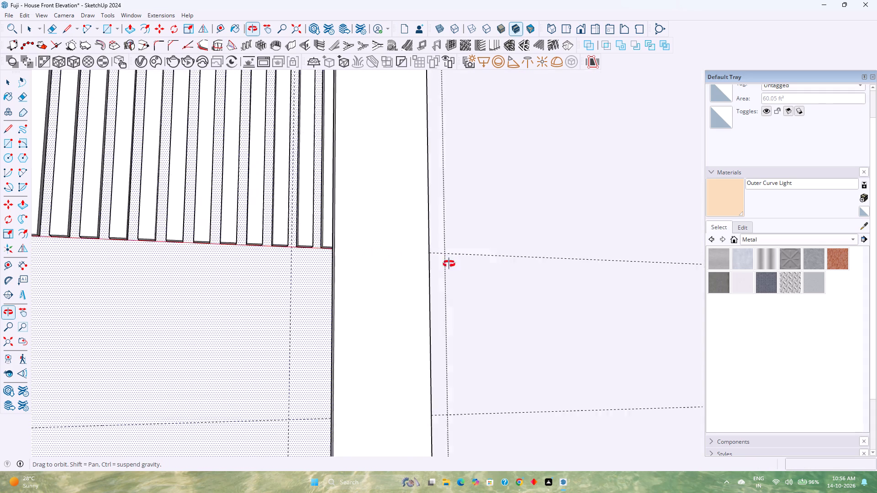
middle_drag(449, 264, 577, 241)
scroll(329, 255, up, 7)
middle_drag(329, 255, 380, 252)
scroll(342, 238, up, 13)
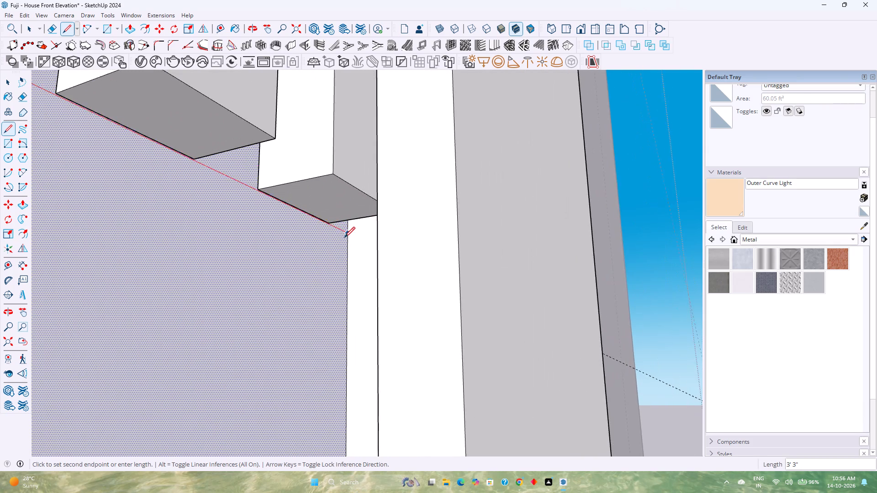
scroll(344, 237, up, 2)
click(352, 233)
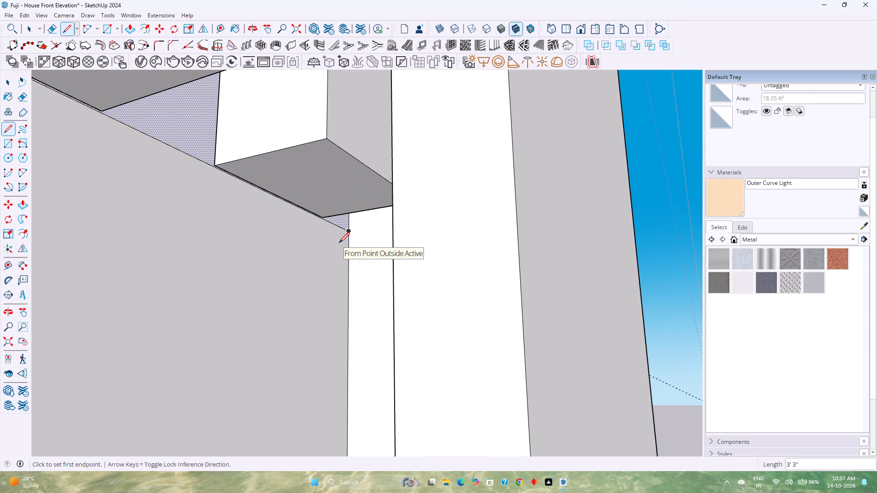
key(space)
click(327, 252)
Examine the divided lower face of the arch panel and its surroundings from several angles.
scroll(327, 252, down, 17)
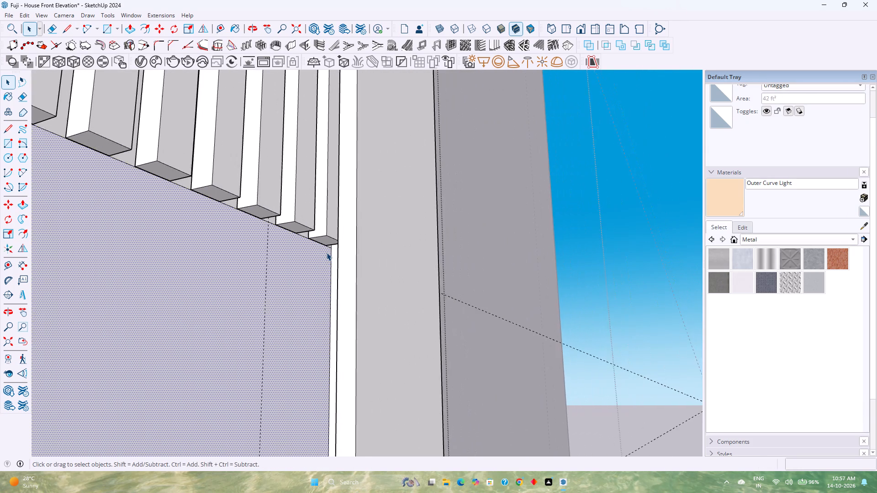
middle_drag(327, 252, 214, 282)
scroll(214, 282, up, 1)
scroll(214, 282, down, 20)
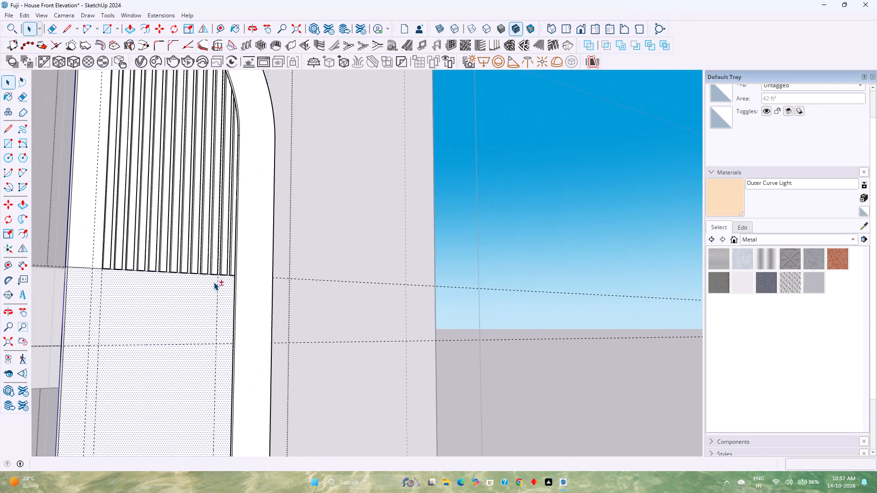
shift+middle_drag(214, 282, 301, 242)
scroll(293, 248, down, 3)
shift+middle_drag(286, 252, 313, 234)
scroll(312, 236, down, 3)
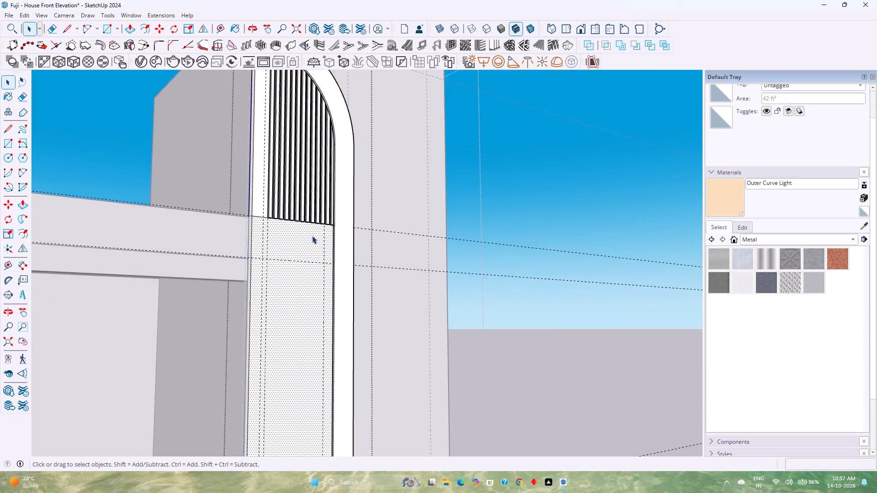
scroll(312, 236, down, 8)
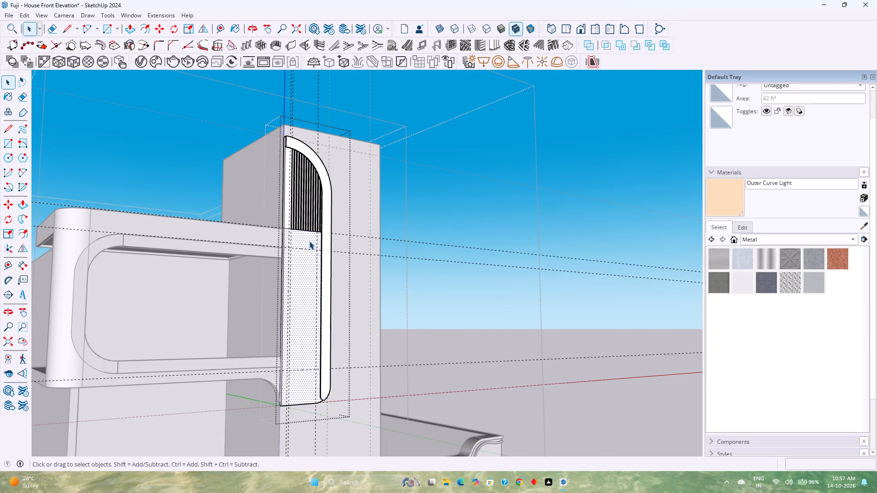
middle_drag(320, 384, 303, 384)
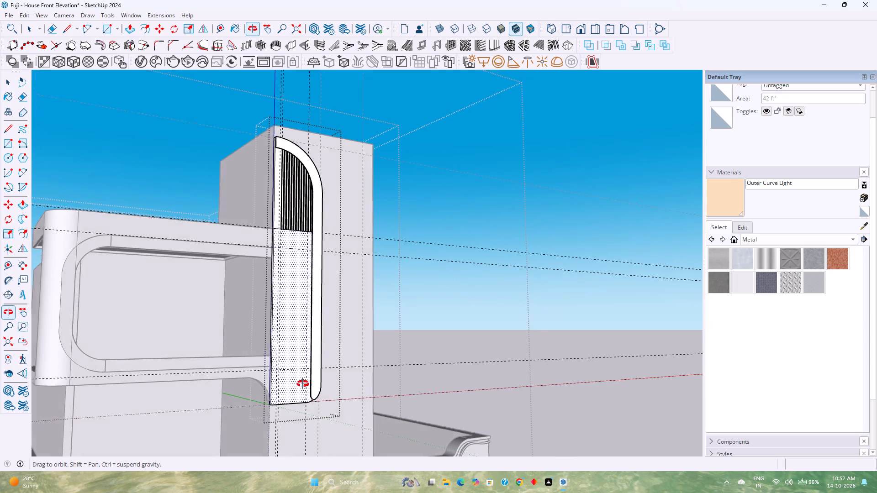
middle_drag(303, 384, 262, 387)
middle_click(262, 387)
middle_click(262, 387)
middle_click(262, 387)
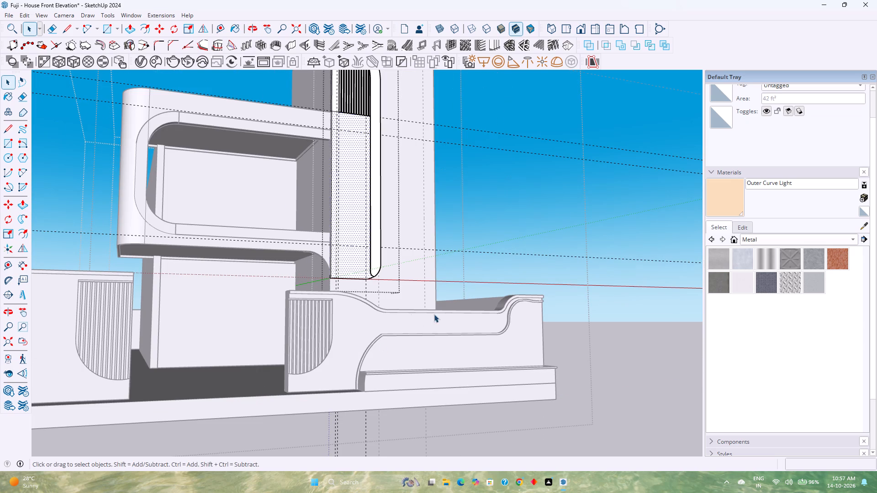
scroll(316, 256, up, 3)
middle_drag(416, 251, 337, 285)
middle_click(337, 285)
shift+middle_drag(325, 283, 419, 341)
shift+middle_drag(383, 374, 361, 311)
shift+middle_drag(360, 300, 360, 296)
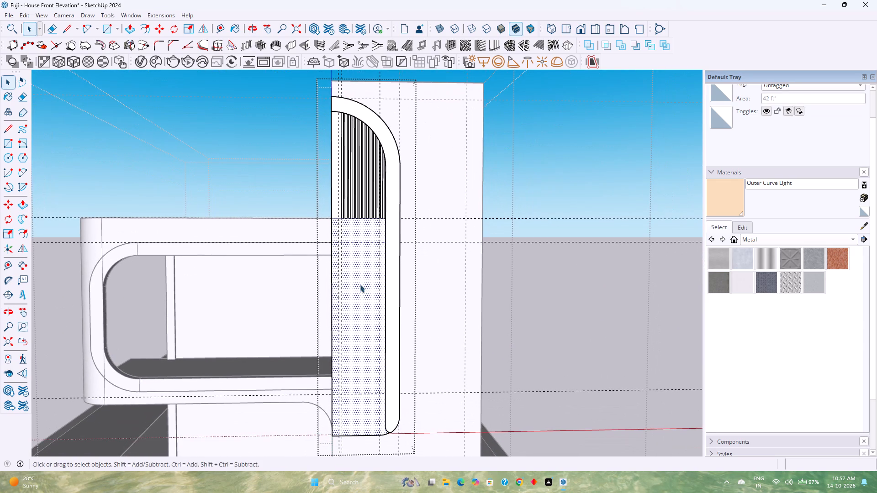
Draw a 2' 3" by 9' rectangle between the guide intersections on the lower panel face, then select the surrounding face.
click(106, 30)
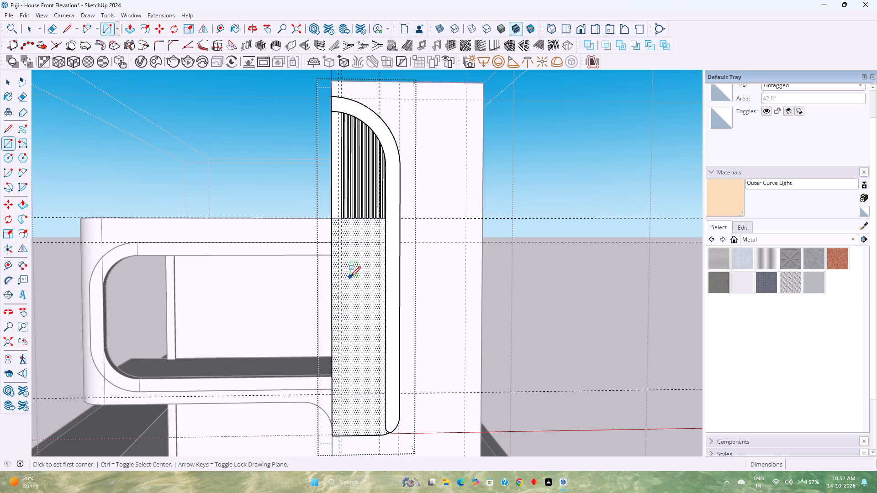
scroll(347, 244, up, 4)
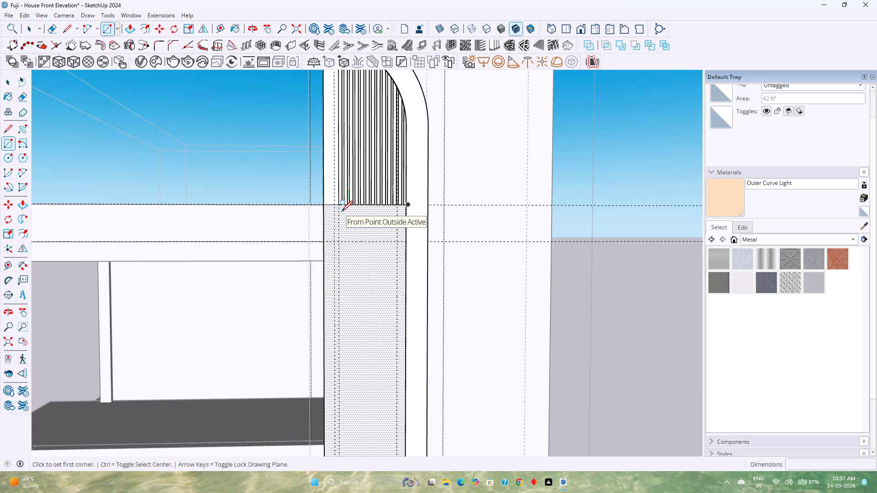
scroll(342, 211, up, 6)
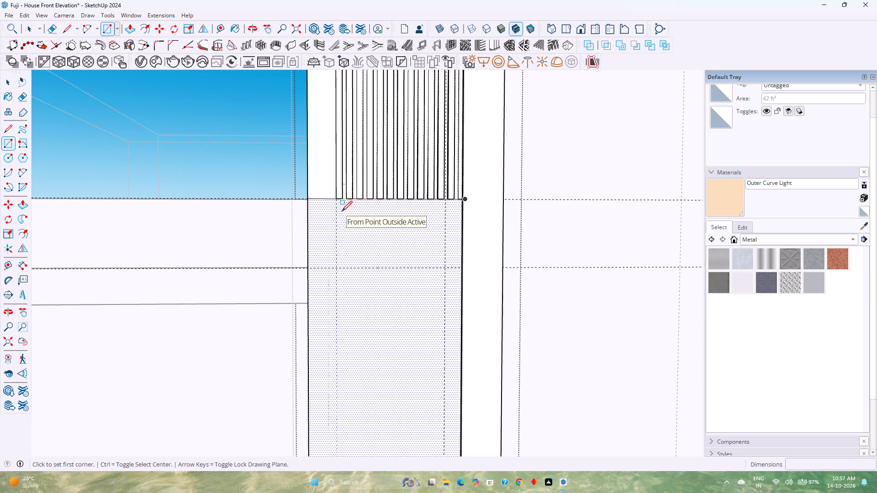
click(336, 267)
scroll(360, 291, down, 12)
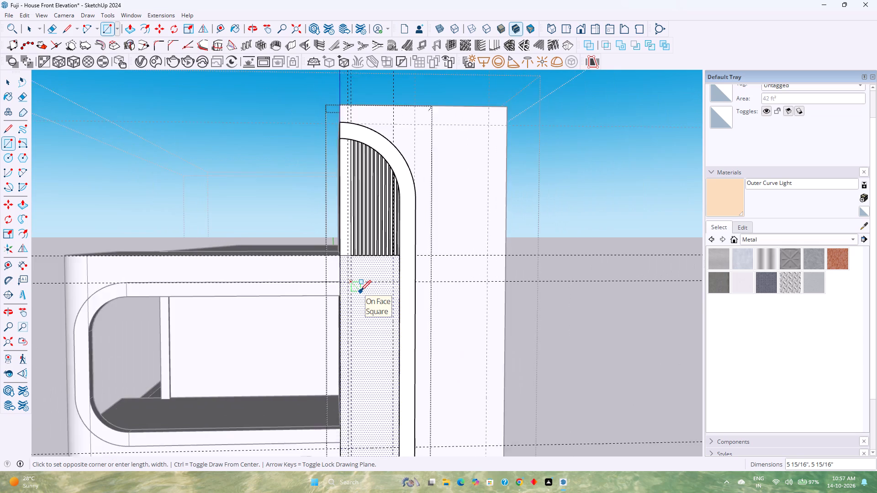
scroll(360, 291, down, 3)
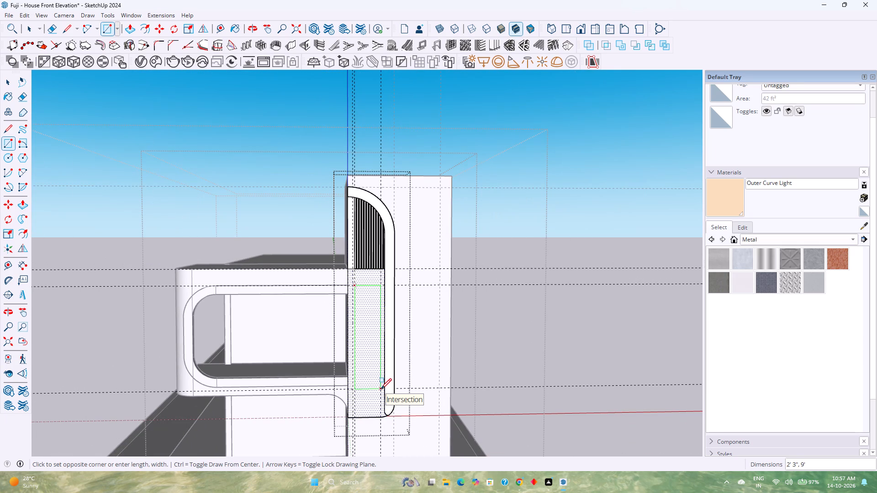
click(381, 389)
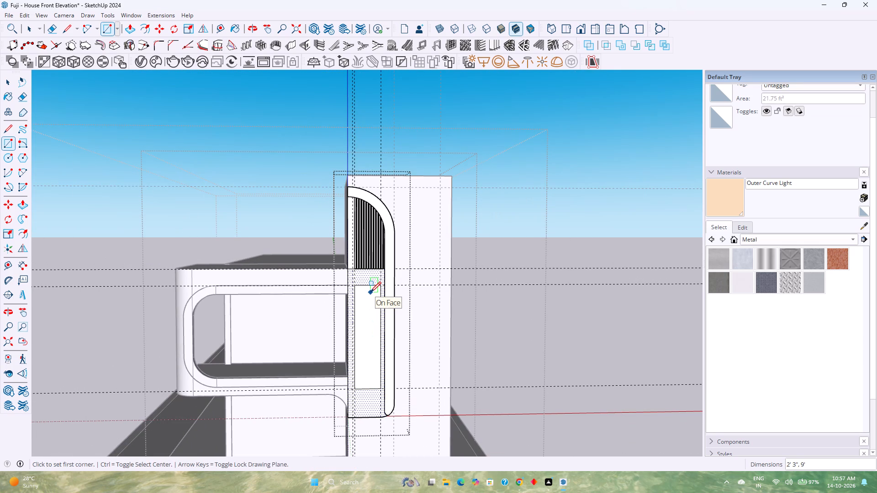
key(space)
click(369, 278)
Examine the frame face around the new rectangle and its junction with the flutes and arched border.
scroll(369, 278, up, 7)
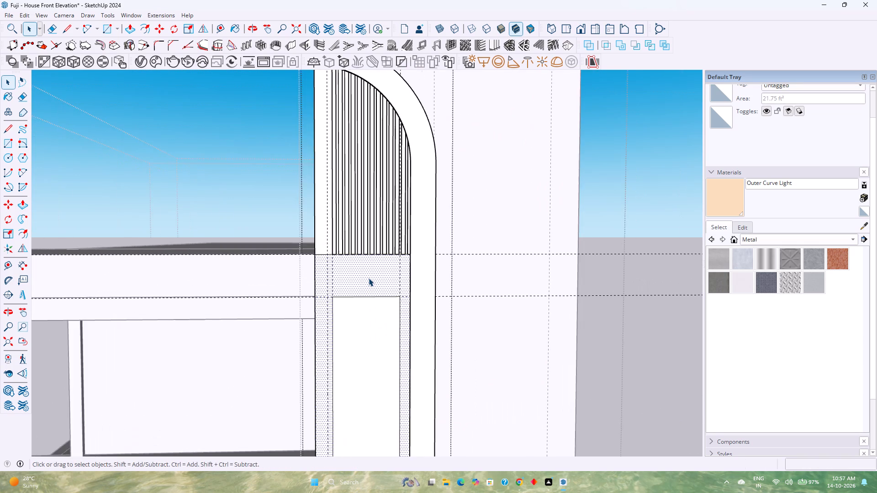
scroll(369, 278, up, 3)
middle_drag(369, 357, 397, 360)
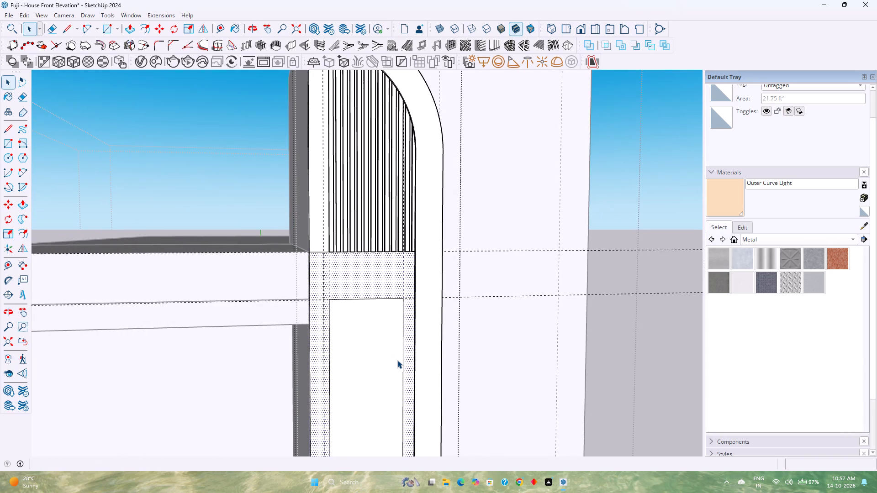
scroll(397, 360, up, 3)
scroll(359, 323, up, 3)
middle_drag(358, 321, 369, 320)
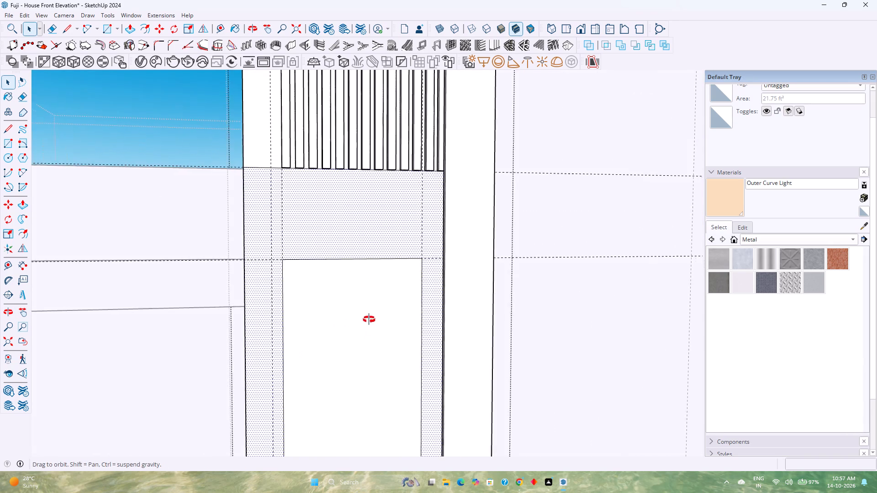
middle_drag(369, 320, 488, 367)
scroll(488, 367, up, 1)
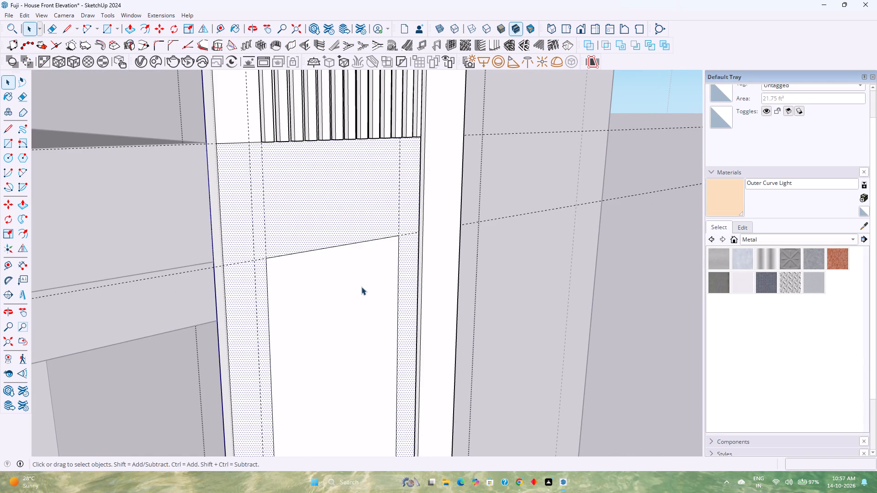
scroll(275, 226, down, 4)
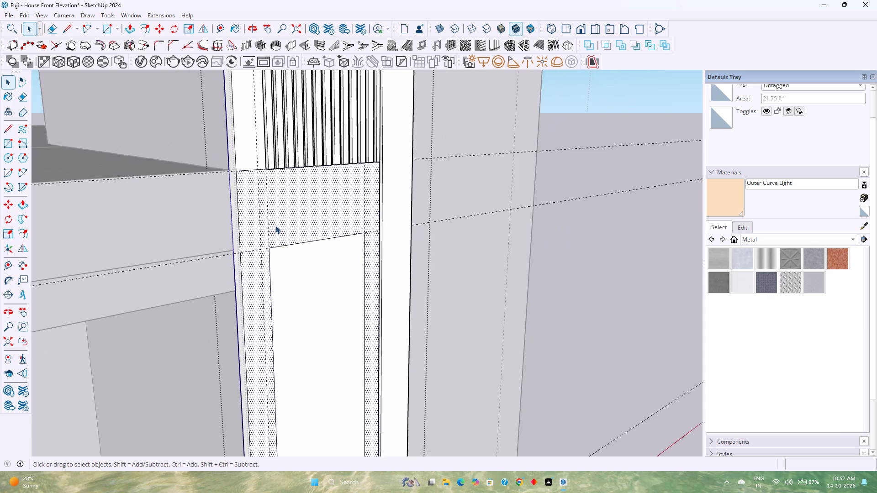
scroll(275, 226, down, 8)
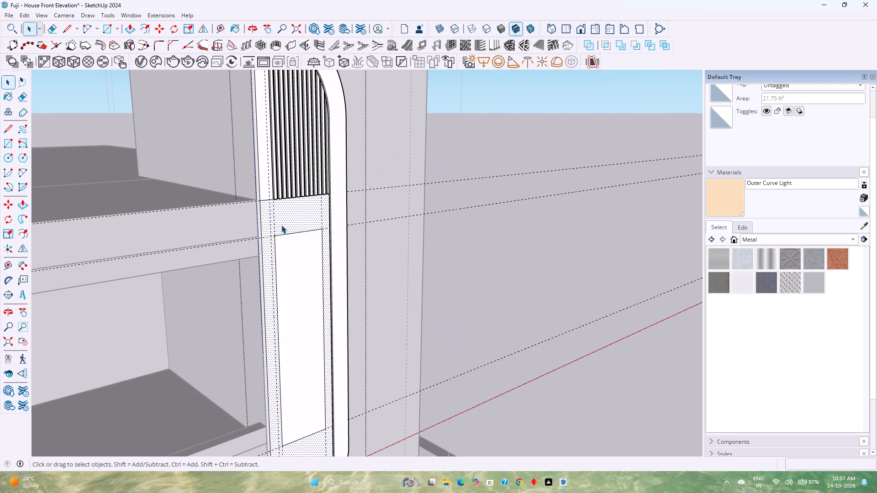
scroll(281, 225, down, 4)
middle_drag(289, 252, 200, 229)
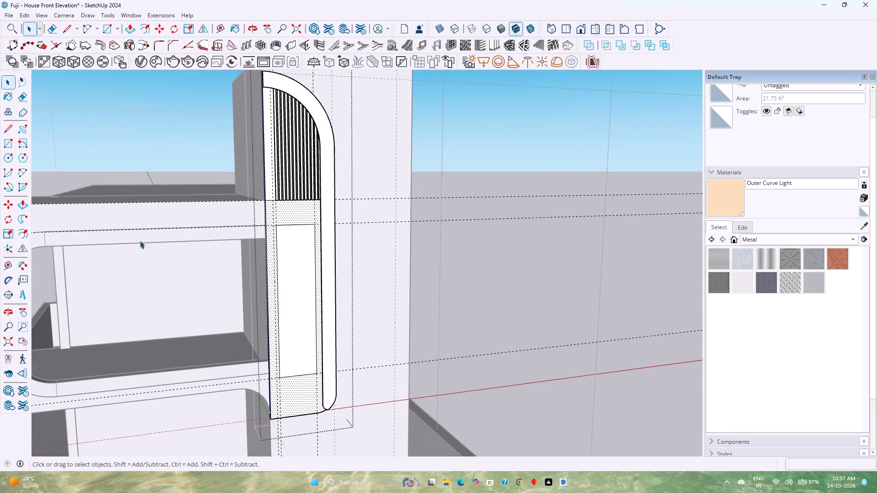
Delete all construction guides from the model.
click(26, 18)
click(65, 106)
Check the arch panel, then view the whole elevation in the standard front view.
middle_drag(299, 290, 260, 256)
middle_click(259, 255)
shift+middle_drag(277, 283, 303, 254)
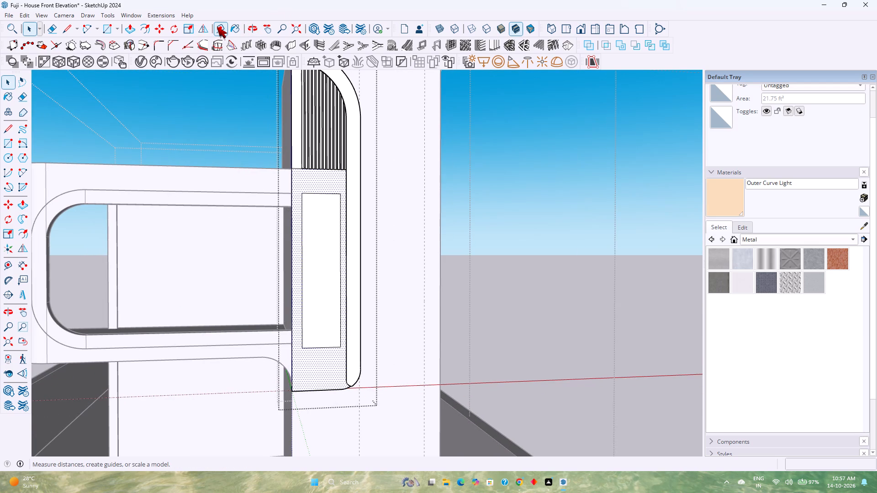
click(586, 25)
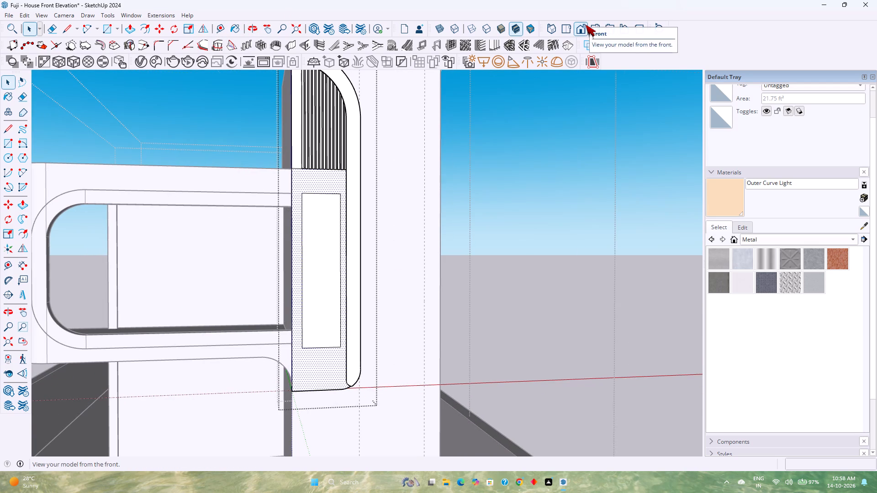
scroll(419, 236, down, 3)
shift+middle_drag(417, 262, 409, 245)
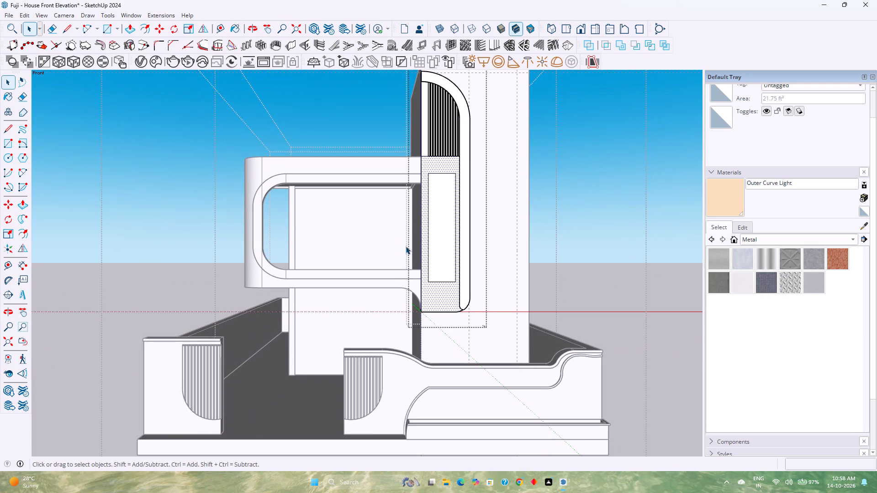
Save the House Front Elevation model.
key(ctrl+s)
Place a horizontal guide 9" above the bottom edge of the arch panel's lower face.
scroll(444, 241, up, 6)
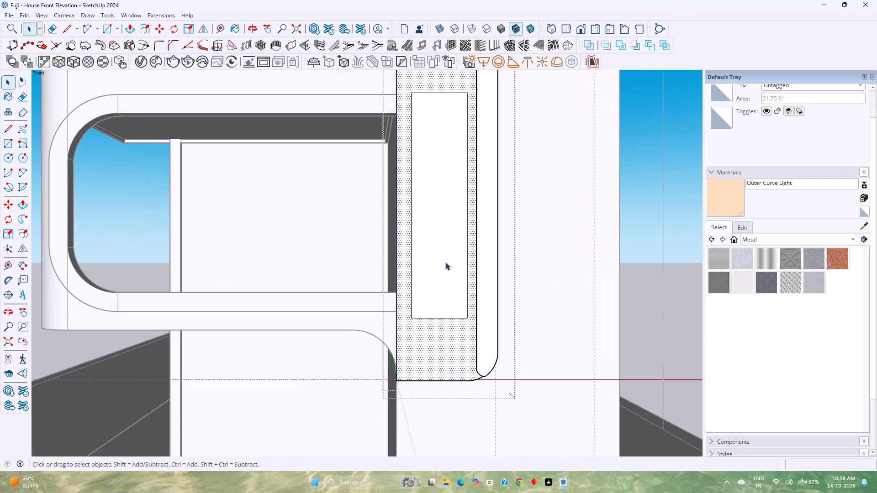
scroll(445, 262, up, 1)
shift+middle_drag(440, 288, 375, 236)
shift+middle_click(375, 235)
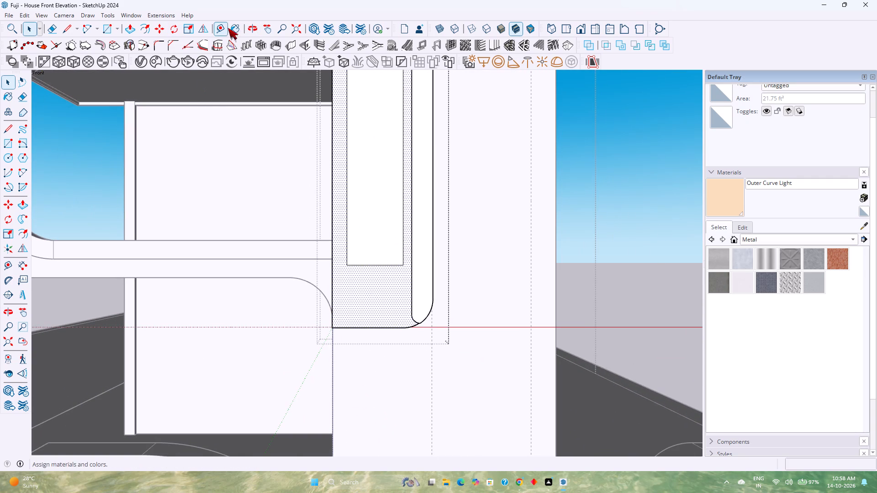
click(222, 27)
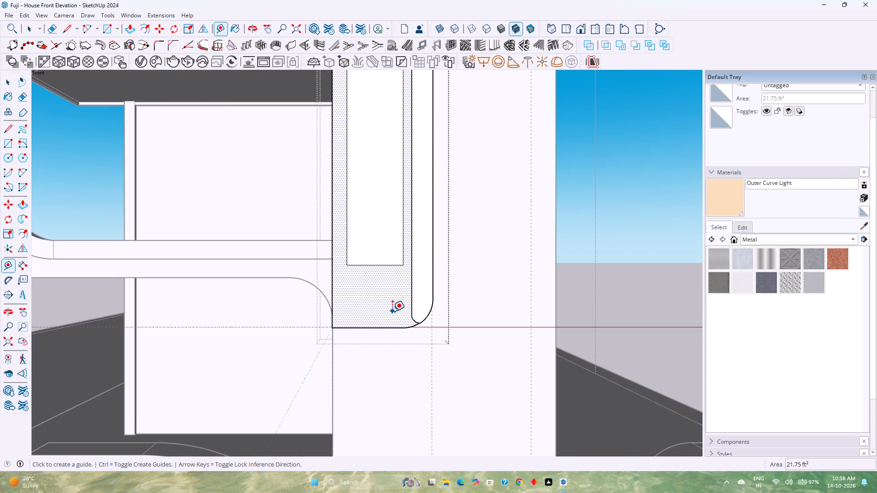
click(389, 326)
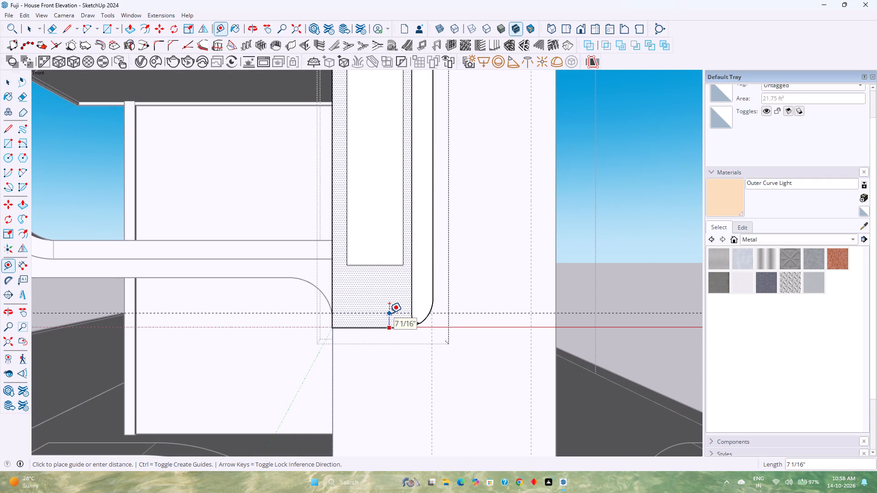
key(9)
key(Return)
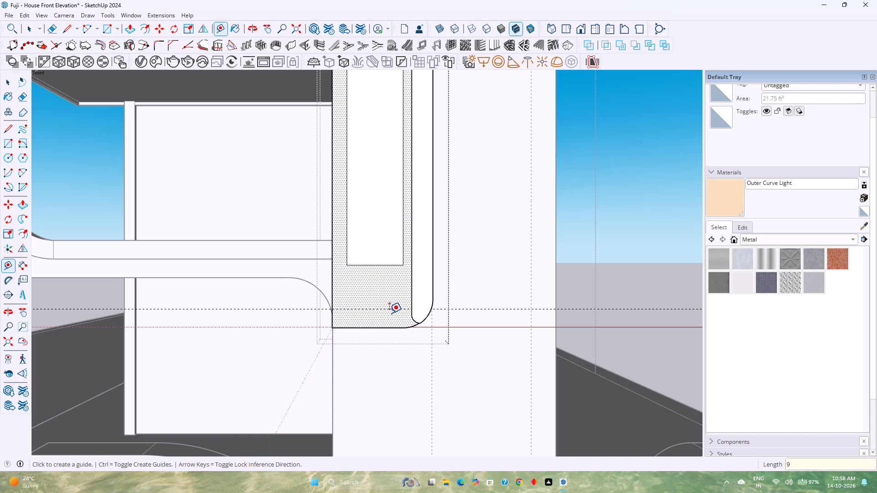
Place vertical guides along both long sides of the rectangular inset and a horizontal guide 3" below its bottom edge.
click(404, 252)
click(400, 215)
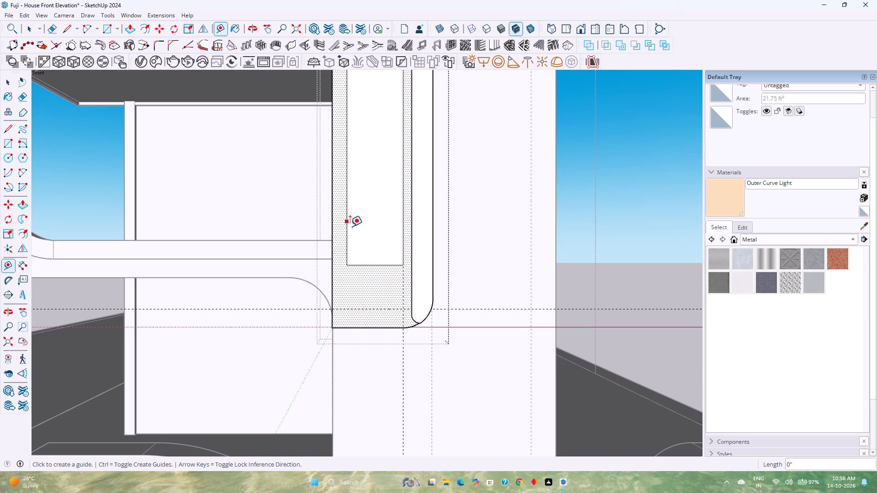
click(370, 265)
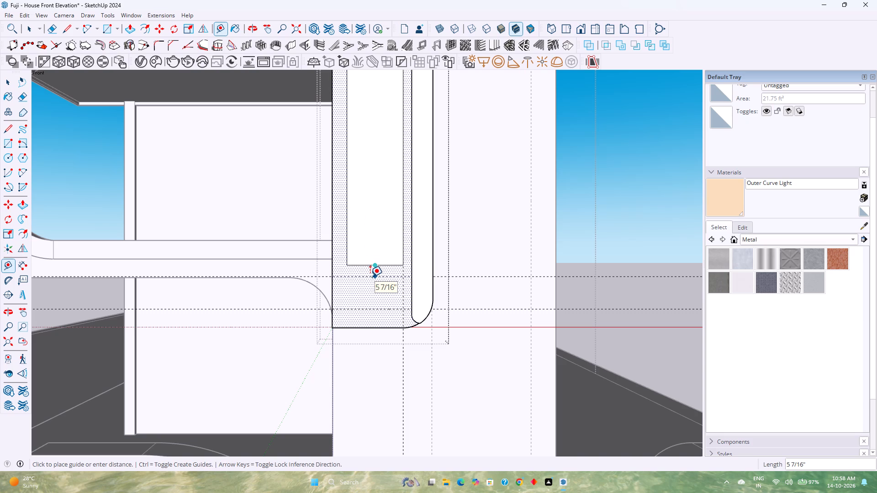
key(3)
key(Return)
click(348, 241)
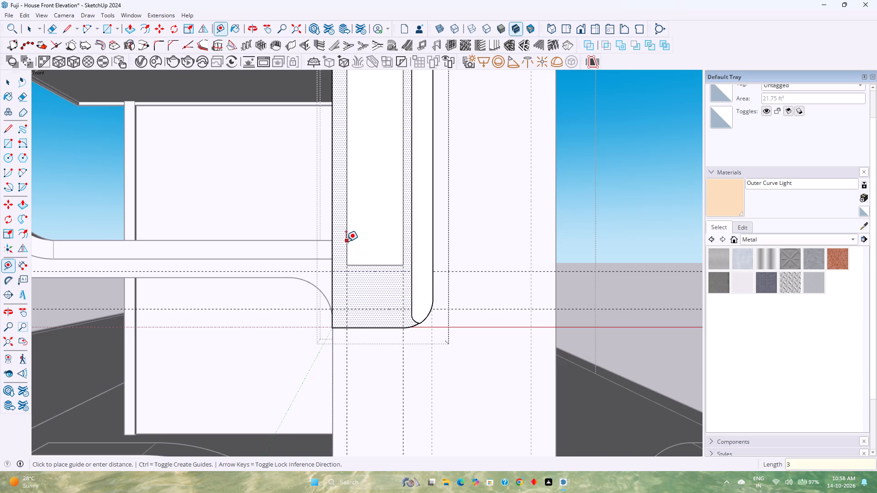
click(348, 244)
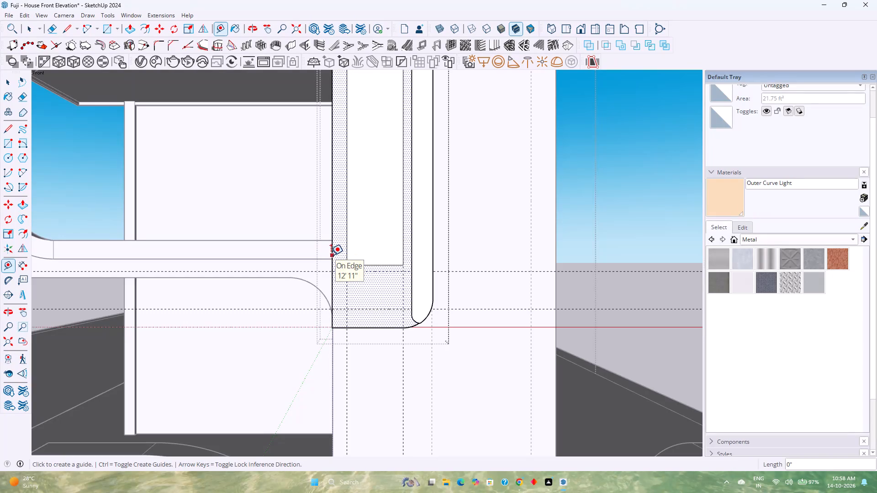
Draw a diagonal from the inset's lower-left corner to the right guide's intersection 9" above the base, then close it 1' 9" up to the lower-right corner.
click(65, 27)
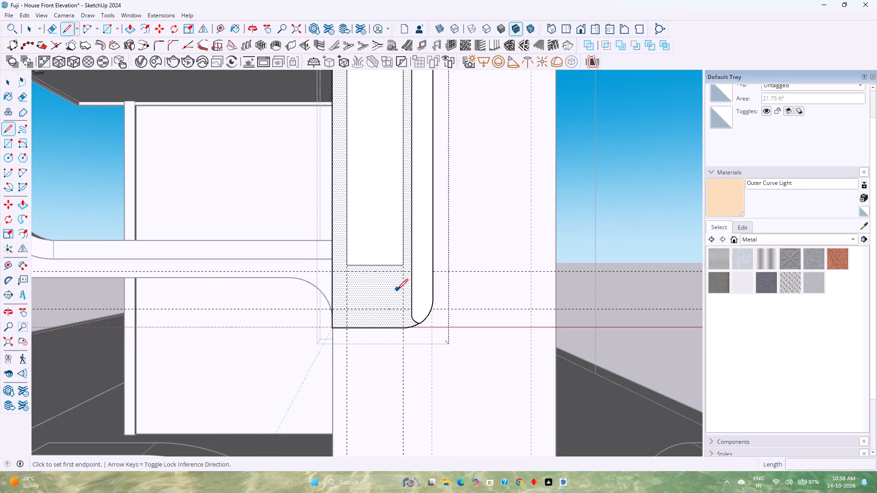
click(348, 274)
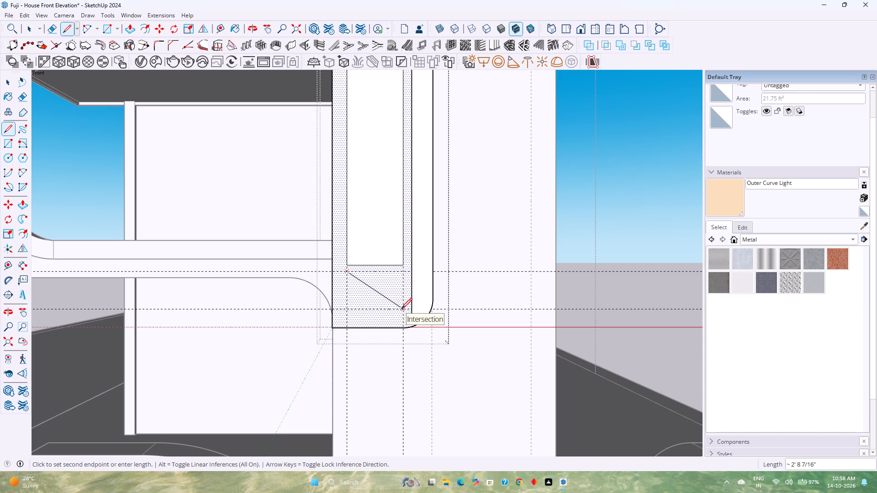
key(Escape)
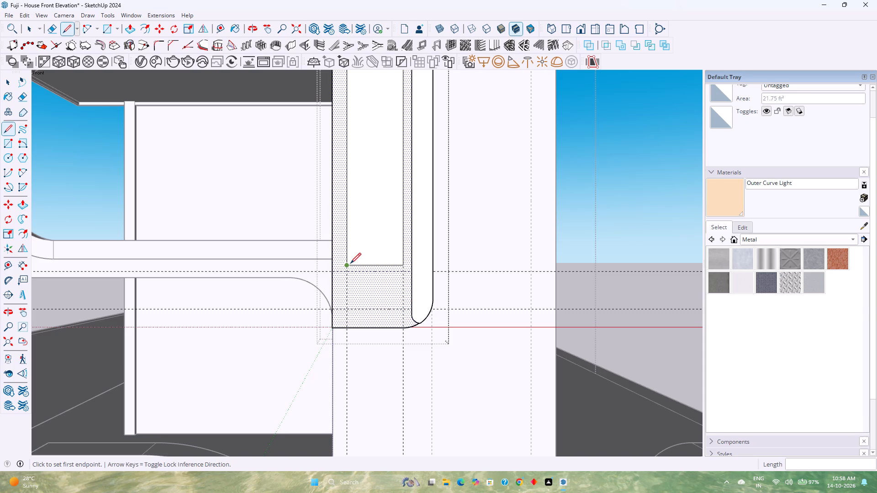
click(350, 263)
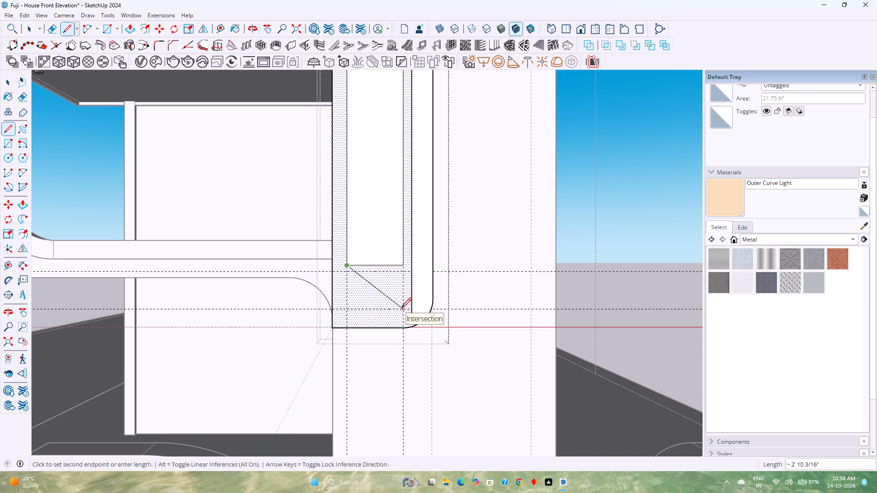
click(401, 308)
click(402, 266)
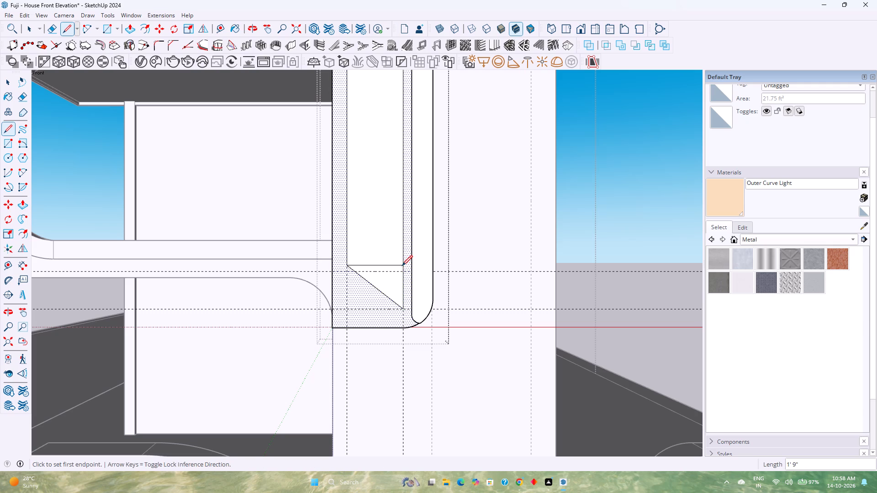
Draw two vertical lines about 1' 5" long from the inset's top corners up to the base of the flutes.
key(space)
scroll(400, 293, down, 6)
shift+middle_drag(400, 293, 409, 376)
middle_drag(399, 369, 491, 444)
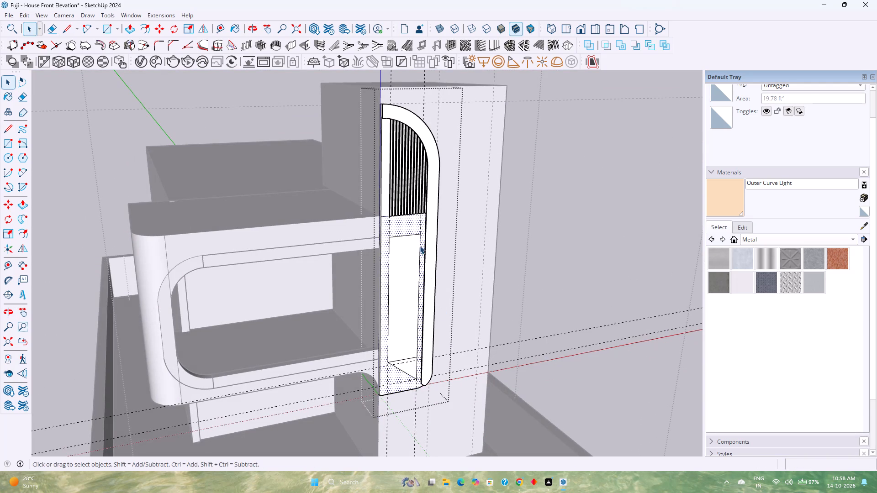
scroll(416, 230, up, 5)
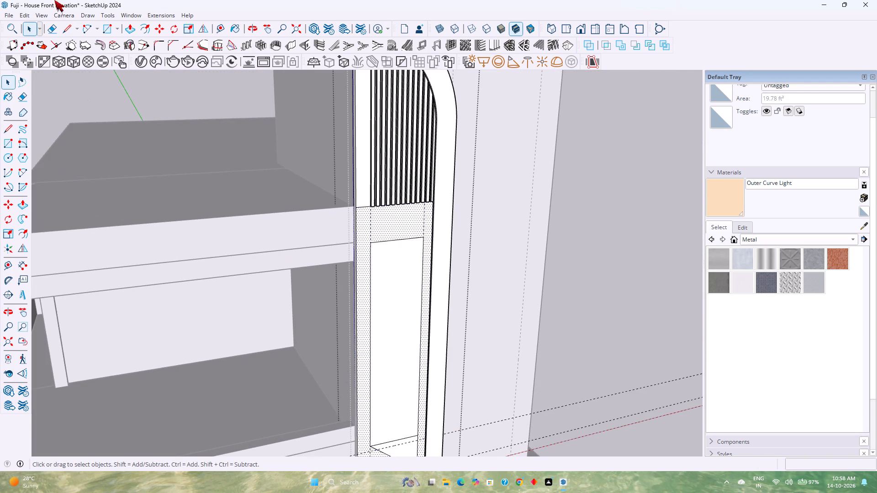
click(66, 30)
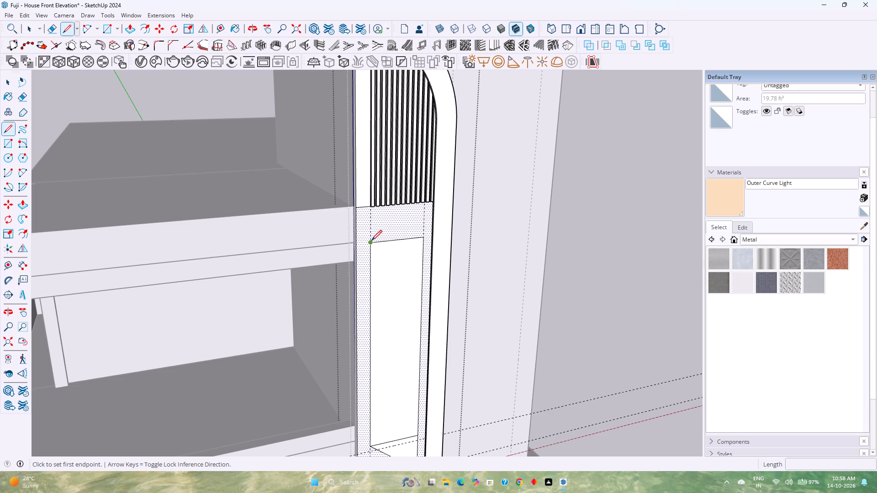
scroll(371, 241, up, 7)
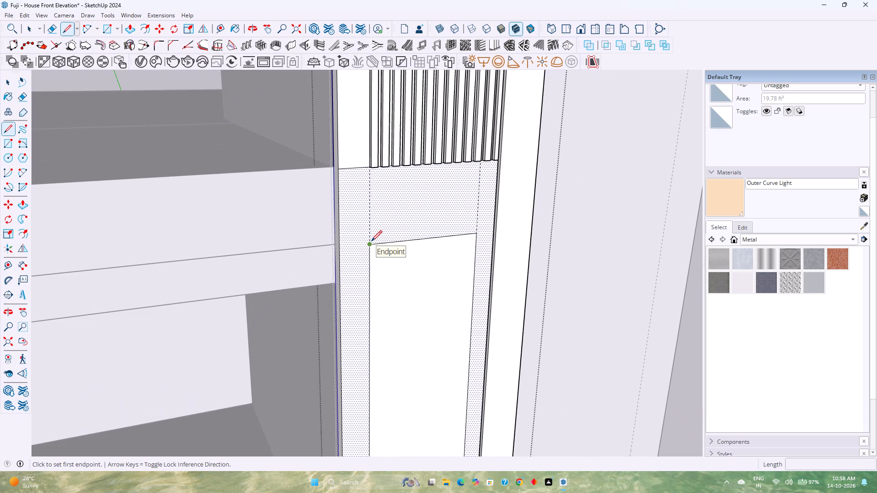
click(371, 242)
click(368, 169)
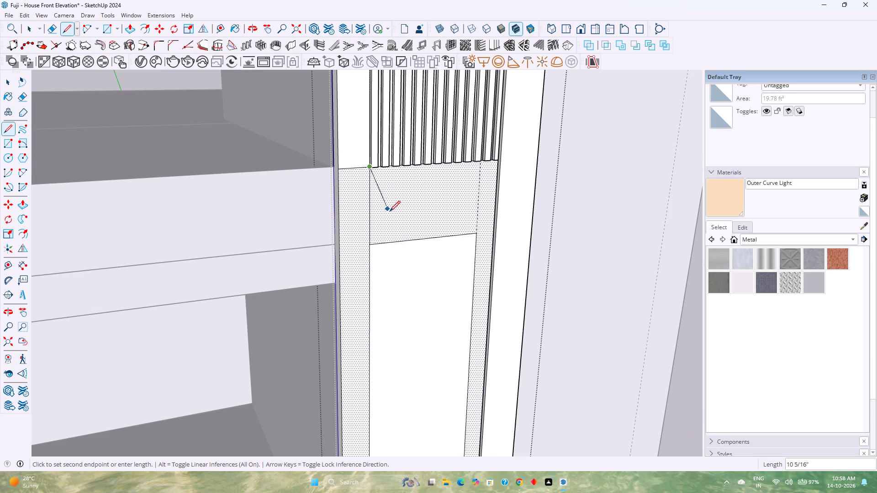
key(Escape)
click(475, 234)
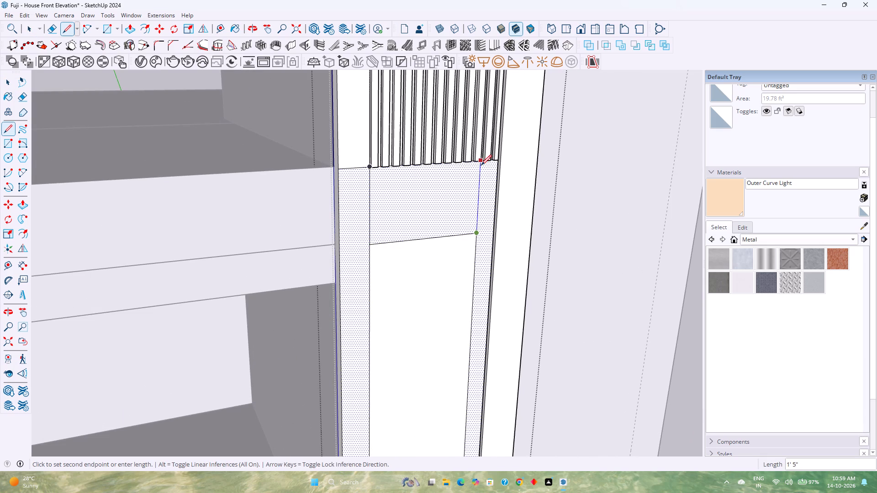
scroll(481, 163, up, 15)
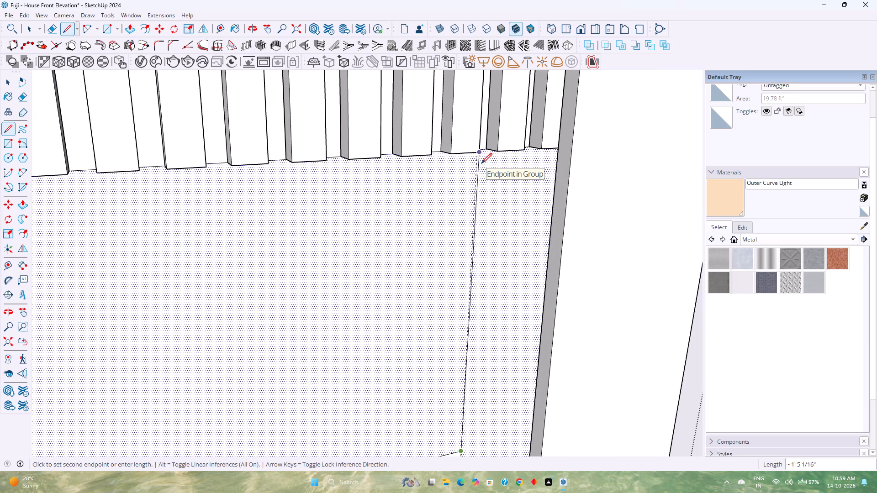
key(Up)
click(480, 151)
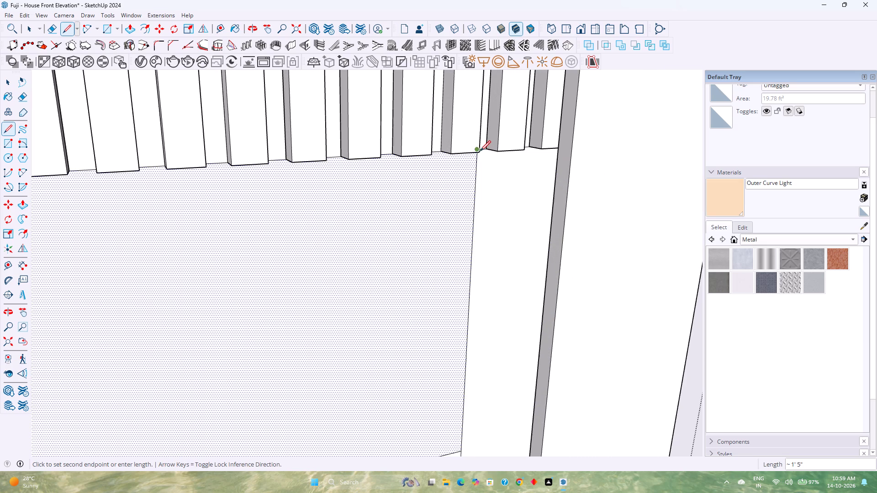
key(space)
Copy the U-shaped frame face around the inset, with its edges, 10' along the green axis out in front of the panel.
scroll(451, 239, down, 8)
key(Escape)
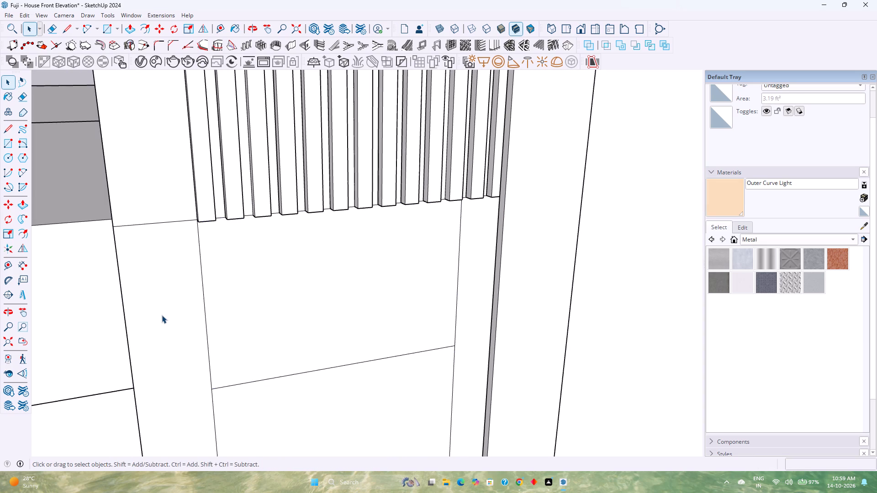
click(162, 315)
scroll(164, 315, down, 7)
triple_click(175, 311)
scroll(195, 315, down, 1)
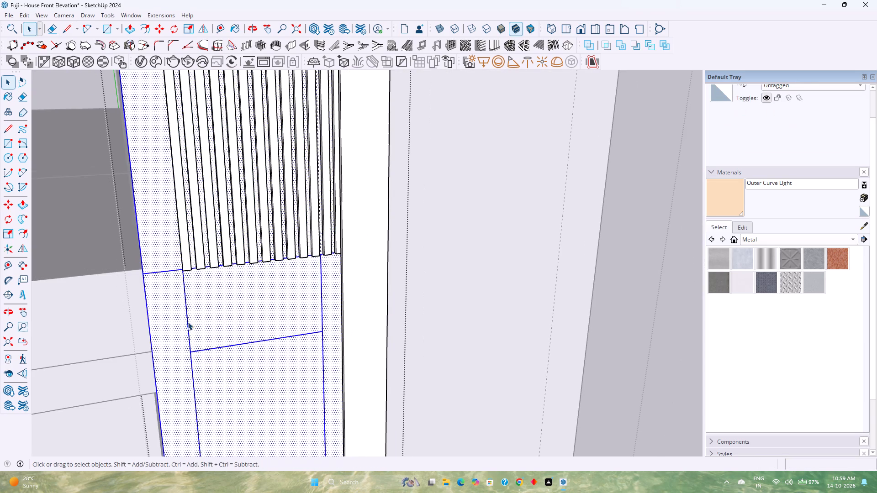
double_click(164, 323)
scroll(185, 320, down, 5)
shift+middle_drag(234, 336, 234, 334)
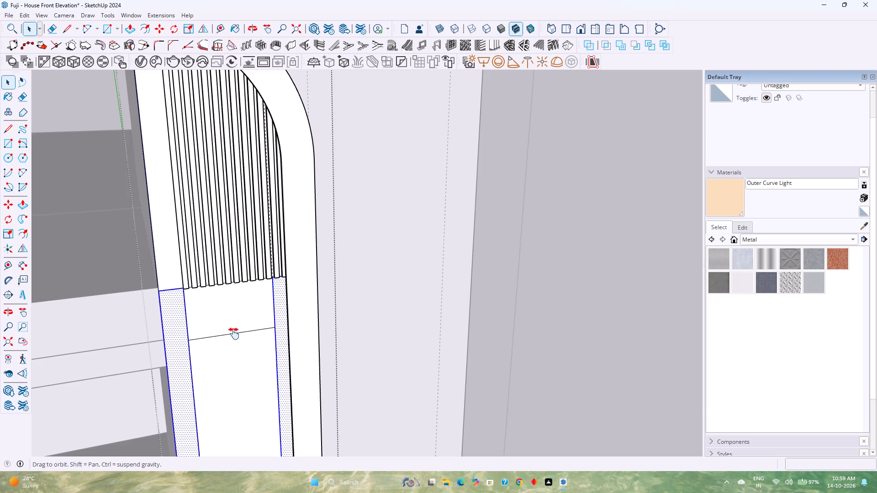
shift+middle_drag(234, 334, 277, 252)
scroll(285, 239, down, 5)
shift+middle_drag(298, 313, 316, 235)
scroll(322, 220, down, 2)
shift+middle_drag(322, 220, 348, 264)
key(m)
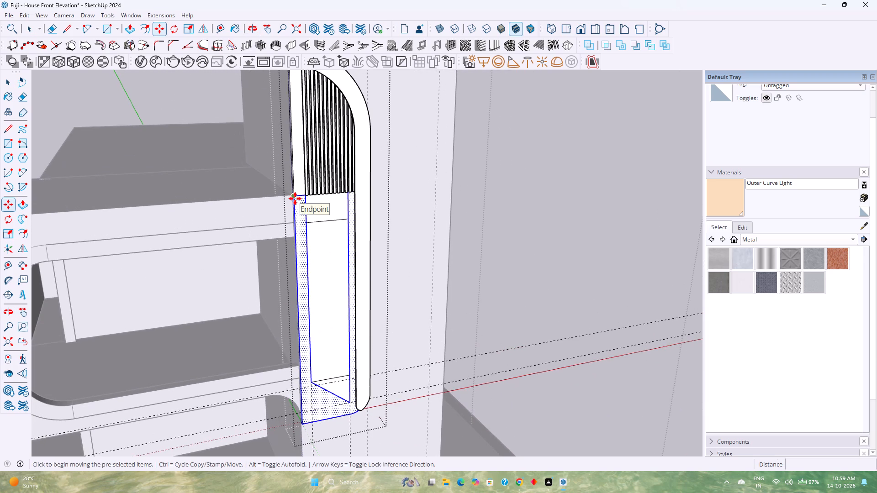
scroll(295, 199, up, 5)
click(295, 199)
scroll(320, 215, down, 6)
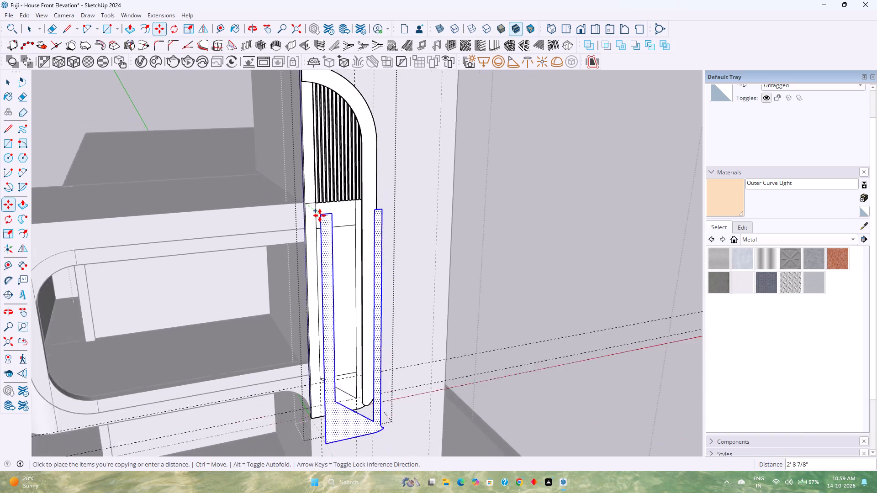
scroll(320, 215, down, 3)
key(Left)
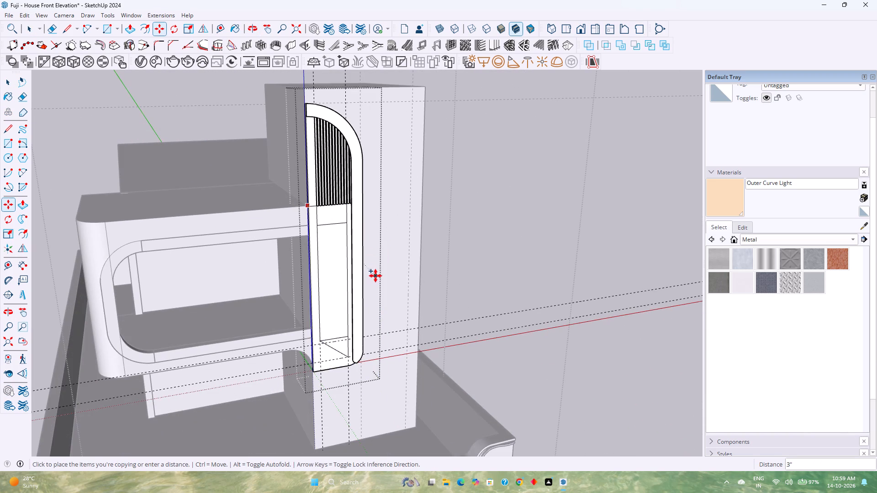
scroll(375, 276, down, 2)
middle_drag(375, 276, 576, 317)
text(10')
key(Return)
key(space)
middle_drag(618, 306, 409, 261)
middle_click(409, 261)
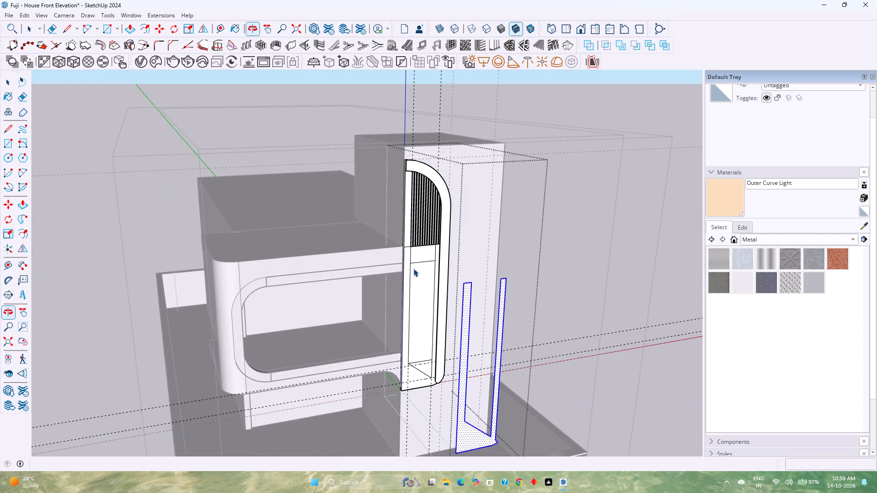
Set up vertical louvres for the copied U-shaped face, with louvre depth 0.40 and louvre thickness 0.40.
scroll(461, 309, up, 3)
shift+middle_drag(461, 310, 374, 226)
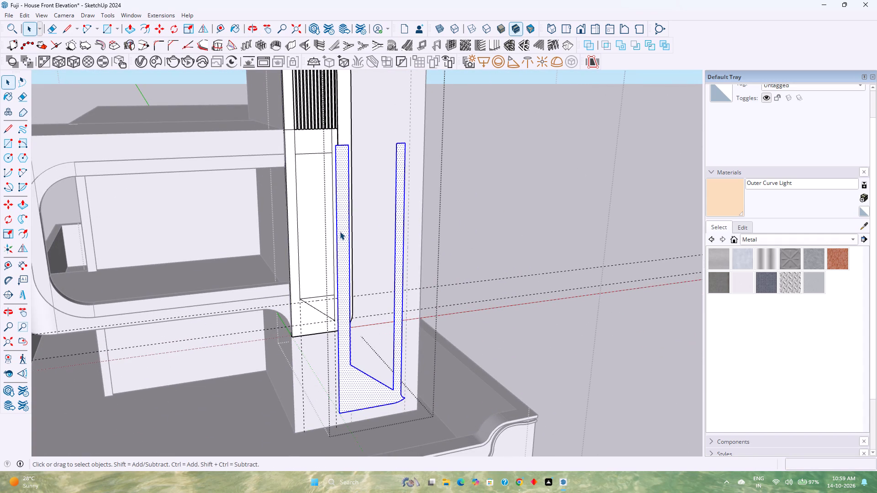
click(340, 231)
double_click(340, 231)
middle_drag(340, 231, 441, 294)
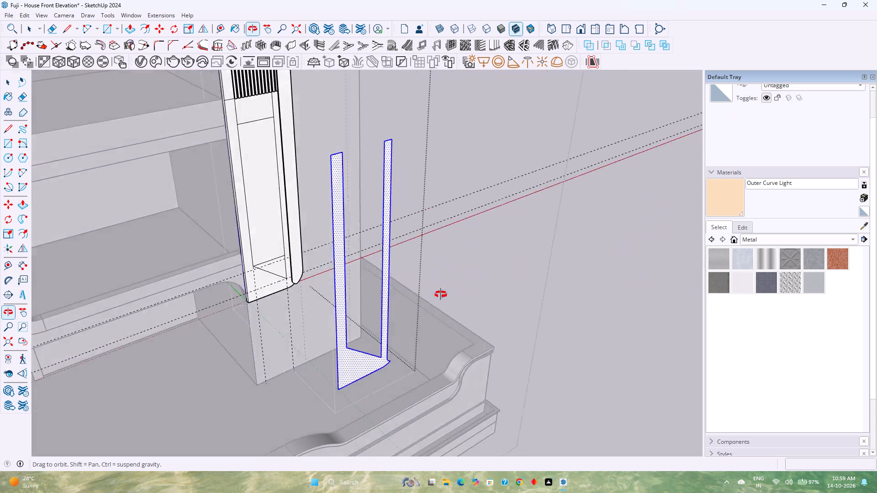
middle_drag(441, 294, 482, 294)
key(m)
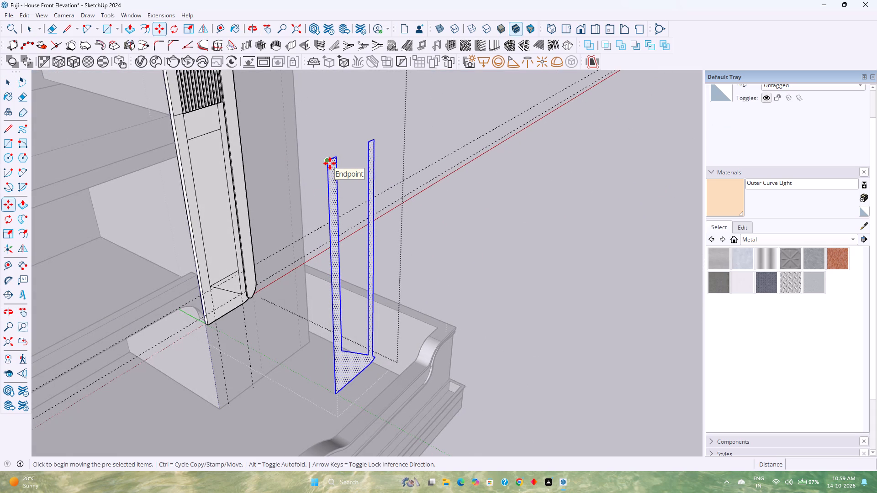
key(space)
scroll(330, 163, up, 8)
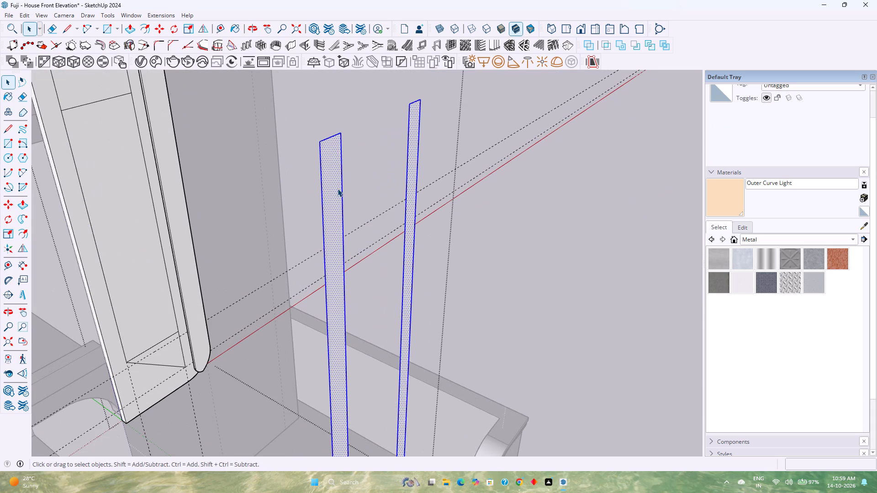
scroll(333, 179, down, 5)
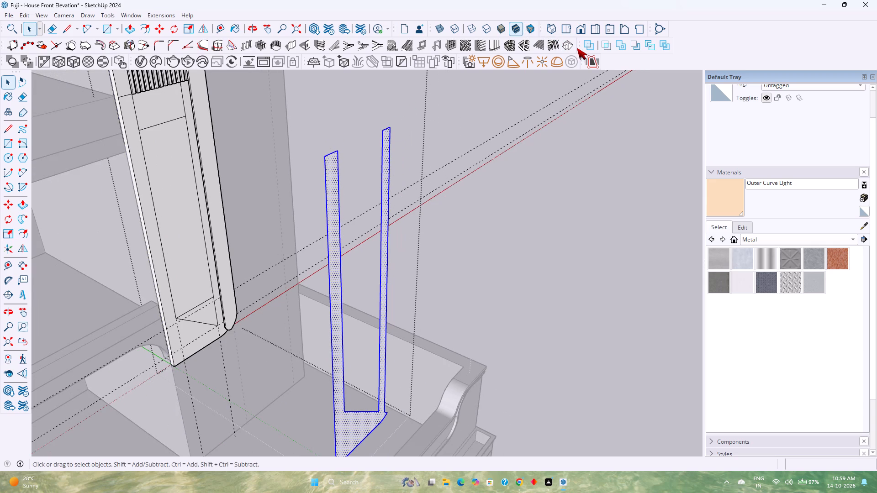
click(491, 45)
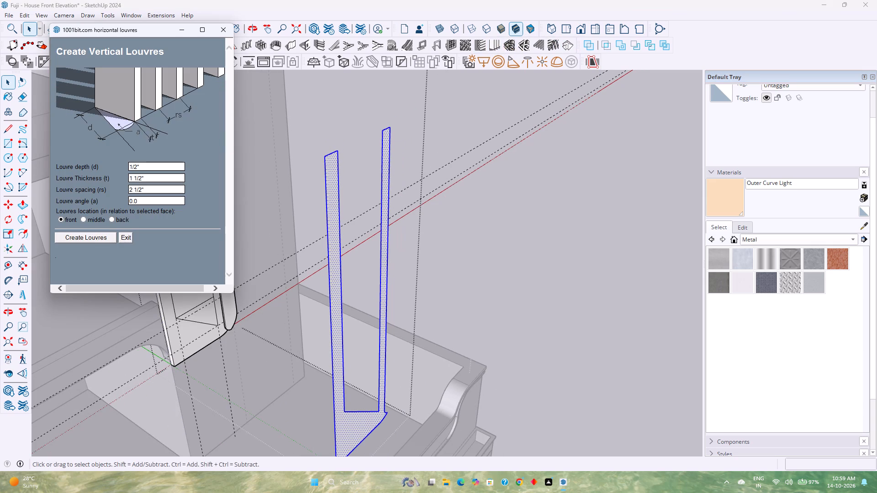
double_click(173, 166)
text(0.)
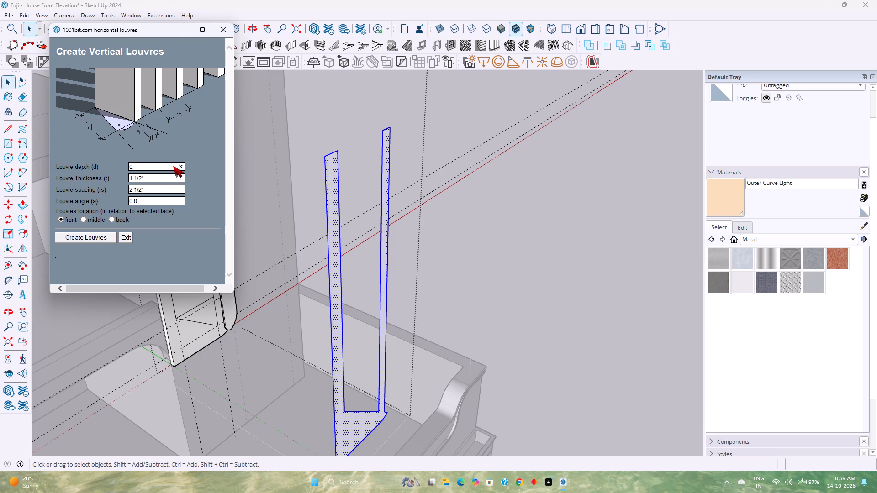
text(40)
key(Return)
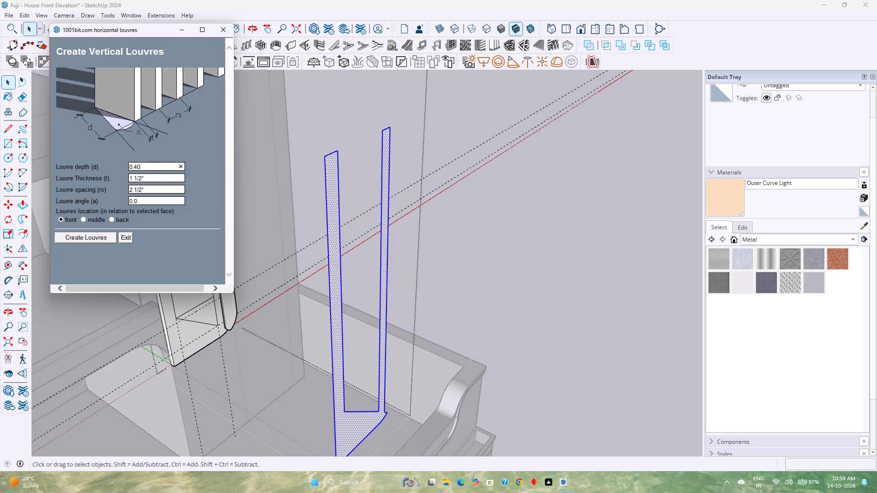
double_click(152, 163)
click(157, 174)
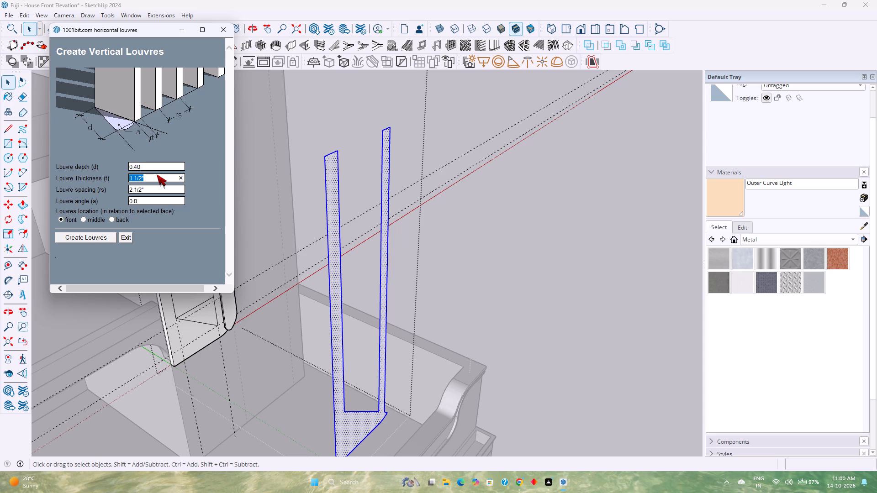
text(0.40)
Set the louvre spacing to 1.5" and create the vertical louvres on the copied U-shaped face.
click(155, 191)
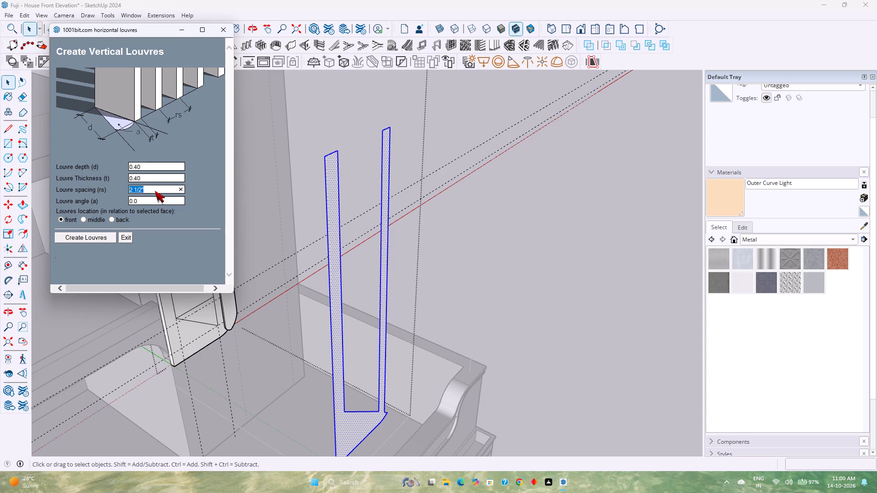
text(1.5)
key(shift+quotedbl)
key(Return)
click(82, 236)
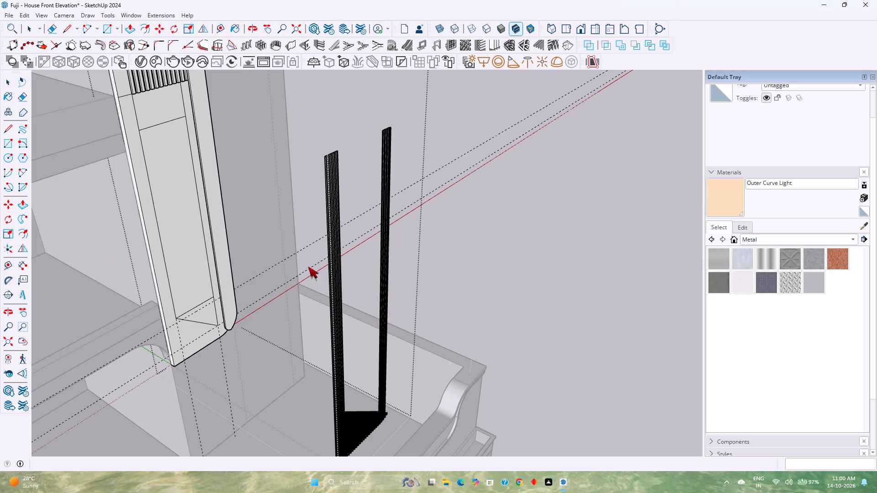
Examine the vertical louvres on the copied U-shaped frame, especially along its sloped base and lower corner.
middle_drag(337, 269, 214, 265)
middle_drag(214, 265, 152, 259)
middle_click(151, 259)
middle_click(150, 259)
middle_drag(150, 259, 191, 242)
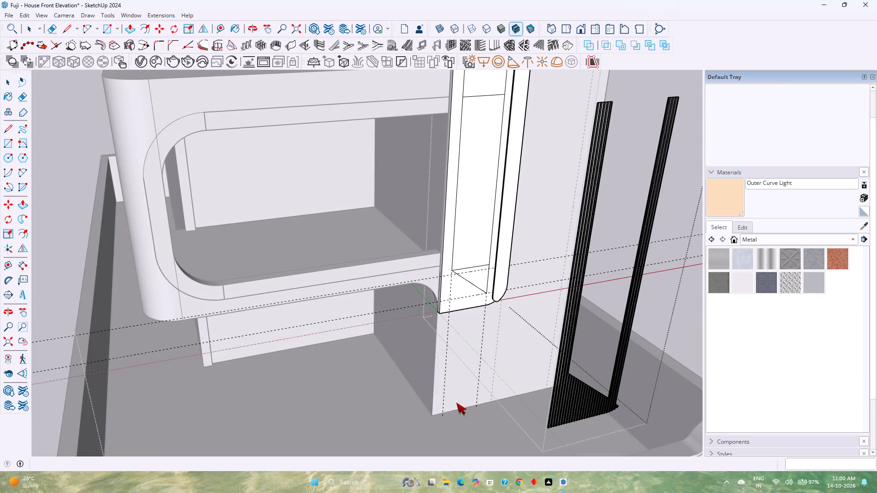
scroll(603, 412, up, 9)
middle_drag(594, 399, 526, 398)
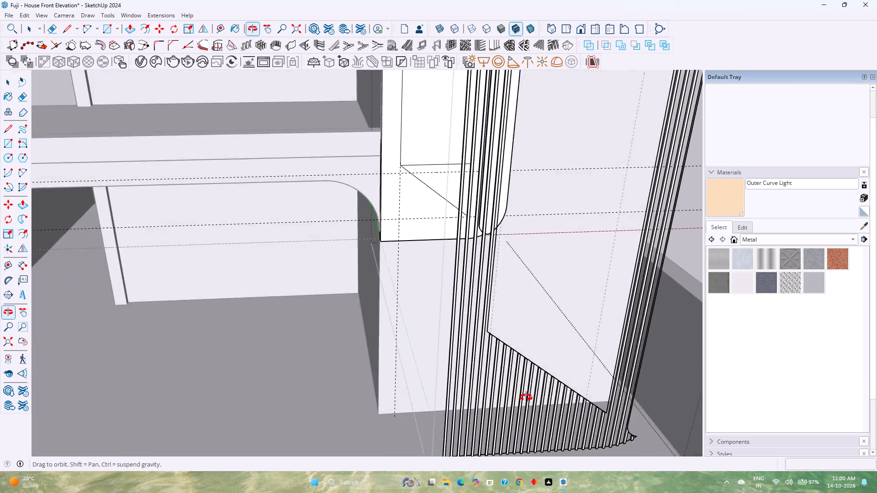
middle_drag(526, 398, 423, 399)
scroll(467, 364, up, 5)
scroll(467, 349, down, 3)
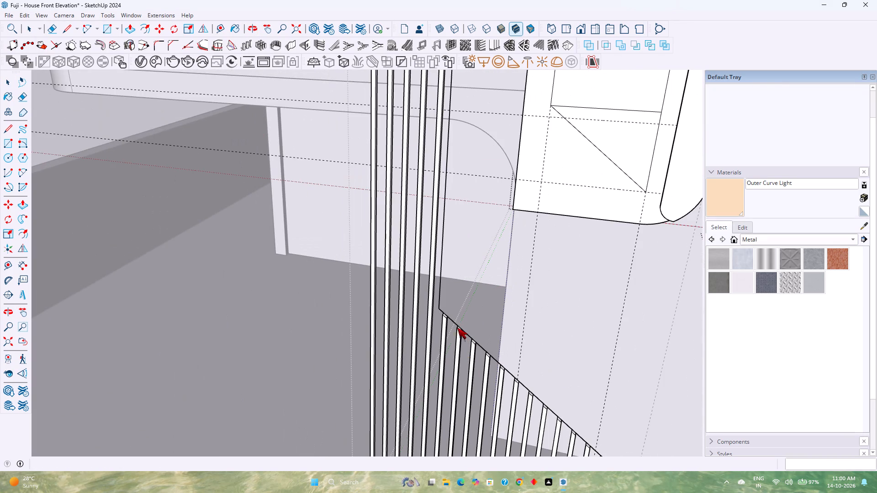
click(451, 319)
click(454, 322)
scroll(435, 340, down, 8)
click(526, 364)
scroll(526, 398, up, 2)
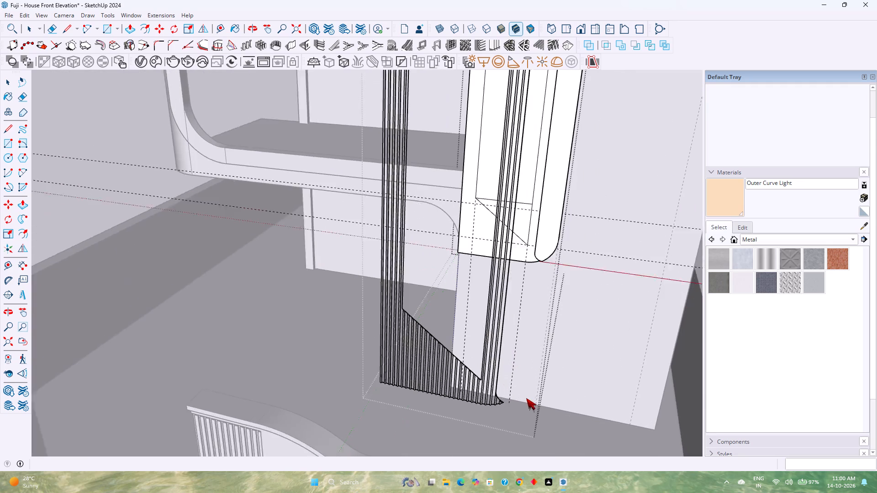
scroll(526, 398, up, 1)
middle_drag(527, 398, 651, 441)
shift+middle_drag(628, 409, 372, 402)
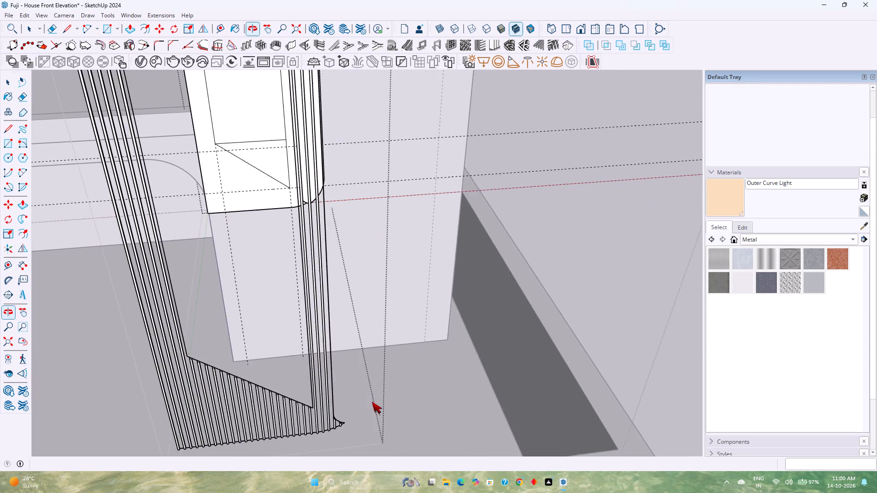
scroll(372, 402, down, 2)
scroll(285, 389, up, 14)
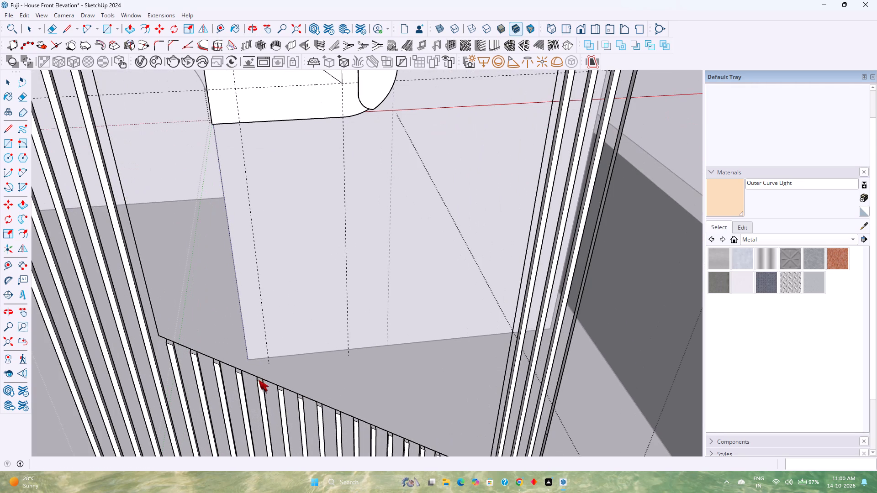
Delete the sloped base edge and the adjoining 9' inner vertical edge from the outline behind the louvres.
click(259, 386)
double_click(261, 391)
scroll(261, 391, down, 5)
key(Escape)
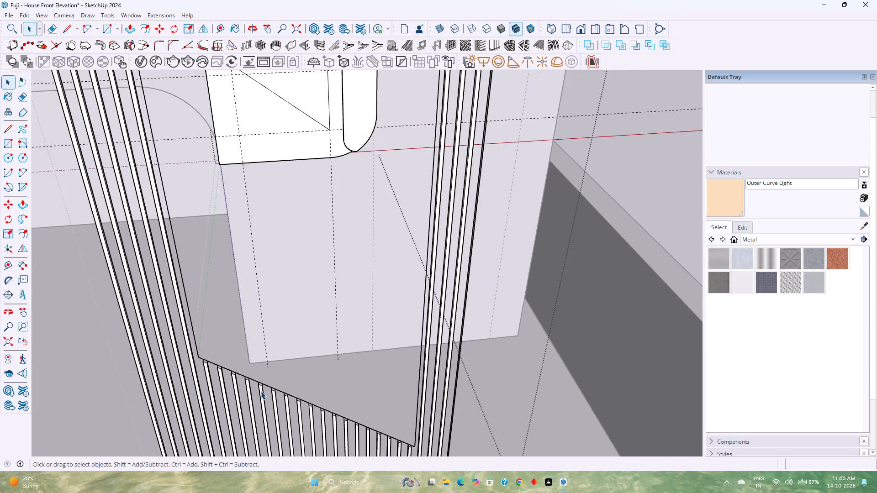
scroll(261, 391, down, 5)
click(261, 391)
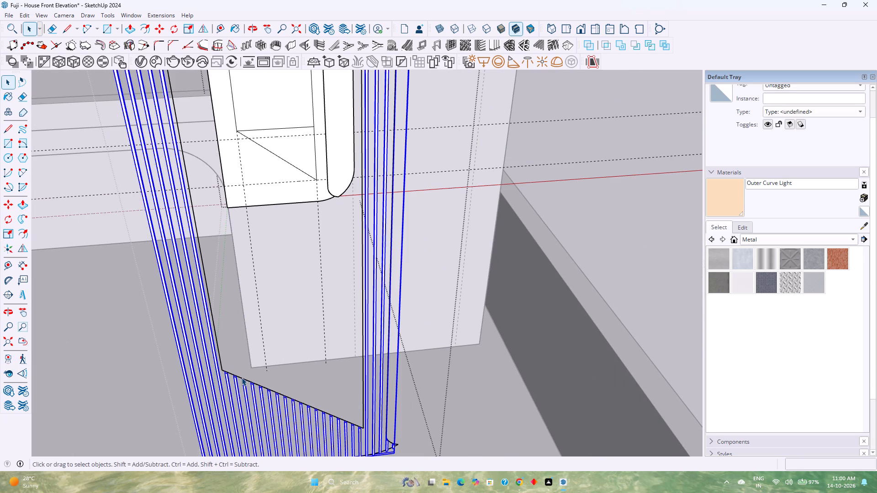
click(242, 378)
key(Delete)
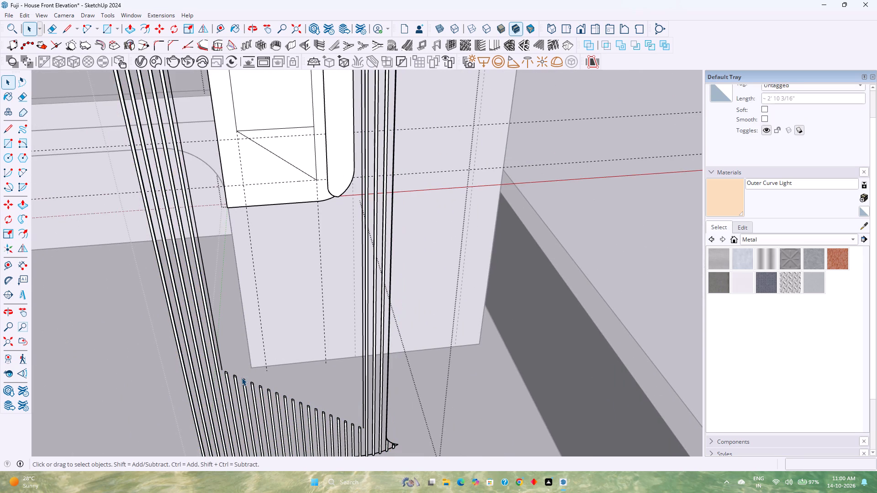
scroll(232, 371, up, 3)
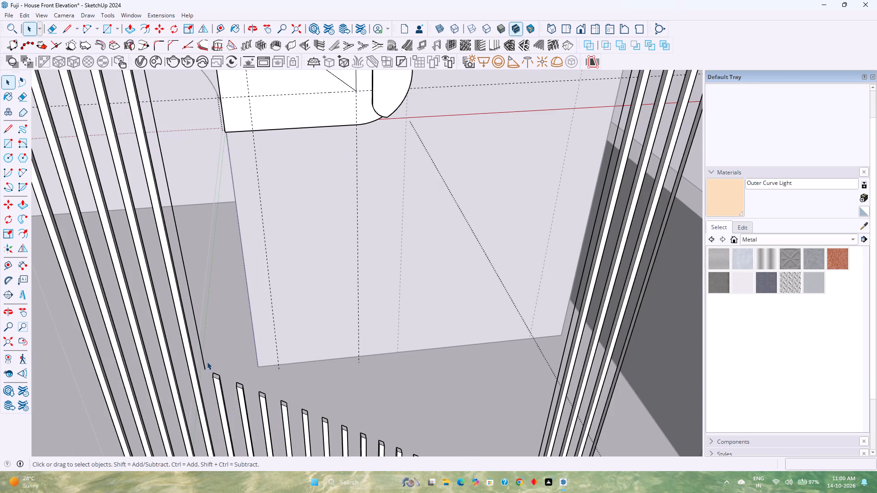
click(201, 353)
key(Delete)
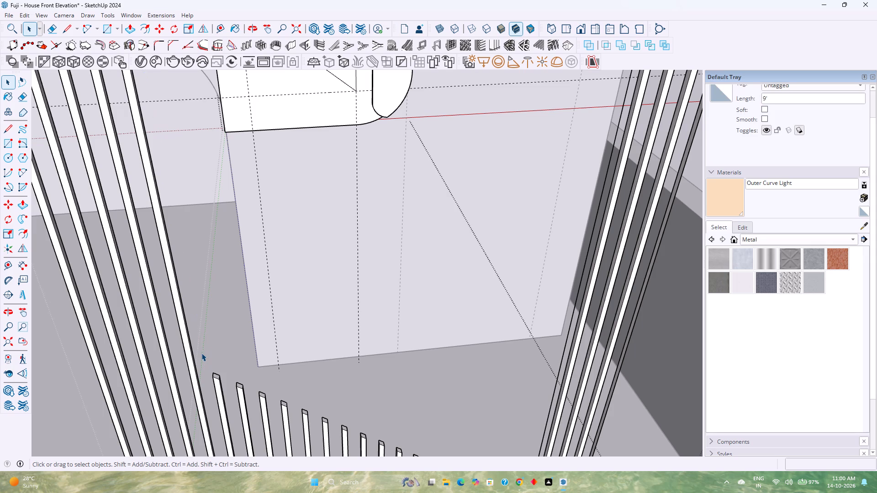
Inspect the louvres' density and spacing against the fluted arch panel behind them.
scroll(201, 353, down, 10)
middle_drag(204, 372, 241, 290)
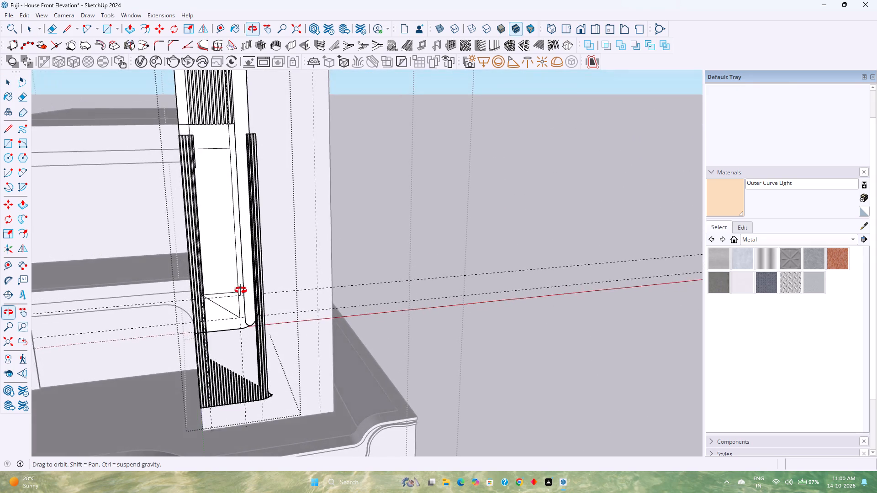
middle_drag(241, 290, 243, 289)
middle_click(243, 289)
scroll(243, 289, down, 3)
middle_drag(243, 291, 212, 288)
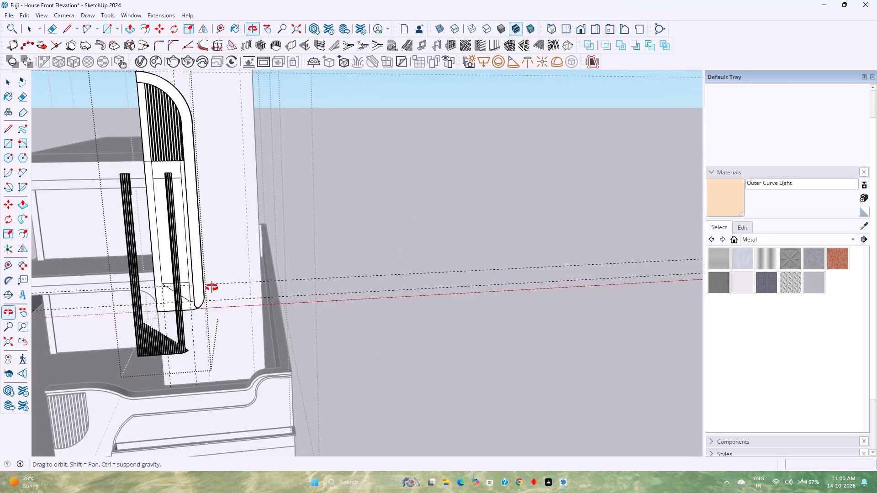
middle_drag(212, 288, 209, 286)
middle_click(209, 286)
shift+middle_drag(213, 285, 299, 318)
scroll(239, 370, up, 3)
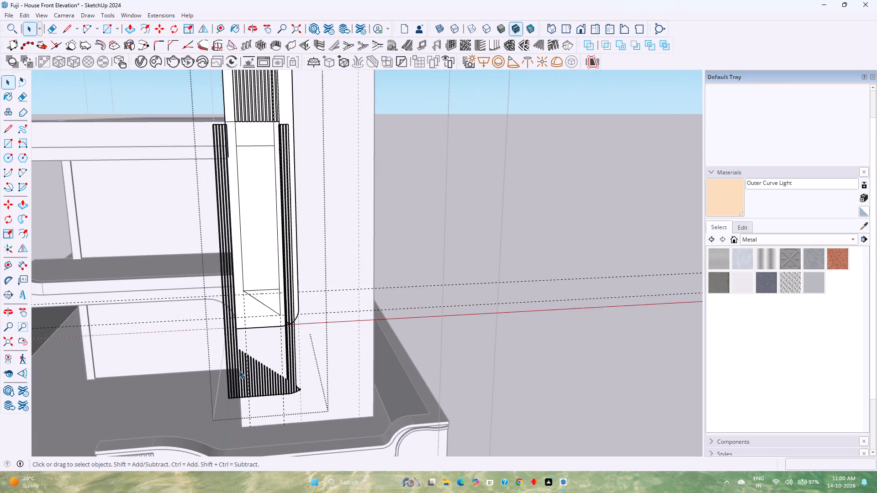
scroll(239, 370, up, 17)
scroll(239, 365, down, 3)
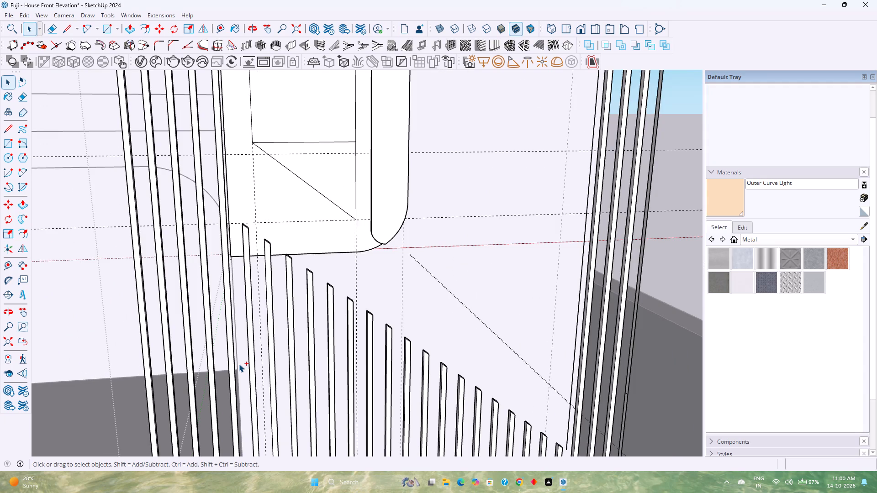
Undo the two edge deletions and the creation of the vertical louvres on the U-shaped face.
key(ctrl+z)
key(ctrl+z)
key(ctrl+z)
Create vertical louvres on the front of the U-shaped face, 3/8" deep and 3/8" thick, at 0.75" spacing.
scroll(239, 359, down, 6)
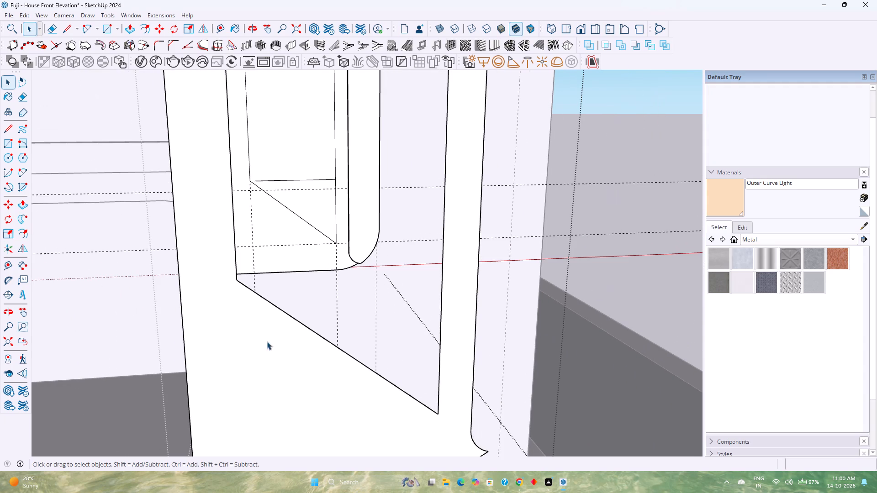
click(498, 48)
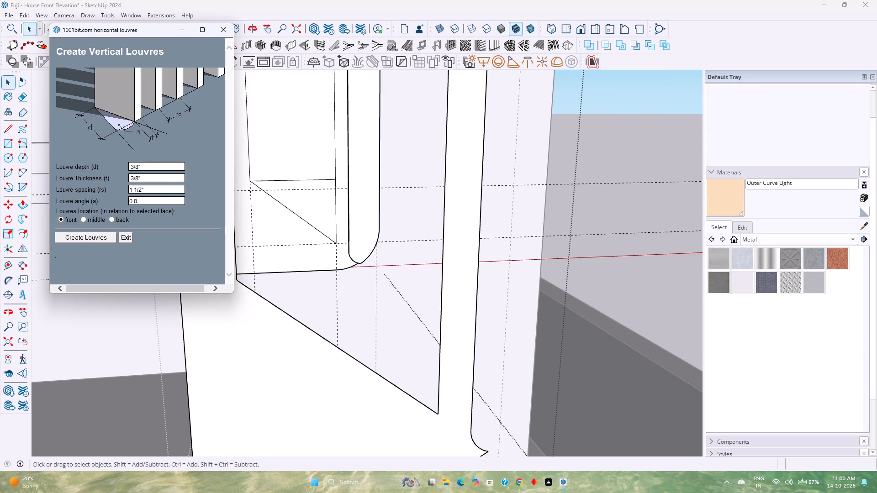
click(158, 191)
text(0.75)
key(Return)
click(108, 238)
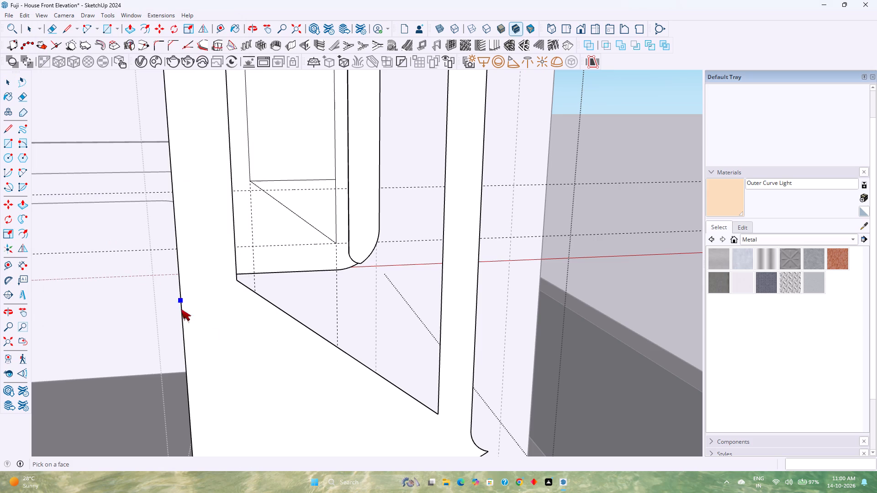
click(226, 339)
key(space)
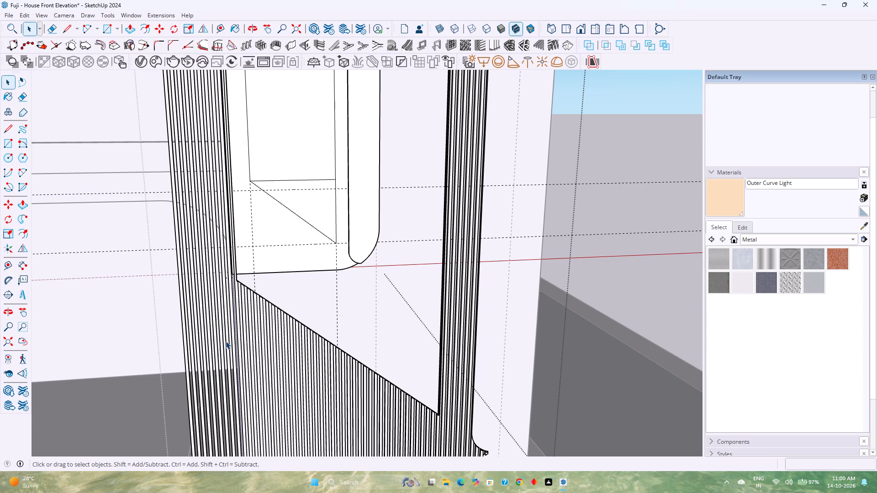
Examine the new louvres along both legs of the U-shaped frame, its sloped base and their top ends.
scroll(277, 301, up, 2)
middle_drag(277, 301, 256, 311)
scroll(256, 311, down, 4)
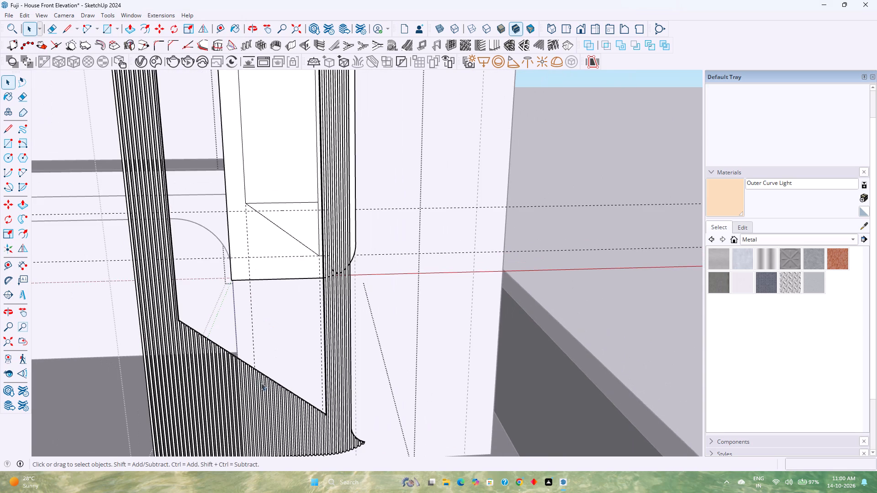
scroll(233, 354, up, 12)
scroll(227, 360, down, 3)
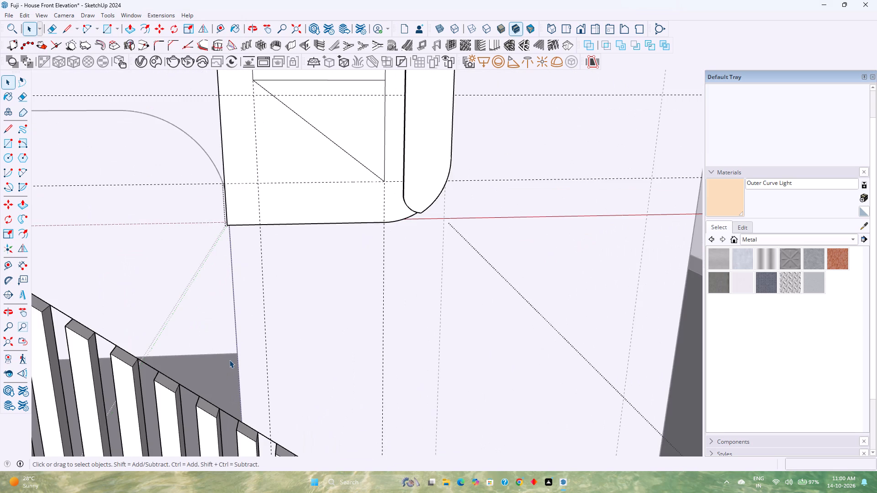
middle_drag(229, 360, 285, 341)
middle_click(285, 341)
scroll(285, 341, down, 7)
middle_drag(380, 317, 324, 417)
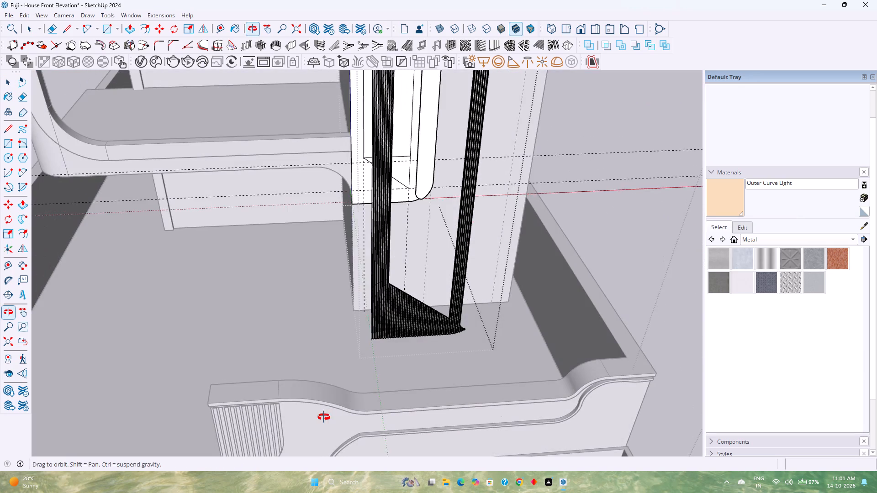
middle_drag(324, 417, 322, 417)
shift+middle_drag(405, 299, 327, 432)
shift+middle_click(327, 432)
shift+middle_drag(307, 302, 322, 359)
scroll(304, 278, up, 3)
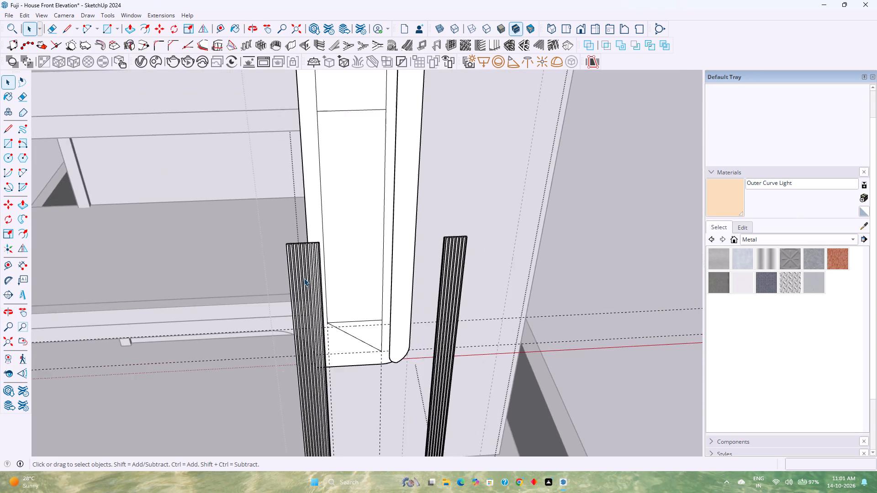
scroll(304, 278, up, 8)
scroll(358, 236, up, 3)
shift+middle_drag(345, 234, 390, 305)
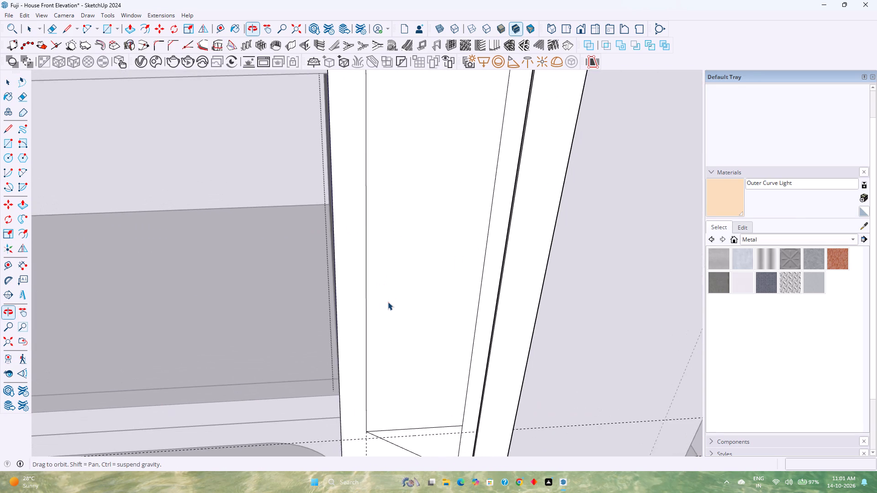
shift+middle_click(389, 304)
scroll(387, 290, down, 9)
scroll(421, 349, up, 7)
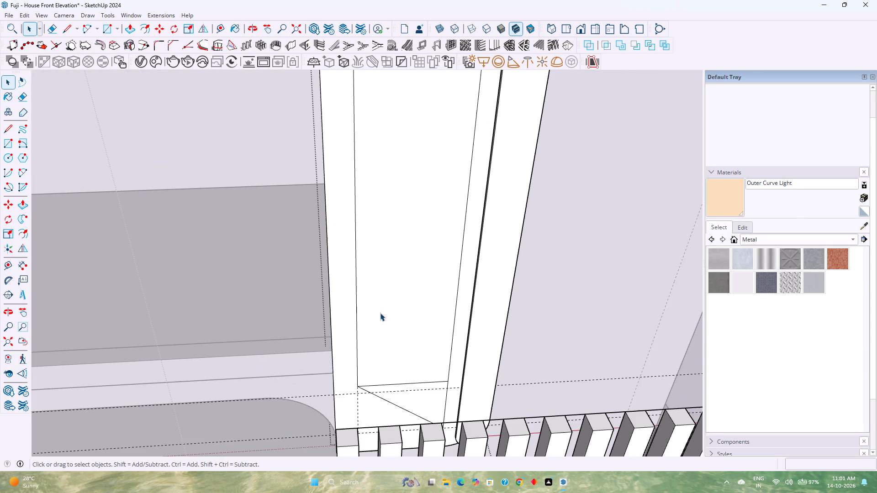
shift+middle_drag(424, 356, 386, 322)
shift+middle_click(386, 322)
scroll(335, 336, down, 2)
shift+middle_drag(332, 334, 337, 343)
shift+middle_click(337, 343)
shift+scroll(337, 343, down, 1)
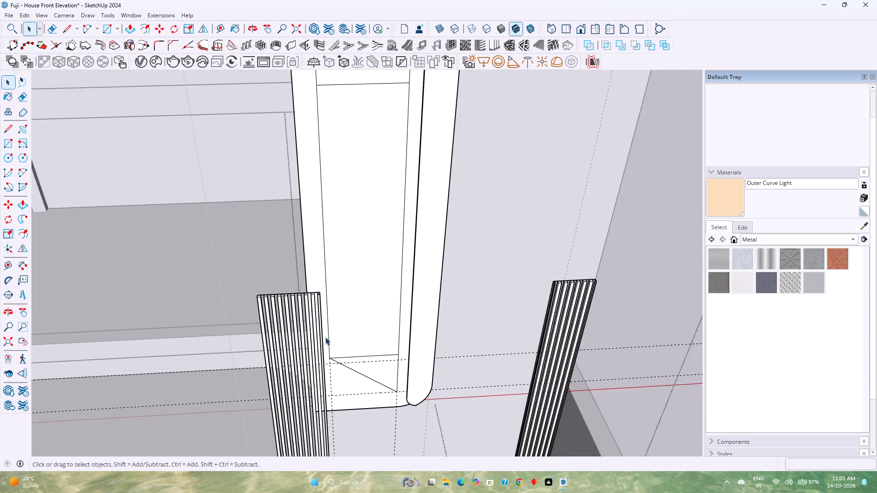
middle_drag(325, 337, 293, 337)
scroll(141, 280, up, 3)
scroll(217, 336, down, 2)
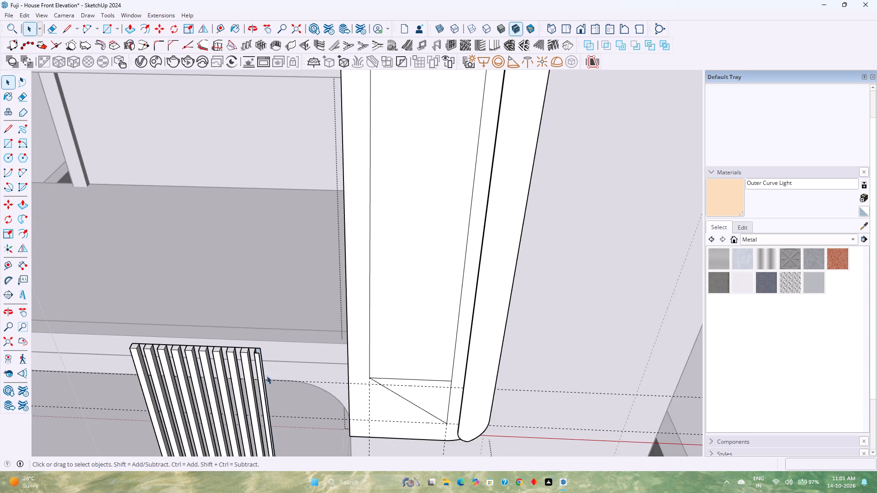
scroll(267, 376, up, 2)
scroll(253, 360, down, 1)
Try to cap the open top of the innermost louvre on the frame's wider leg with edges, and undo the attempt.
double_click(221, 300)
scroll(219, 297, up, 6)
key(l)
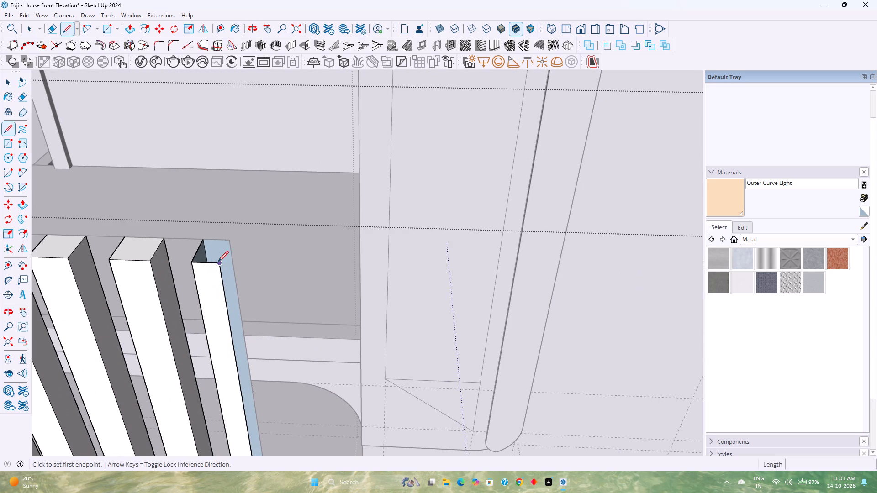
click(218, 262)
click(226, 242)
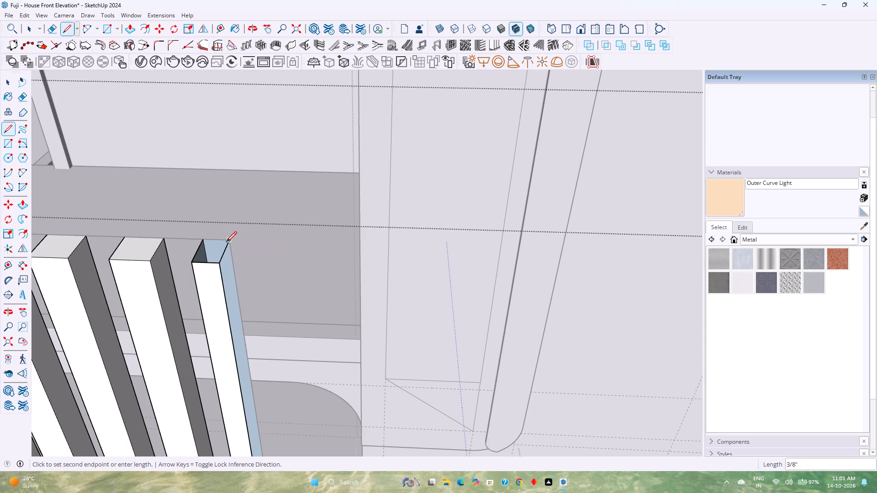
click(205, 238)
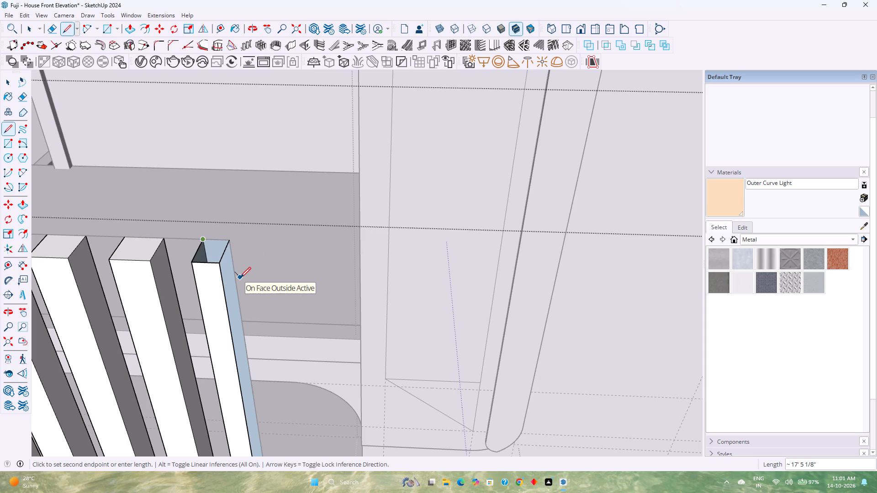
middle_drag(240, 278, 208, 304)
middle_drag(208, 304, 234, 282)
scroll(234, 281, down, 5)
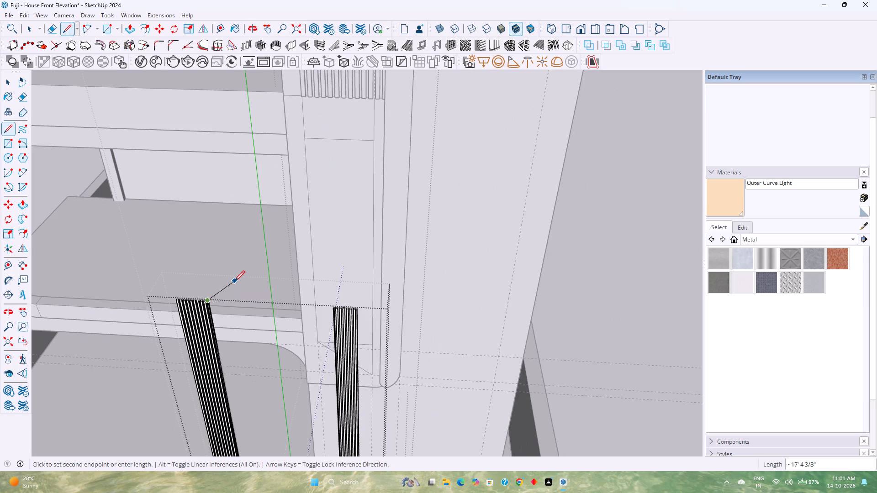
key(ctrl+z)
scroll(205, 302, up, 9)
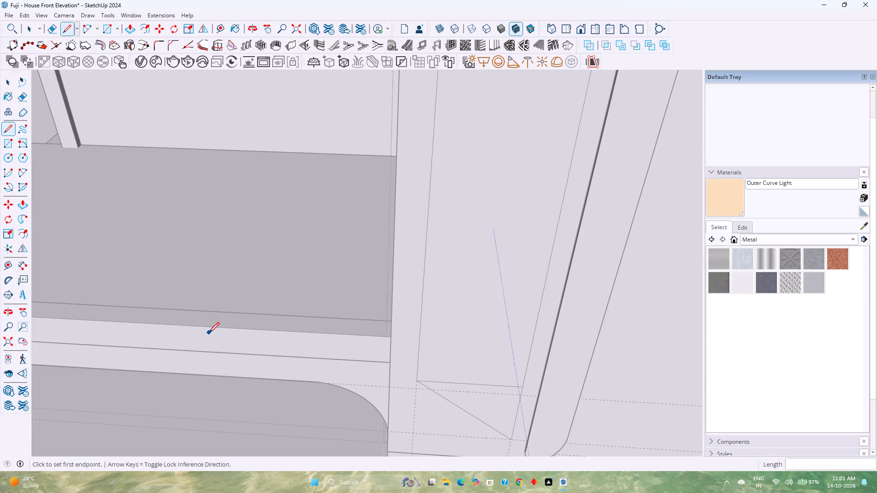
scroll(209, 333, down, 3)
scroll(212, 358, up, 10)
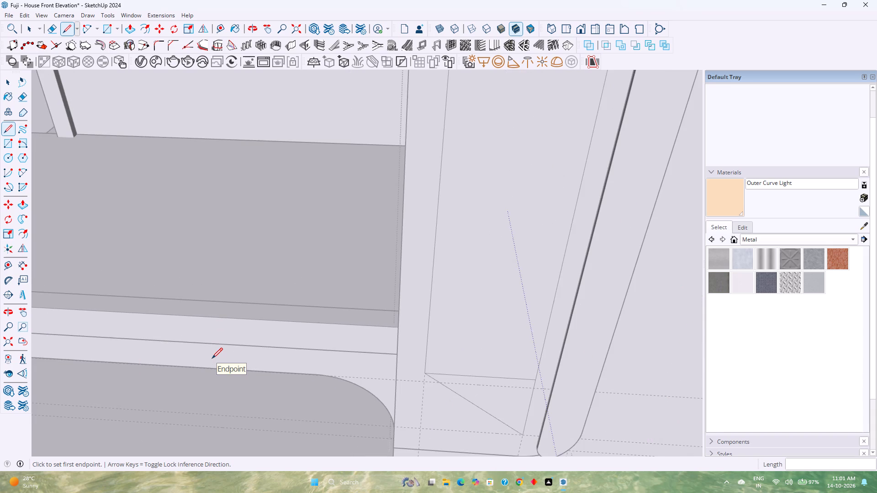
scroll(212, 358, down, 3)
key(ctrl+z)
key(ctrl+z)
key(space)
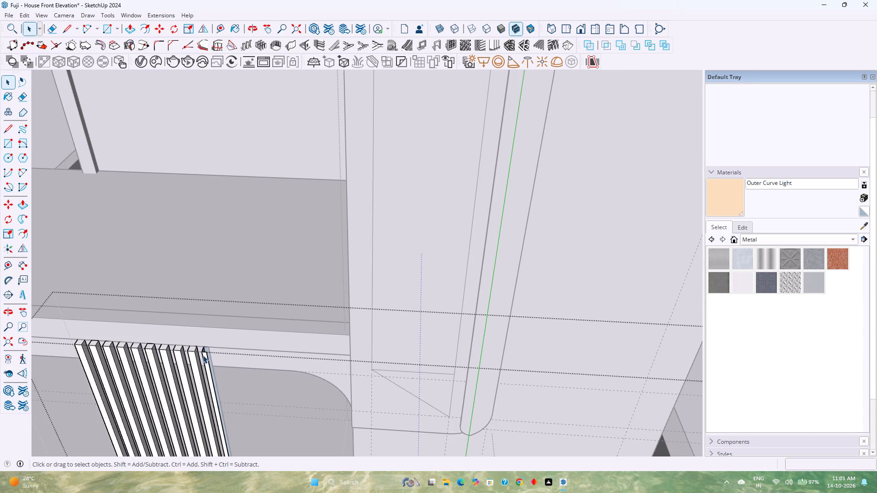
Draw the missing 3/8" edge across the innermost louvre's open top to close its end face.
double_click(205, 357)
scroll(205, 357, up, 8)
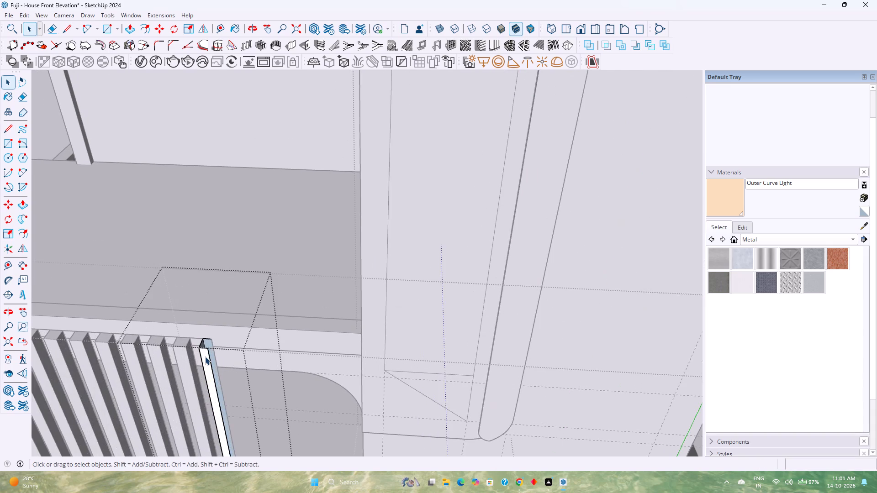
scroll(205, 357, up, 8)
key(l)
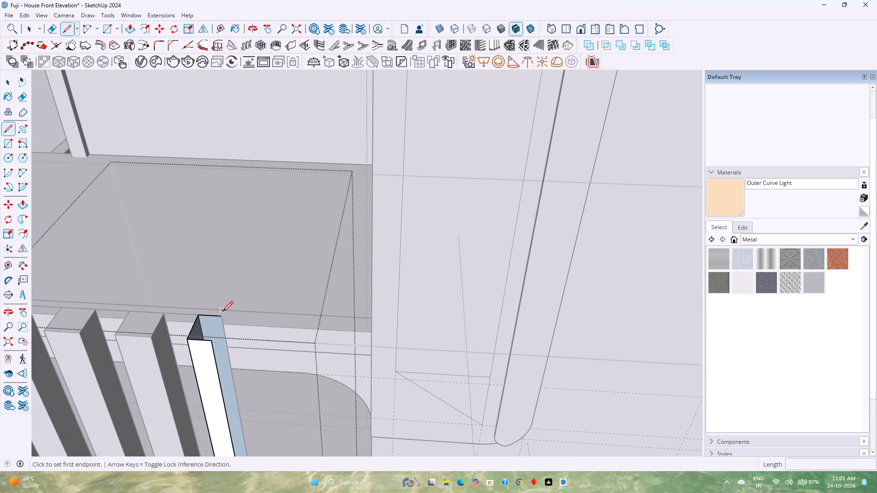
click(221, 320)
click(213, 341)
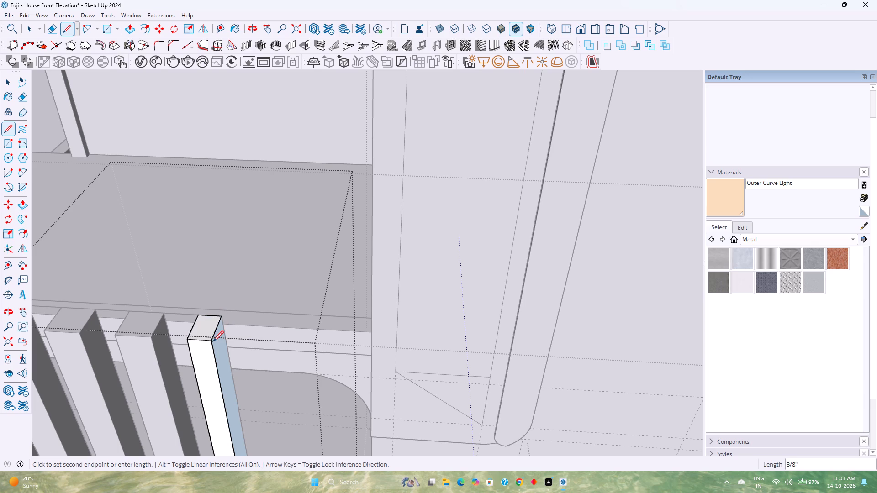
click(213, 341)
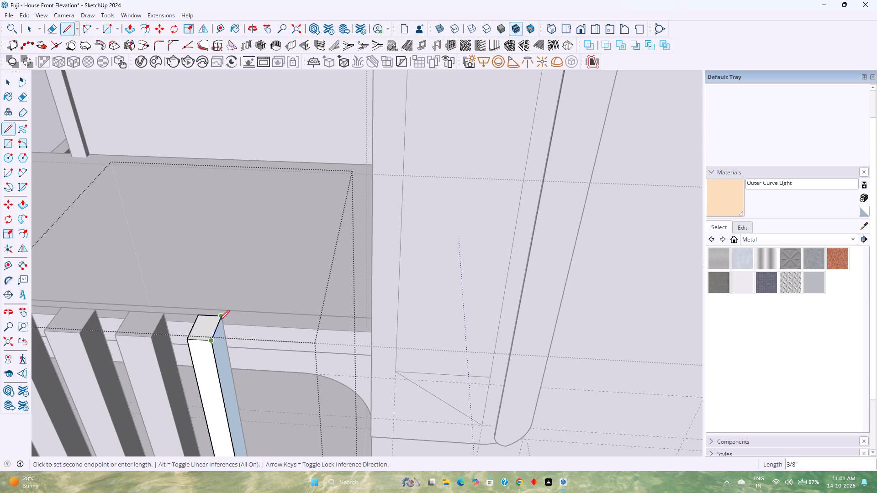
click(219, 320)
Draw the innermost louvre's missing 10' 5" vertical edge down to the slope and a 3/8" edge there, and leave its group.
click(215, 341)
scroll(220, 370, down, 9)
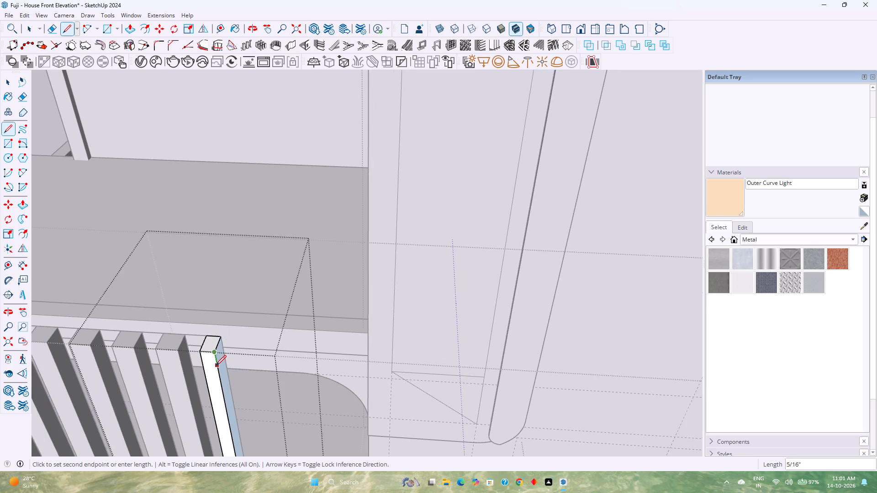
scroll(216, 366, down, 2)
shift+middle_drag(225, 378, 188, 284)
shift+middle_click(188, 284)
scroll(188, 279, down, 15)
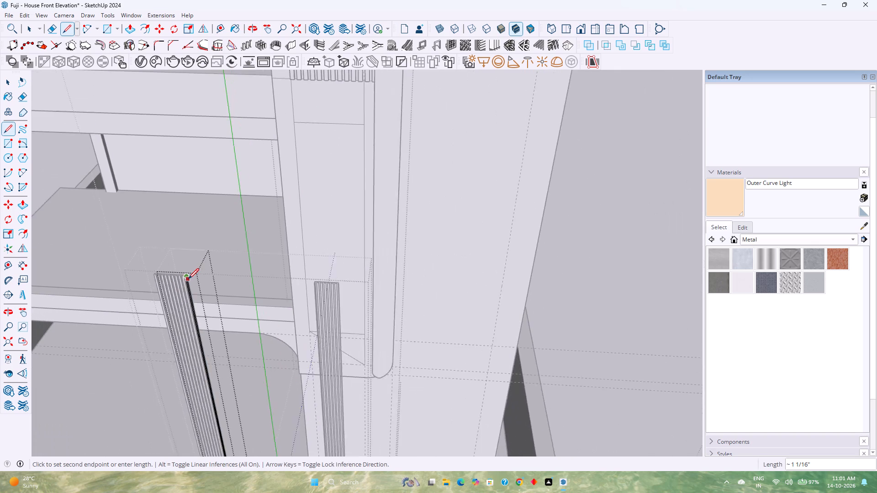
scroll(188, 279, down, 3)
shift+scroll(209, 411, up, 1)
shift+middle_drag(209, 372, 228, 315)
scroll(232, 311, down, 4)
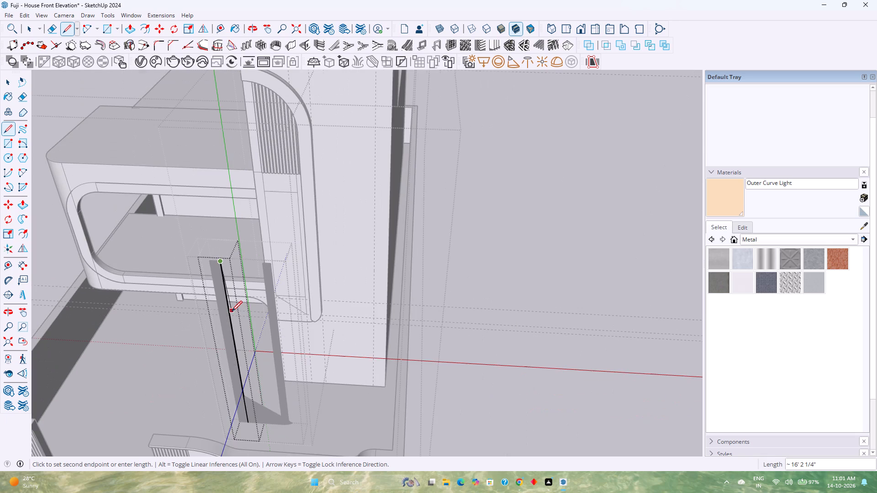
scroll(250, 408, up, 15)
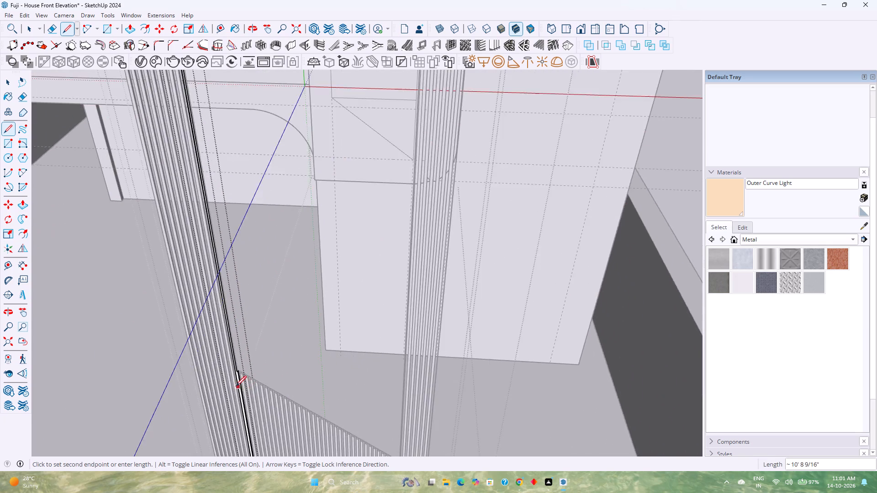
scroll(236, 386, up, 20)
scroll(236, 386, up, 2)
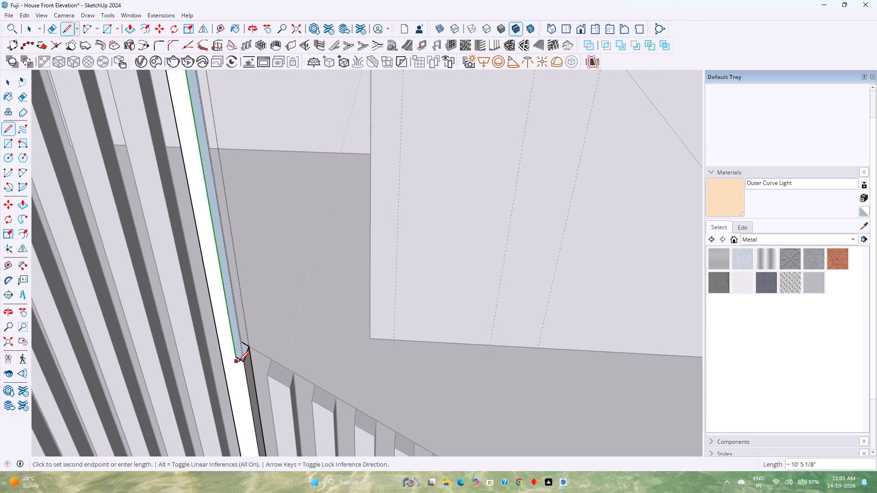
click(238, 360)
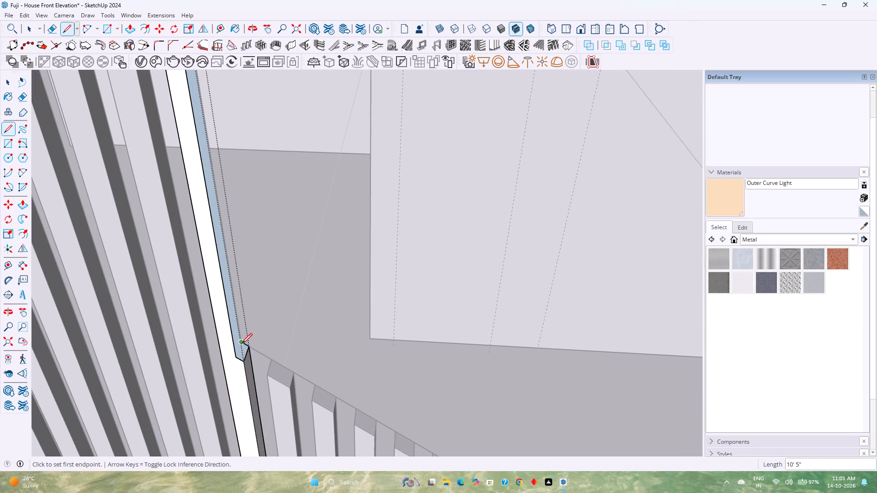
click(242, 344)
click(236, 356)
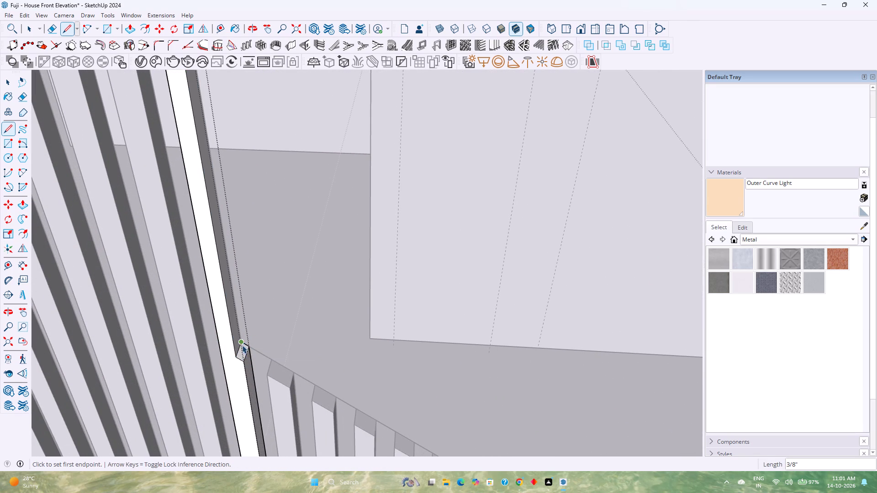
key(space)
scroll(247, 352, down, 20)
scroll(247, 352, down, 2)
key(Escape)
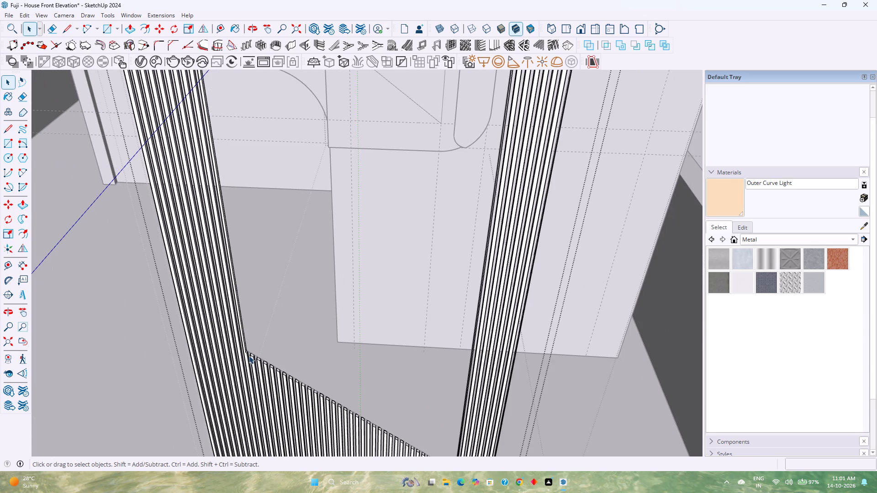
scroll(253, 356, up, 1)
scroll(253, 356, down, 4)
key(Escape)
Delete the sloped base edge of the U-shaped outline behind the louvres.
scroll(255, 354, up, 3)
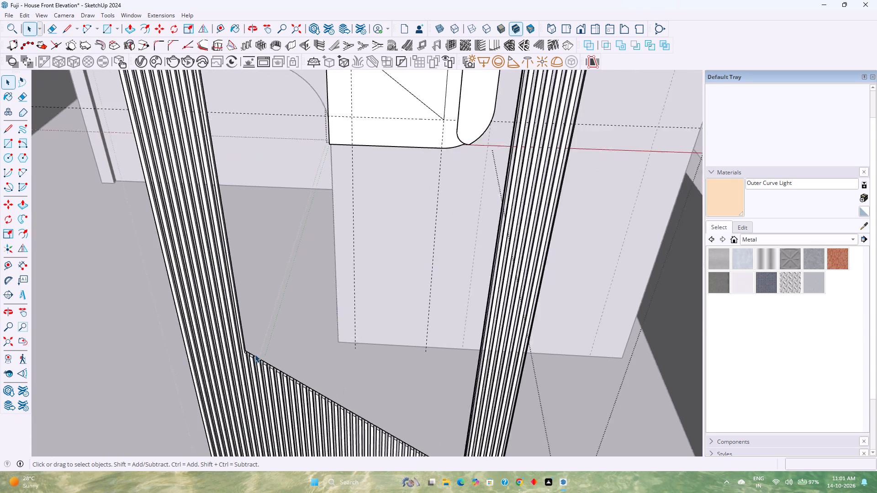
scroll(255, 354, up, 4)
click(244, 351)
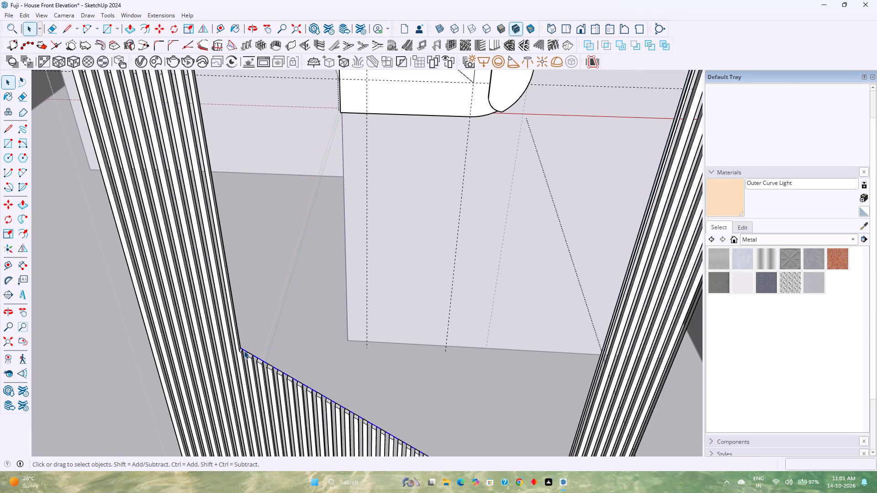
key(Delete)
scroll(246, 347, up, 2)
middle_drag(246, 347, 245, 355)
middle_click(245, 355)
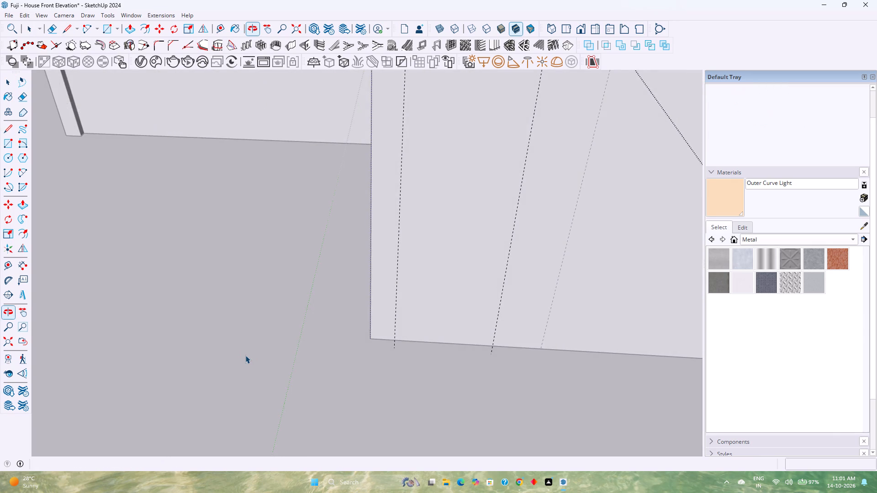
Delete the outline edge running across the louvre tops on the frame's narrower leg.
scroll(245, 355, down, 11)
shift+middle_drag(329, 266, 346, 405)
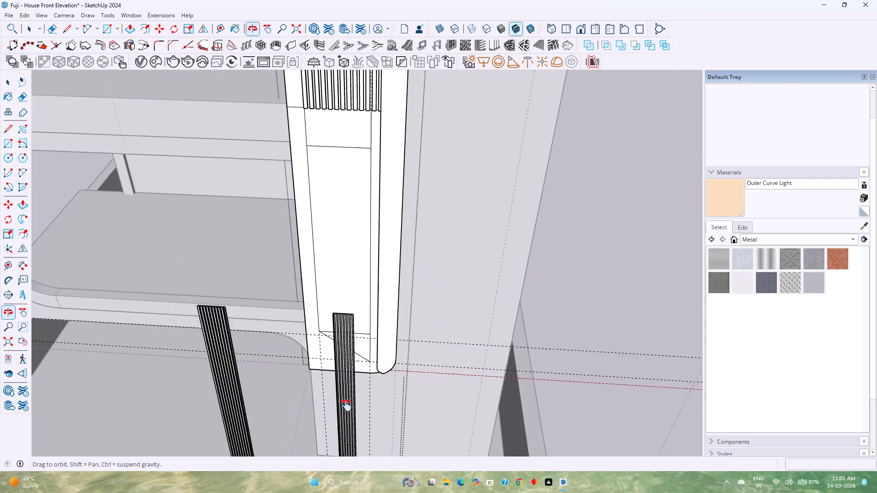
shift+middle_drag(346, 405, 343, 414)
scroll(340, 372, up, 7)
click(324, 392)
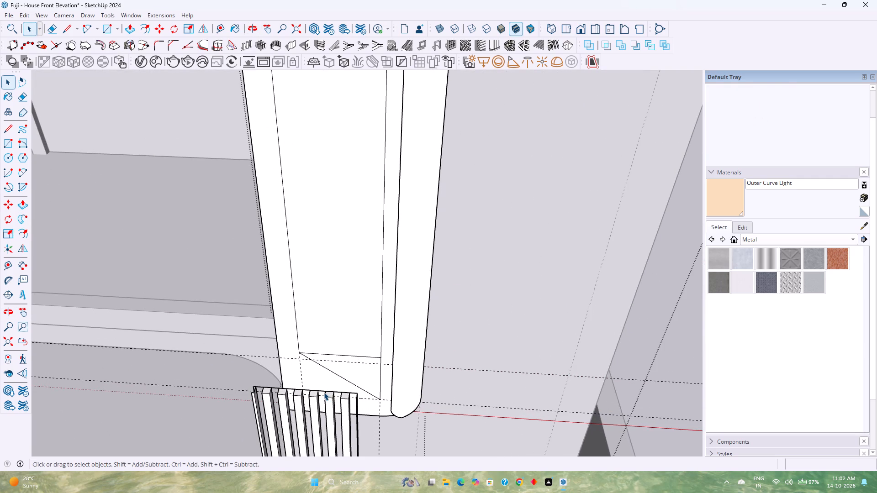
key(Delete)
Open the innermost louvre on the narrower leg and draw a 3/8" edge across the open side of its top.
middle_drag(285, 394, 341, 365)
double_click(270, 420)
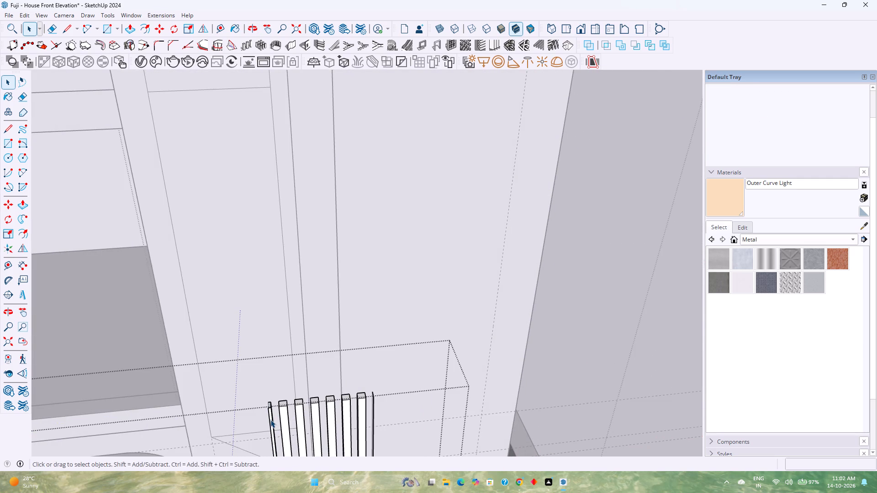
shift+middle_drag(270, 420, 306, 358)
scroll(306, 353, up, 9)
middle_drag(304, 345, 325, 347)
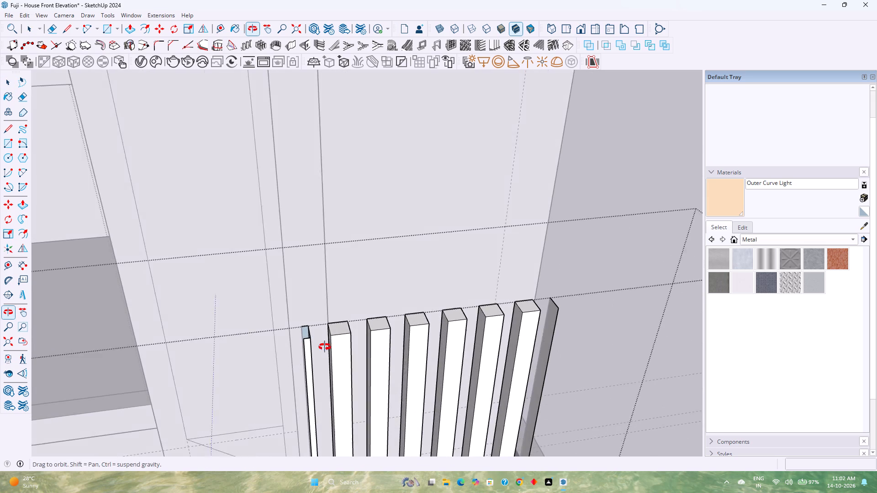
middle_drag(325, 347, 334, 348)
middle_click(334, 348)
double_click(313, 363)
scroll(313, 363, up, 3)
key(l)
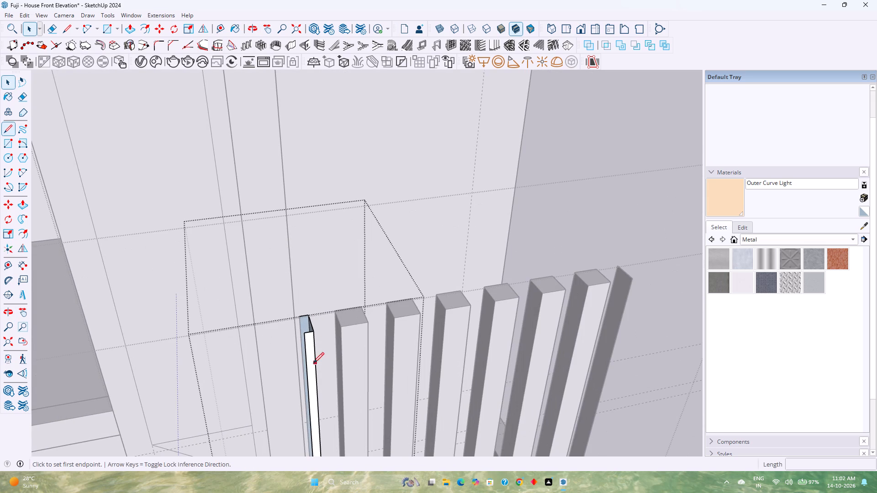
scroll(307, 338, up, 5)
click(303, 334)
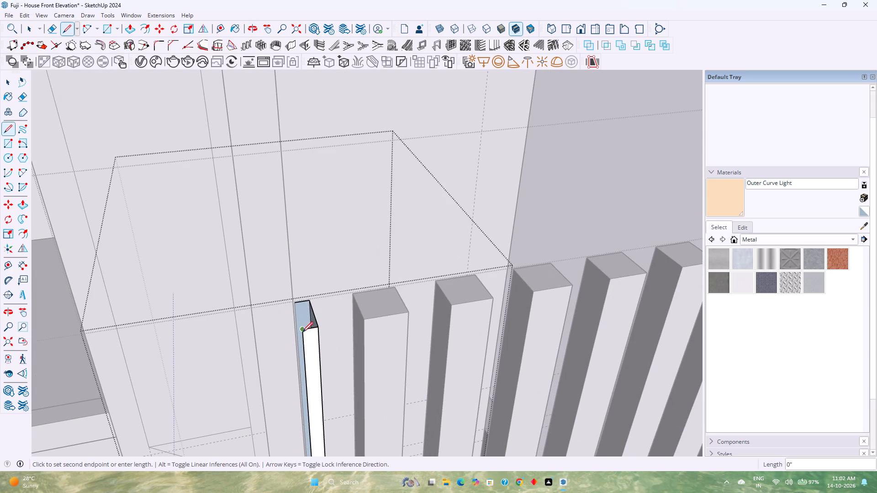
click(296, 303)
Draw a 3/8" edge at the same louvre's lower notch, where it meets the slope, and leave the louvre's group.
scroll(322, 331, down, 1)
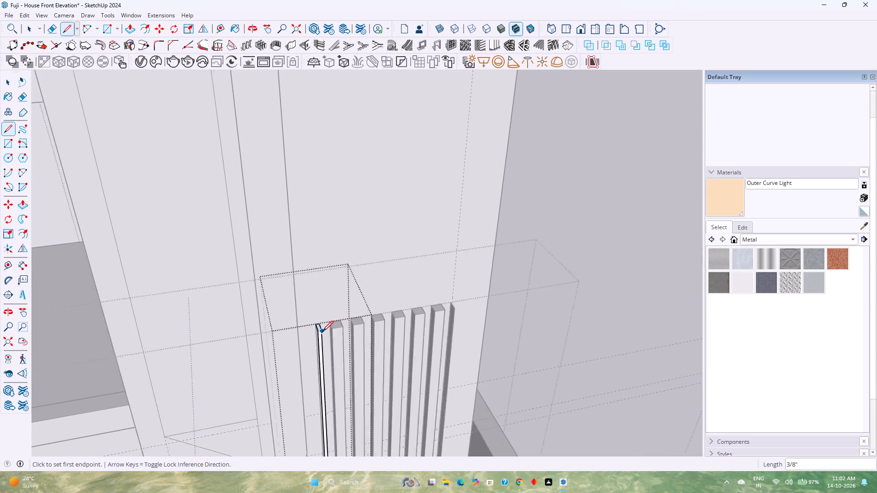
scroll(322, 331, down, 9)
shift+middle_drag(325, 347, 333, 304)
scroll(335, 301, down, 13)
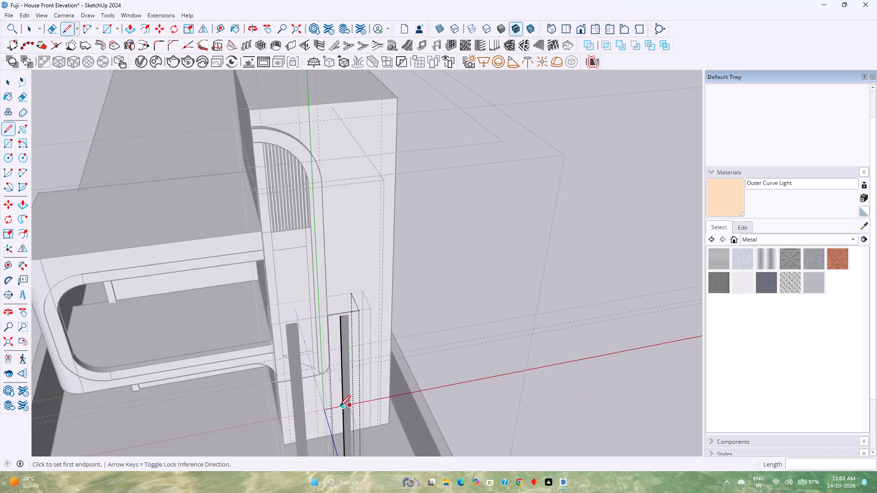
shift+middle_drag(340, 406, 334, 338)
scroll(335, 402, up, 13)
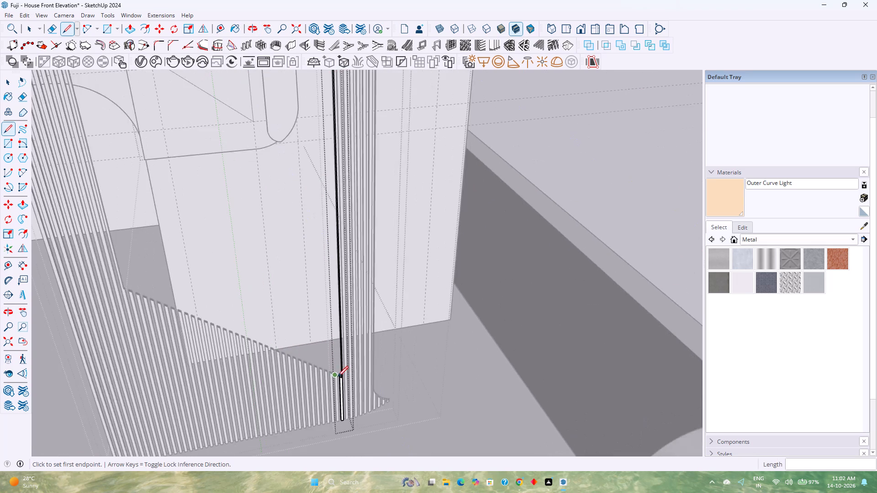
scroll(338, 377, up, 20)
scroll(338, 377, up, 3)
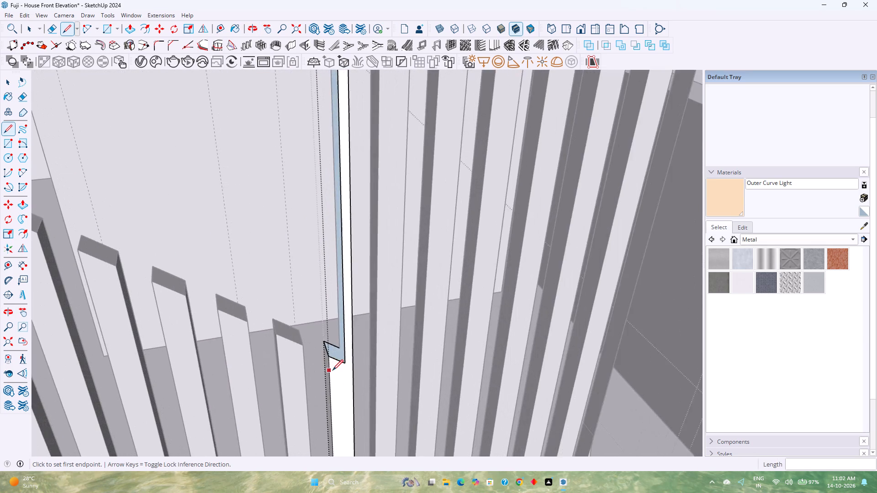
scroll(333, 370, up, 3)
click(340, 336)
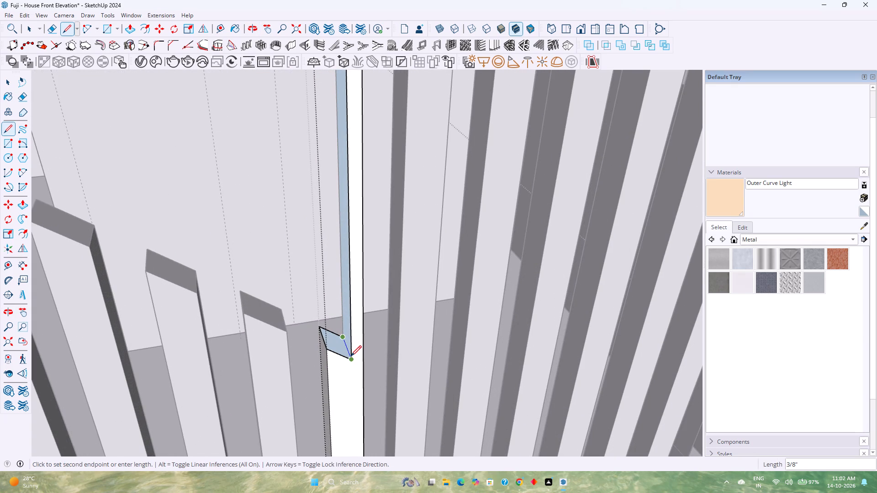
click(351, 358)
key(space)
scroll(351, 358, down, 5)
key(Escape)
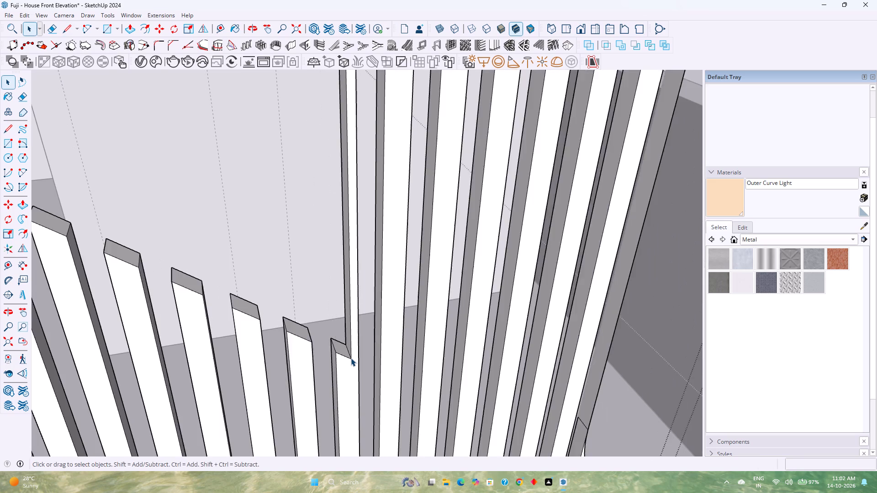
Copy the curved top edge segments of the third-from-last louvre at the curved bottom corner 3/8" to its rear side, and leave its group.
scroll(351, 358, down, 7)
shift+middle_drag(430, 381, 401, 352)
middle_drag(453, 374, 381, 361)
scroll(381, 361, down, 3)
shift+middle_drag(374, 358, 429, 375)
scroll(299, 356, up, 5)
middle_drag(317, 357, 233, 384)
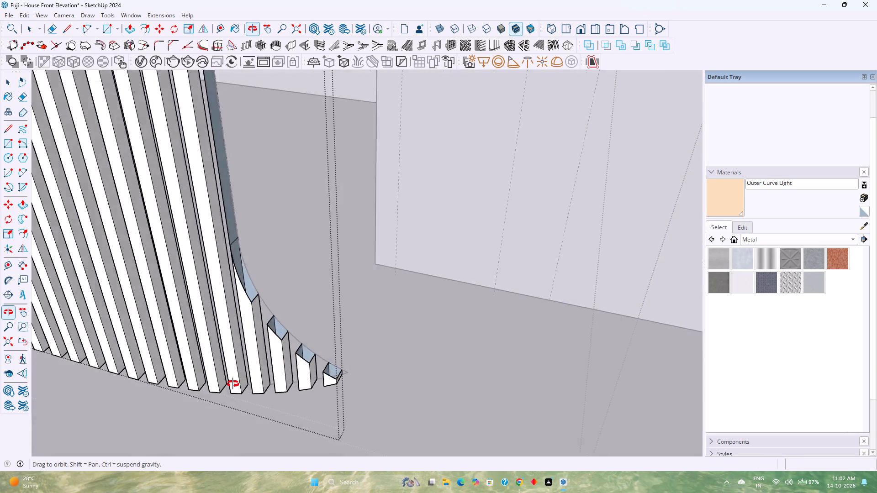
middle_drag(233, 384, 167, 394)
double_click(267, 326)
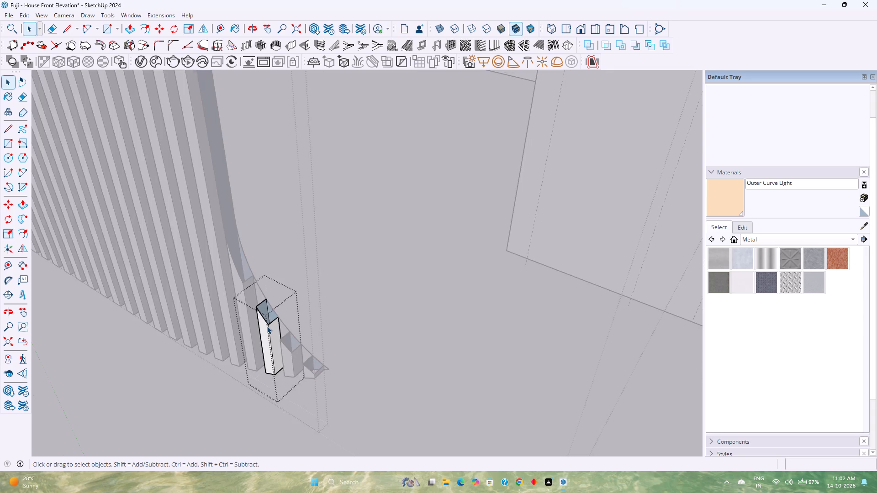
scroll(267, 326, up, 10)
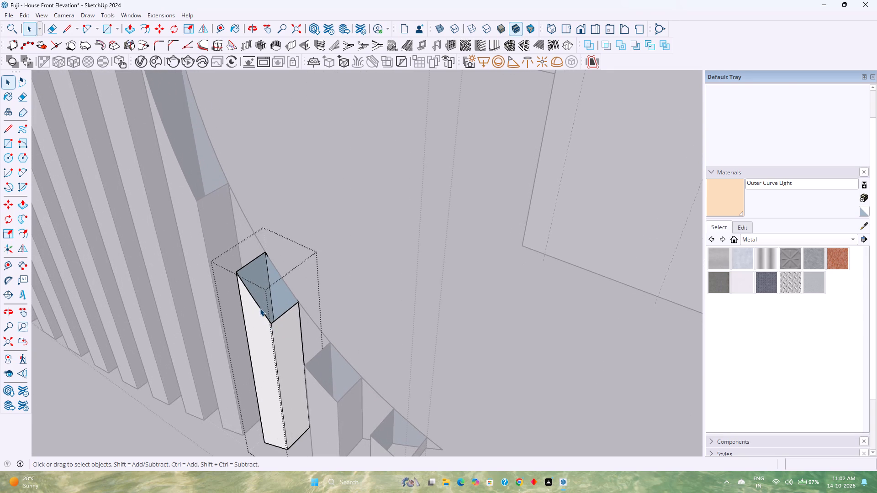
click(260, 308)
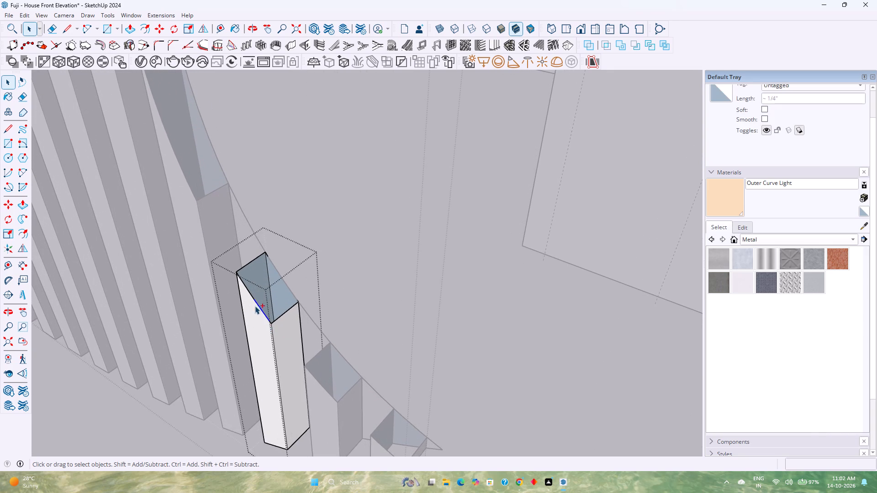
ctrl+click(249, 294)
scroll(265, 318, up, 9)
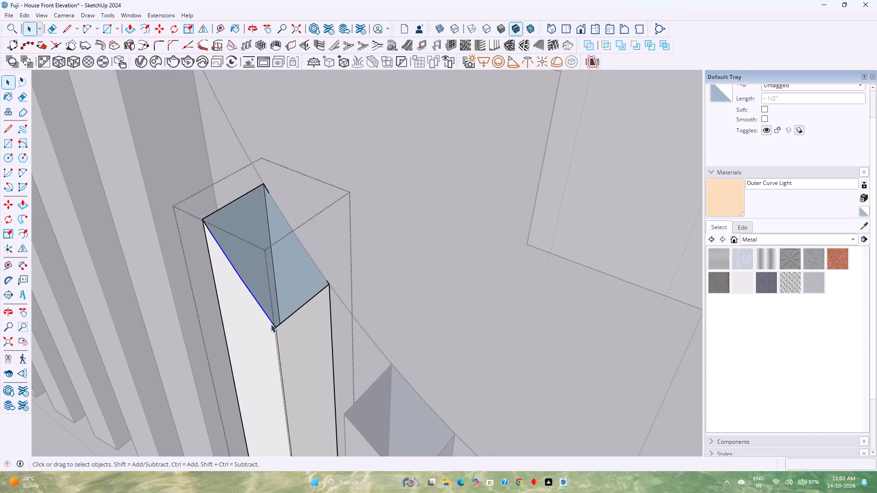
scroll(271, 324, up, 13)
ctrl+click(284, 319)
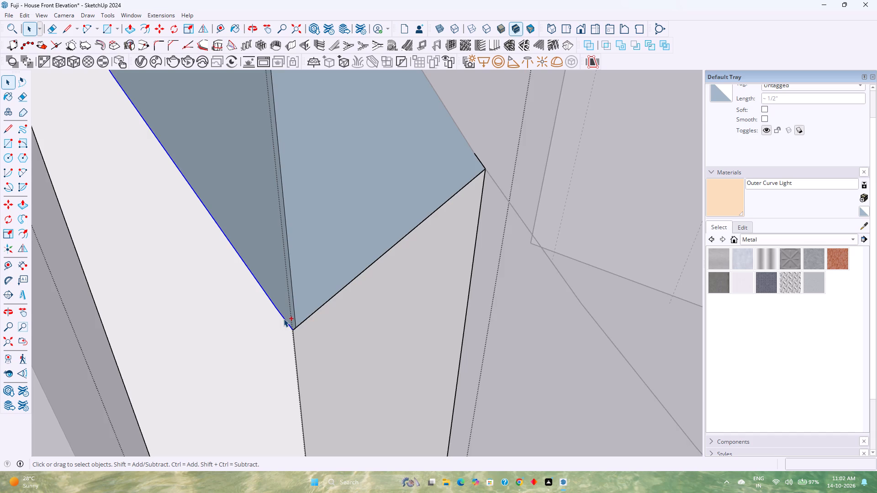
scroll(284, 319, down, 10)
shift+middle_drag(284, 319, 386, 462)
scroll(276, 263, up, 1)
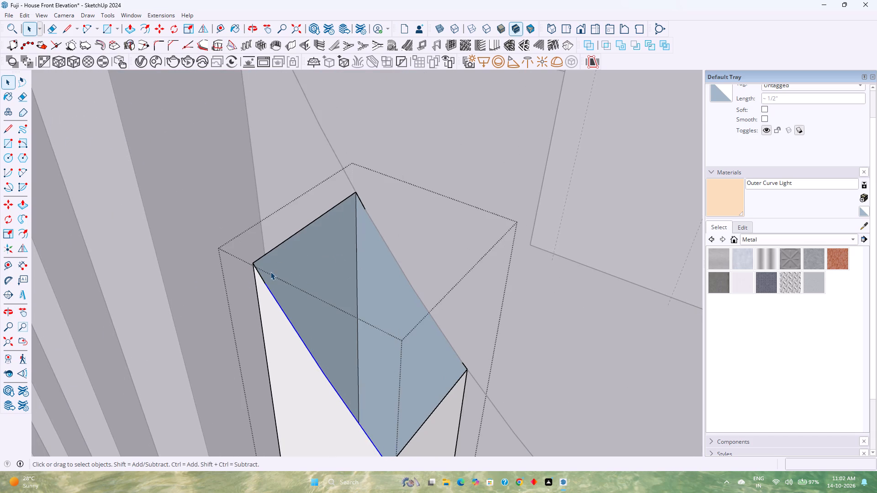
scroll(270, 272, up, 1)
ctrl+click(259, 281)
scroll(259, 281, down, 4)
key(m)
click(254, 267)
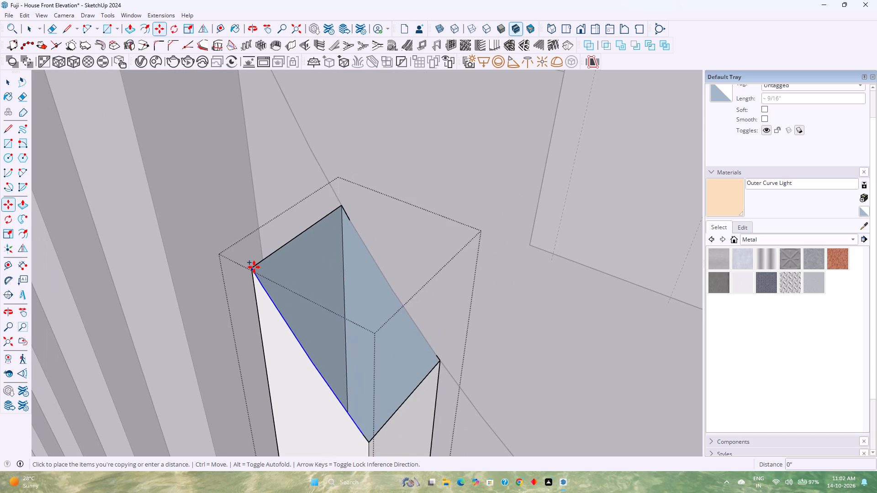
click(343, 209)
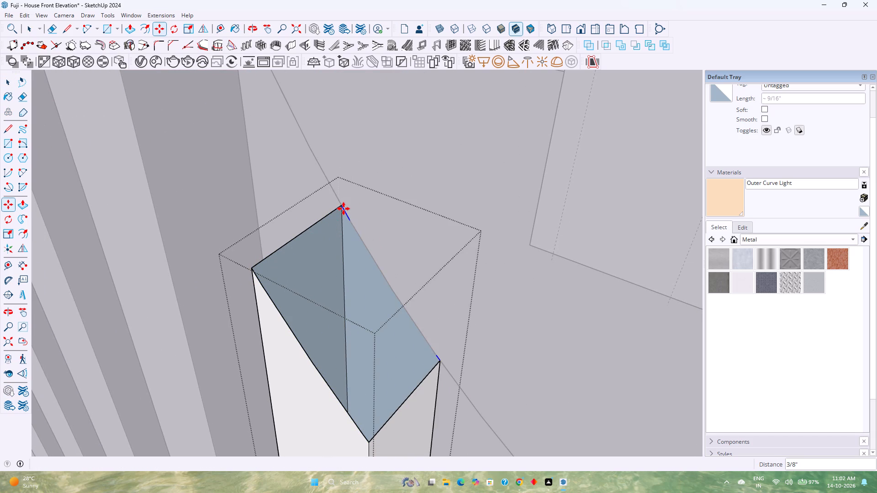
key(space)
scroll(358, 317, down, 6)
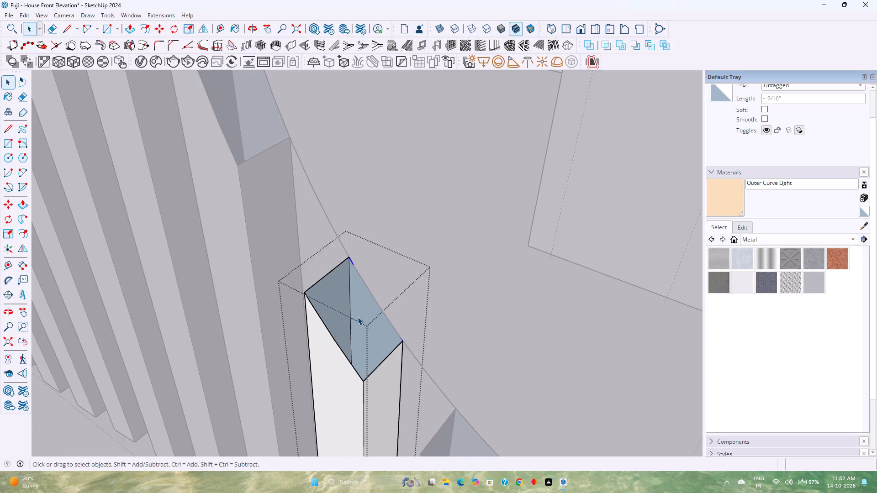
scroll(358, 317, down, 11)
key(Escape)
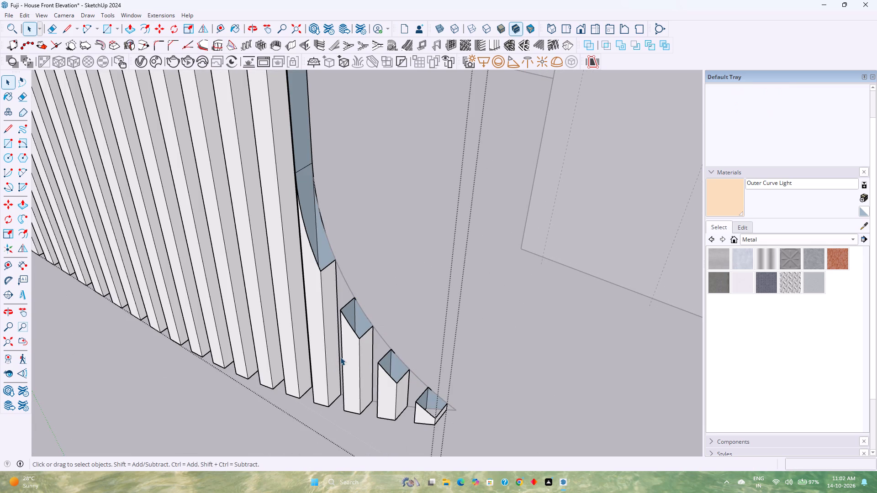
Explode the four louvres cut by the frame's curved bottom corner into loose geometry.
click(347, 359)
shift+click(391, 393)
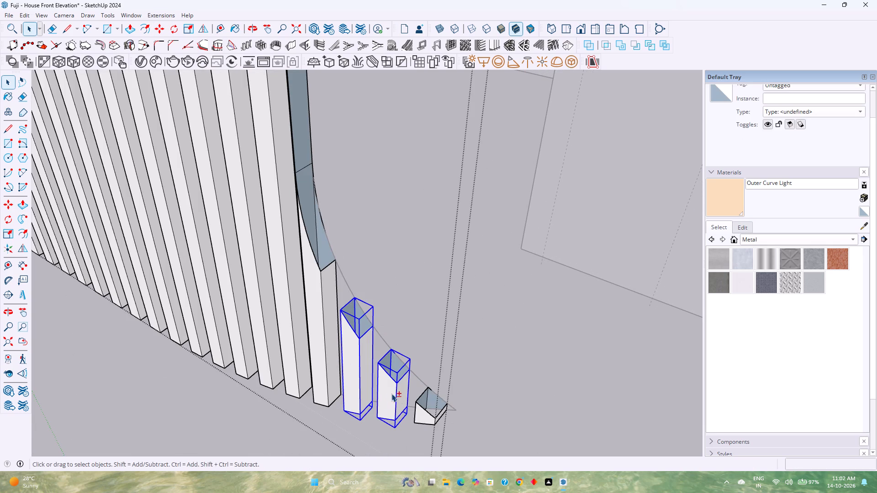
click(429, 421)
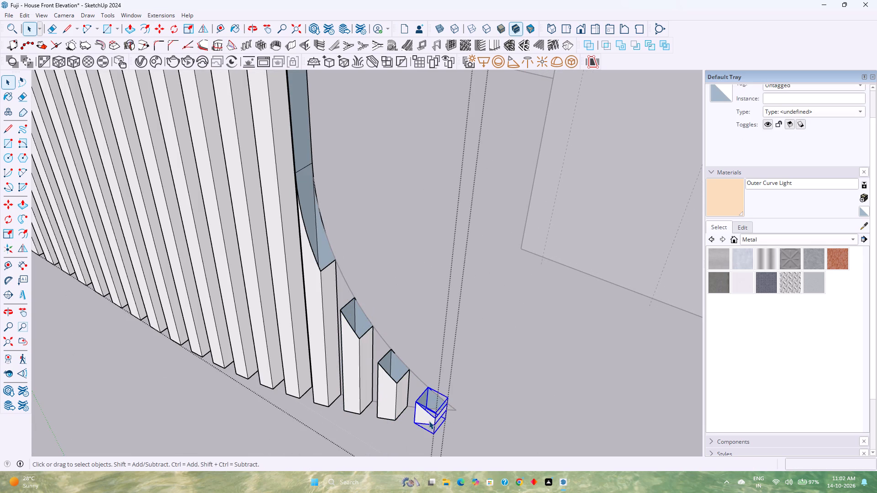
shift+click(391, 401)
shift+click(355, 378)
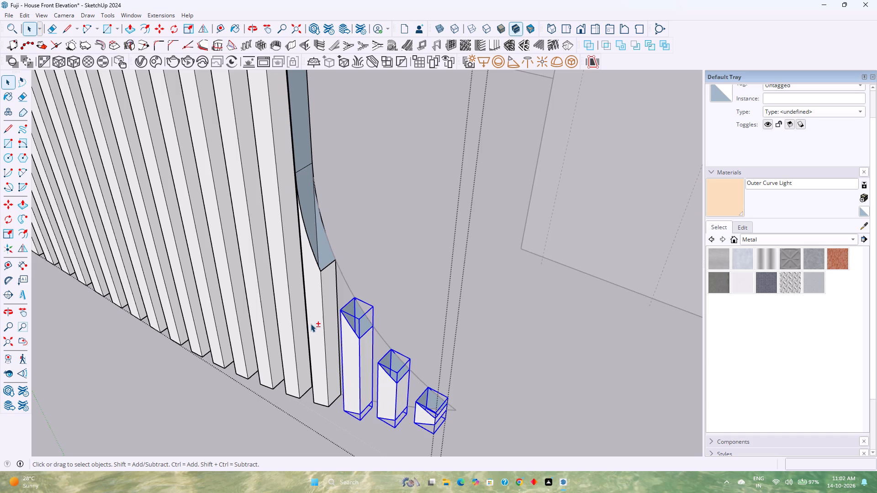
shift+click(312, 322)
scroll(312, 322, down, 18)
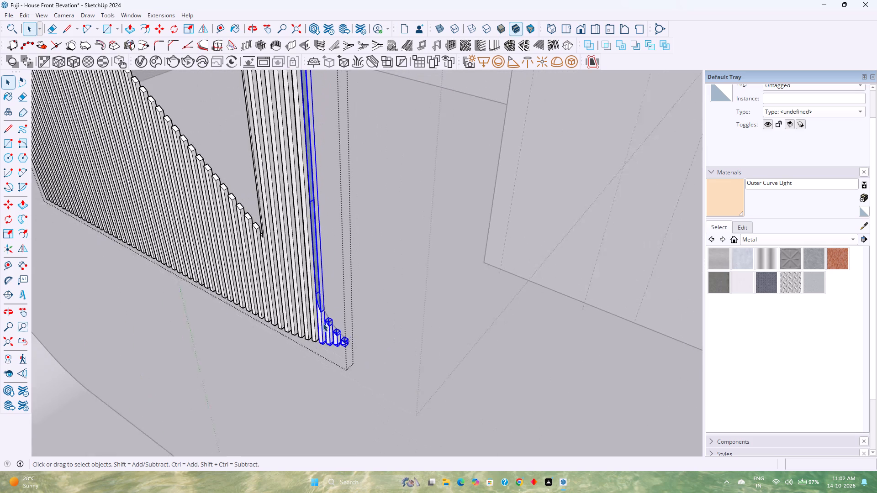
scroll(323, 323, down, 19)
scroll(324, 323, down, 4)
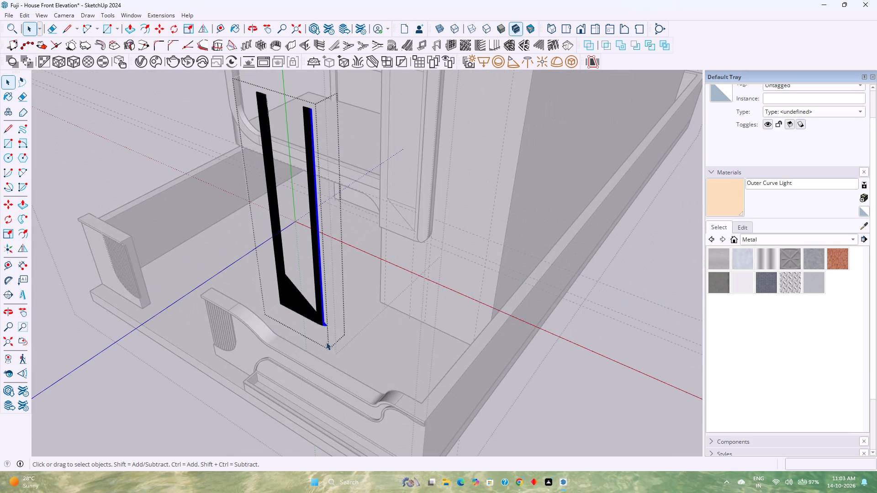
scroll(328, 345, up, 20)
scroll(328, 345, up, 4)
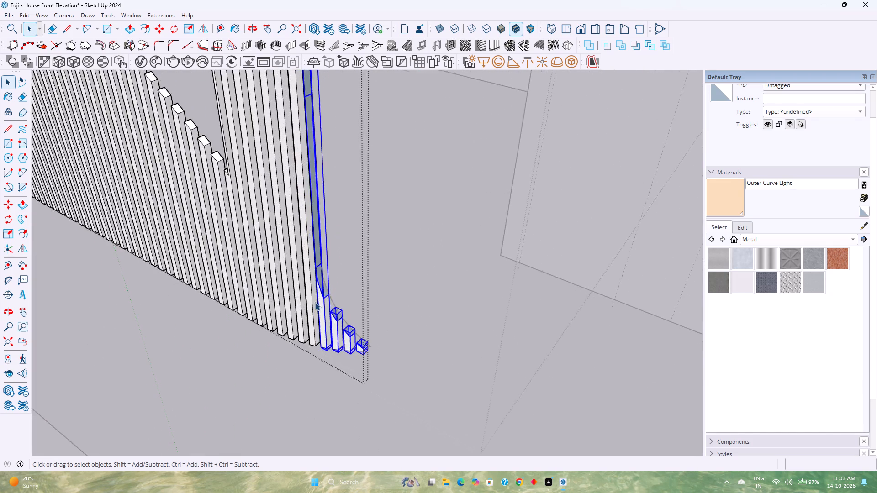
scroll(315, 302, up, 8)
middle_drag(321, 304, 413, 293)
middle_drag(428, 292, 459, 292)
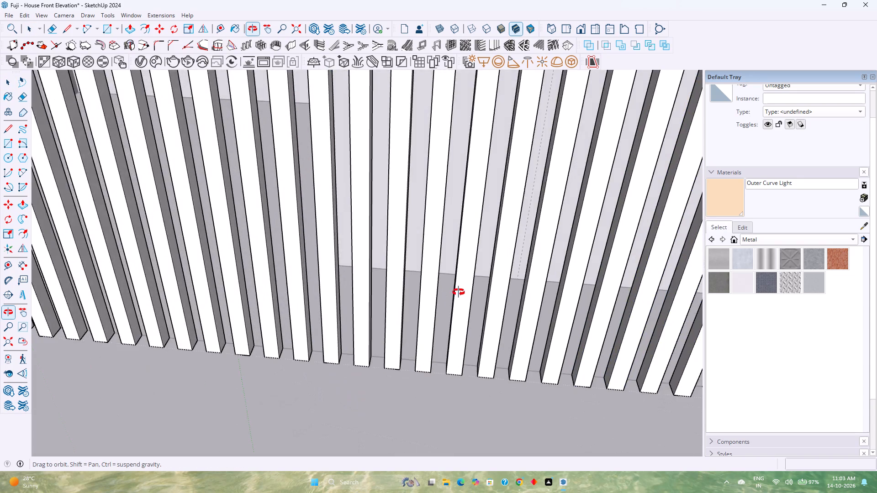
middle_drag(459, 292, 433, 299)
scroll(435, 299, up, 1)
scroll(436, 299, down, 6)
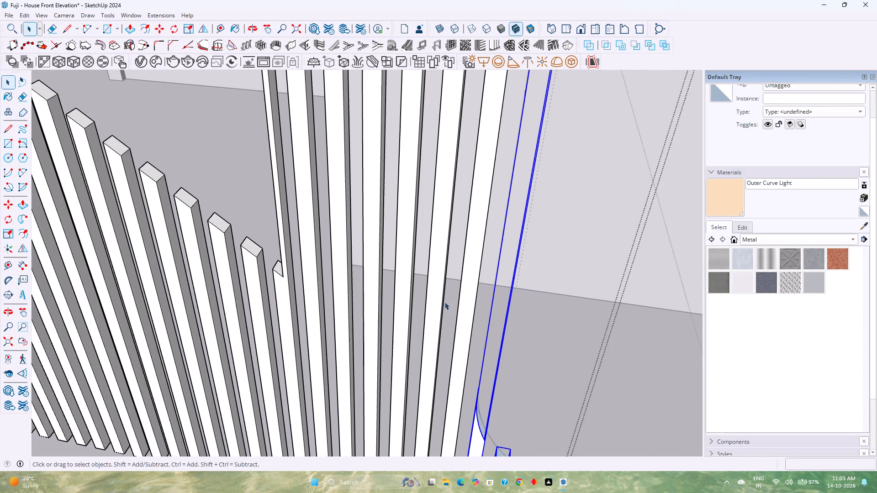
shift+middle_drag(534, 353, 509, 339)
shift+middle_click(509, 339)
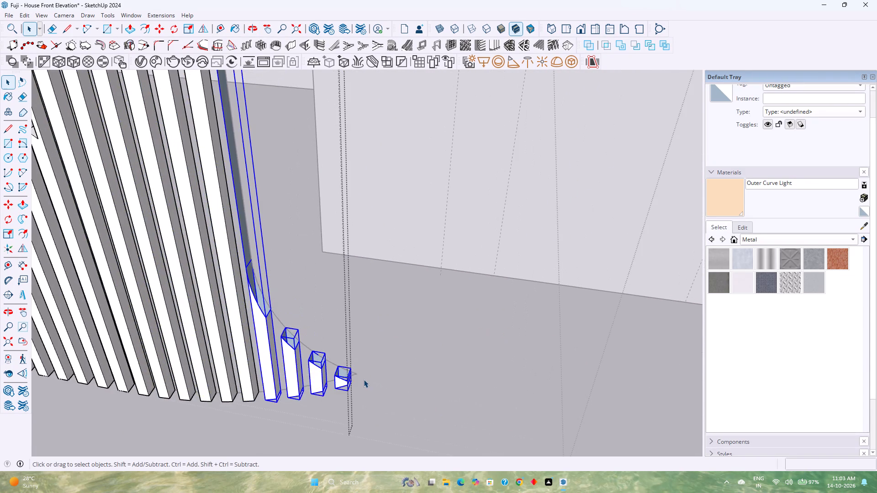
scroll(362, 378, up, 2)
scroll(362, 378, down, 2)
right_click(282, 363)
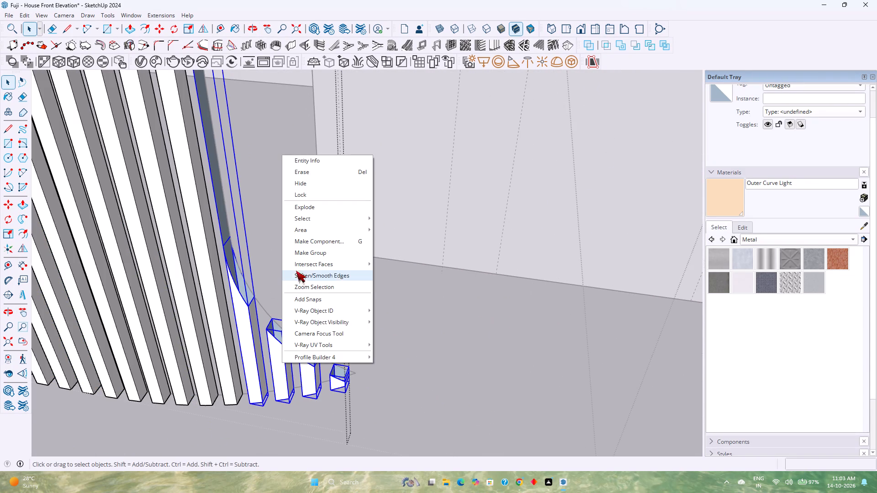
click(303, 207)
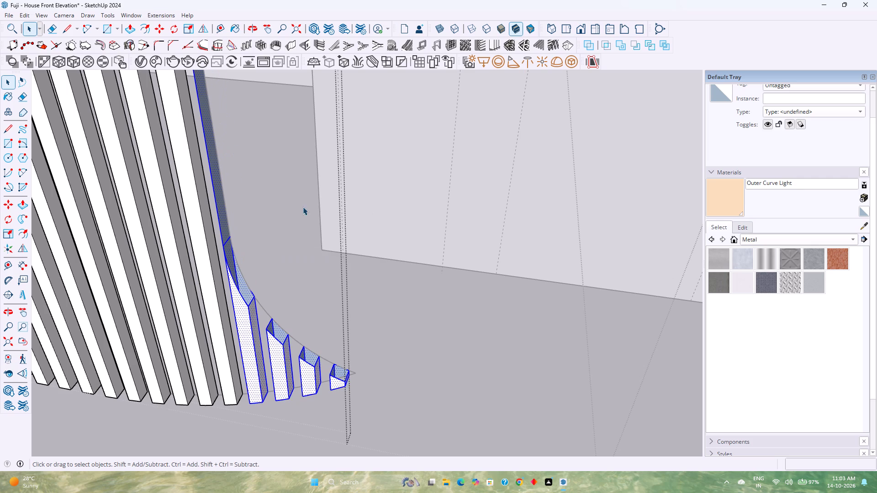
Copy the front faces of the four louvres at the curved bottom corner 5' straight down along the blue axis.
click(249, 333)
double_click(248, 335)
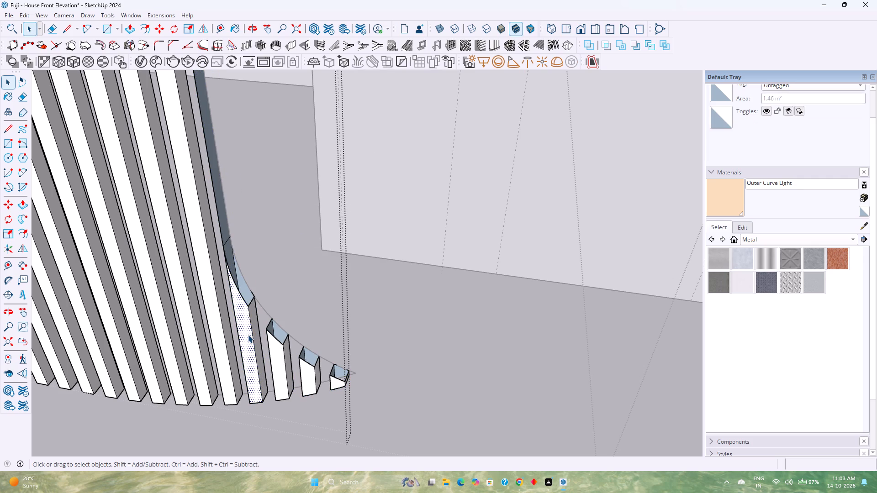
ctrl+double_click(276, 371)
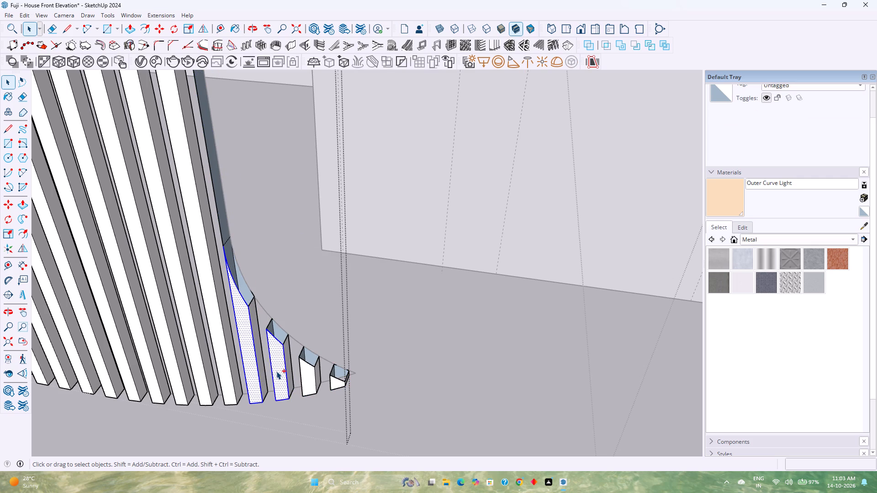
ctrl+double_click(307, 382)
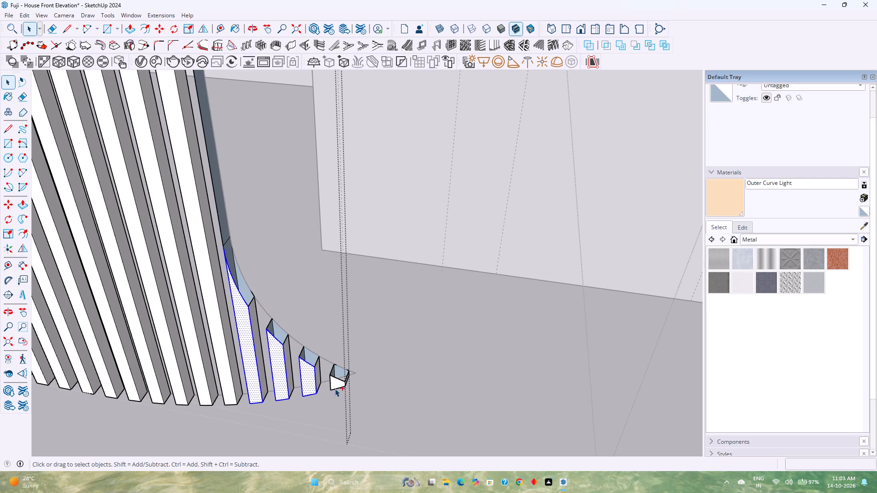
ctrl+double_click(338, 386)
key(m)
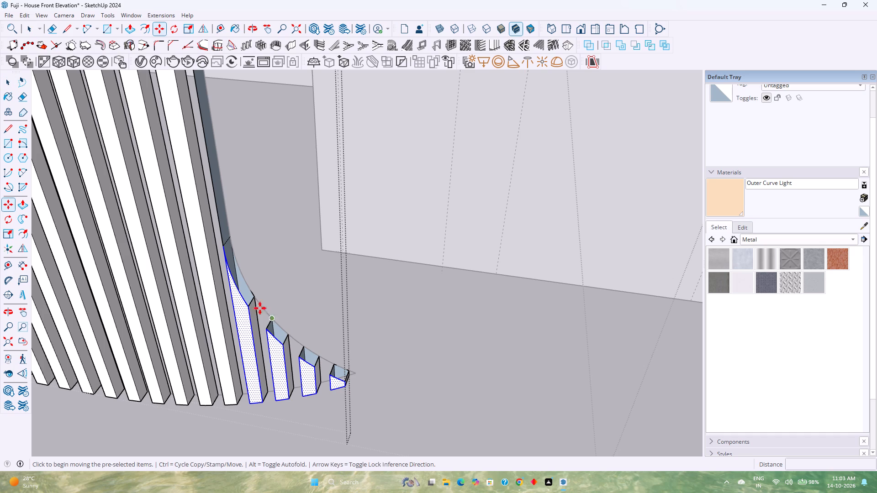
click(228, 242)
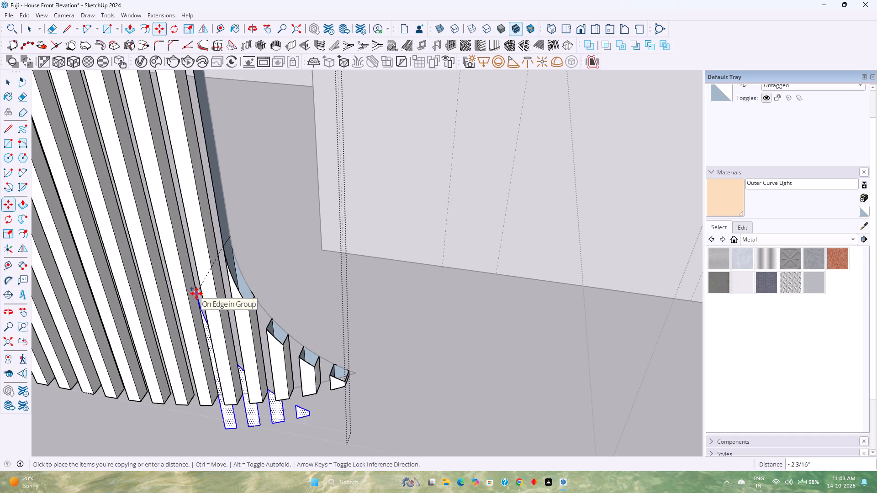
key(Left)
key(Right)
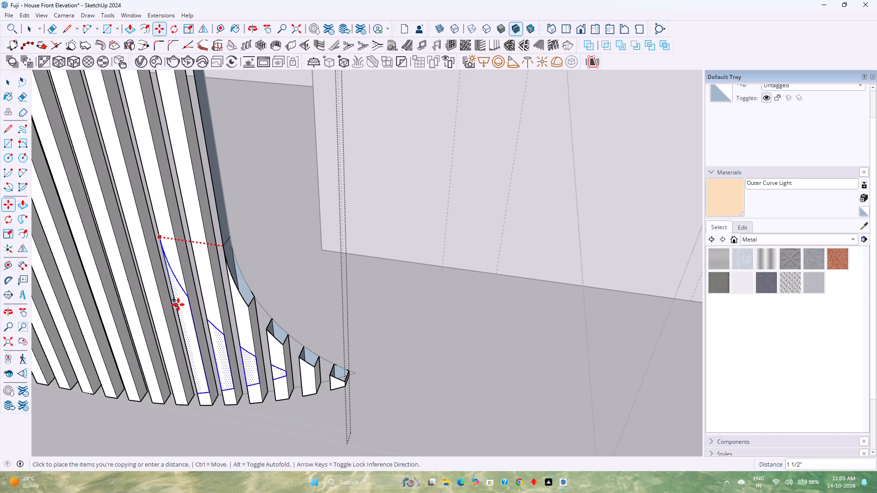
key(Up)
scroll(178, 322, down, 5)
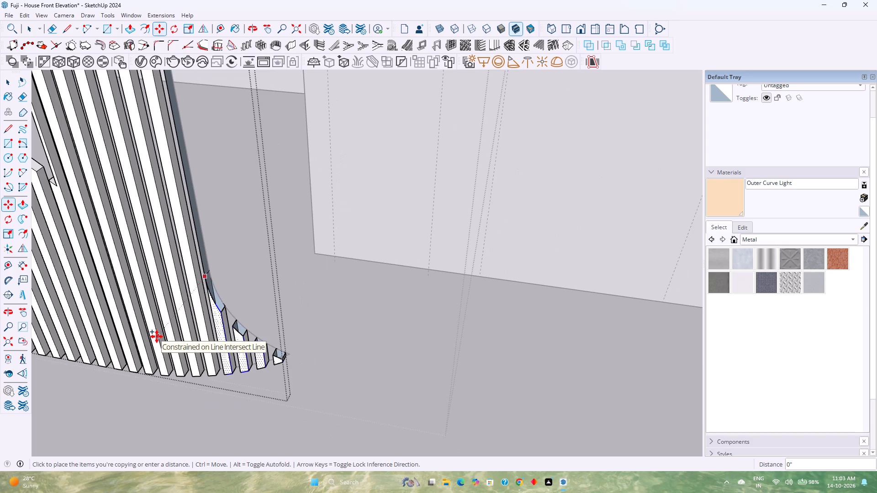
scroll(157, 336, down, 13)
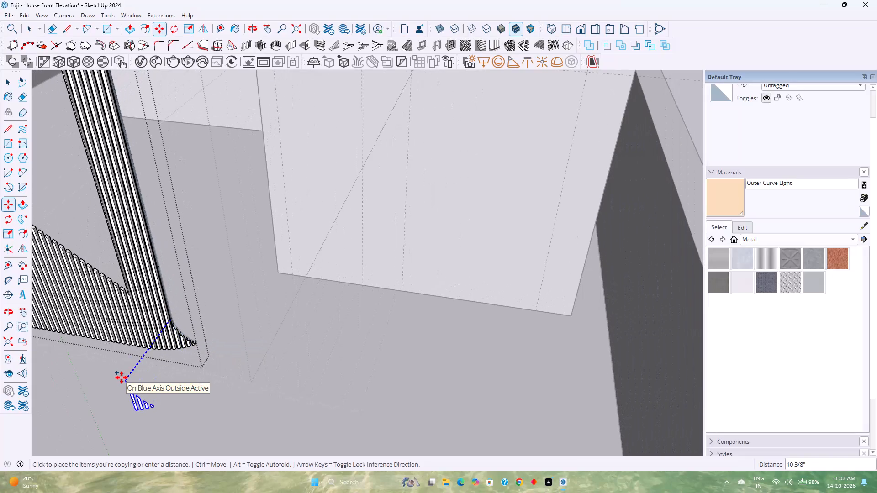
key(5)
key(apostrophe)
key(Return)
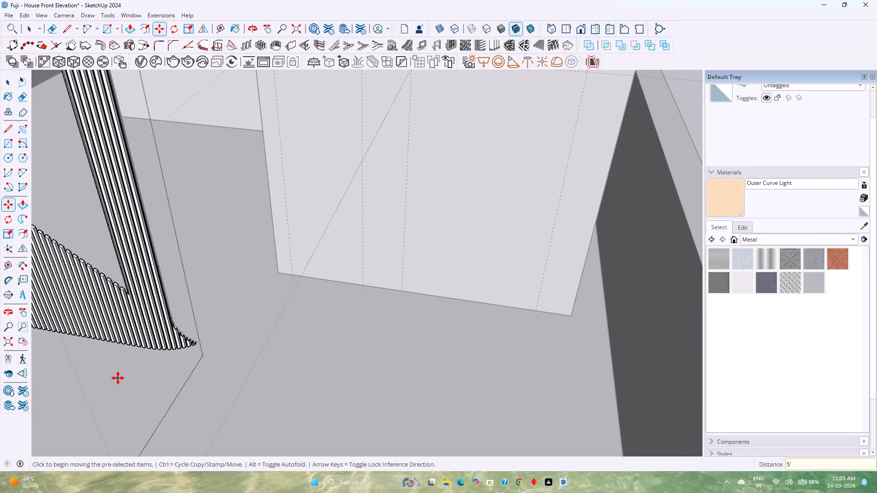
Reduce the copied faces' downward distance to 4', 3', 2' and finally 1'.
scroll(119, 374, down, 5)
shift+middle_drag(119, 374, 212, 336)
shift+middle_click(212, 336)
shift+middle_click(212, 336)
scroll(221, 334, down, 3)
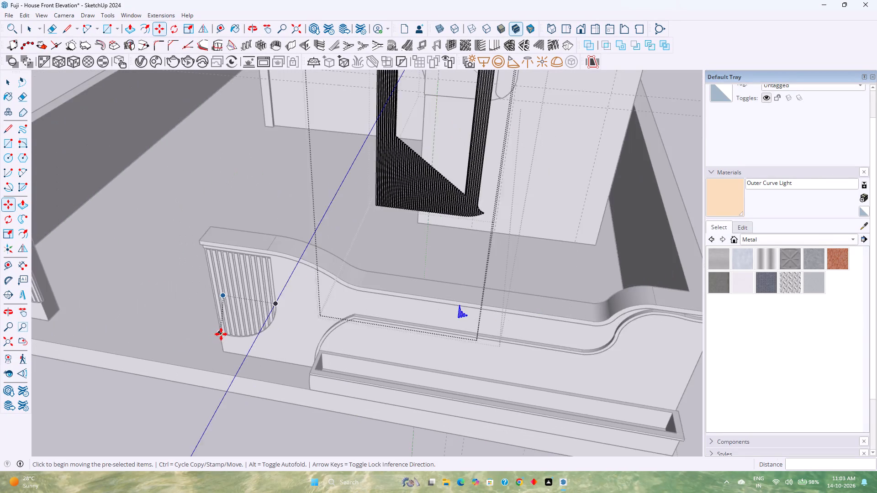
key(4)
key(apostrophe)
key(Return)
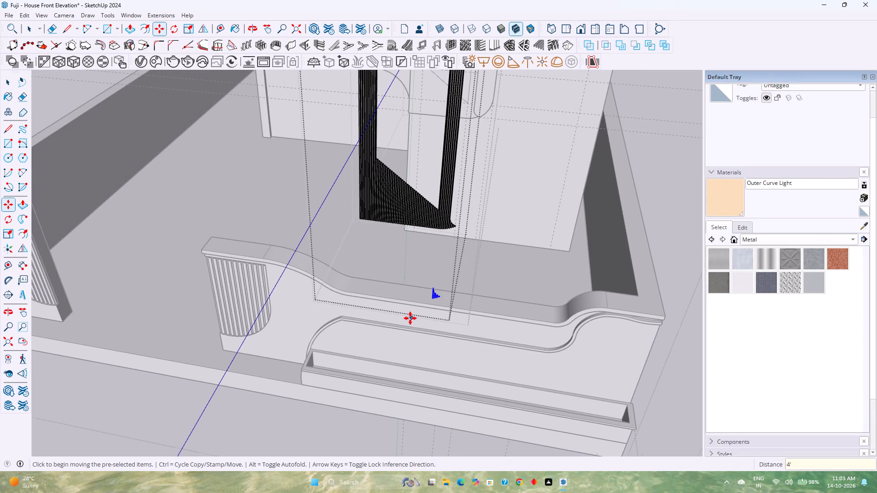
text(3')
key(Return)
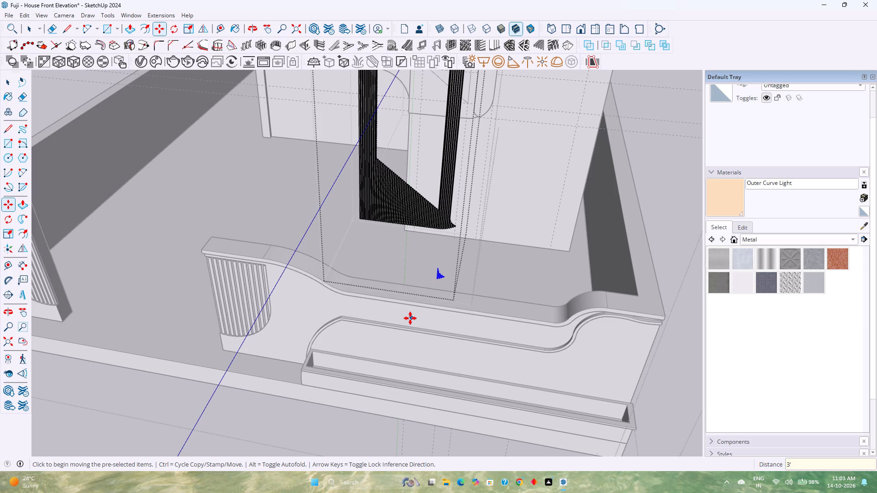
key(2)
key(apostrophe)
key(Return)
key(1)
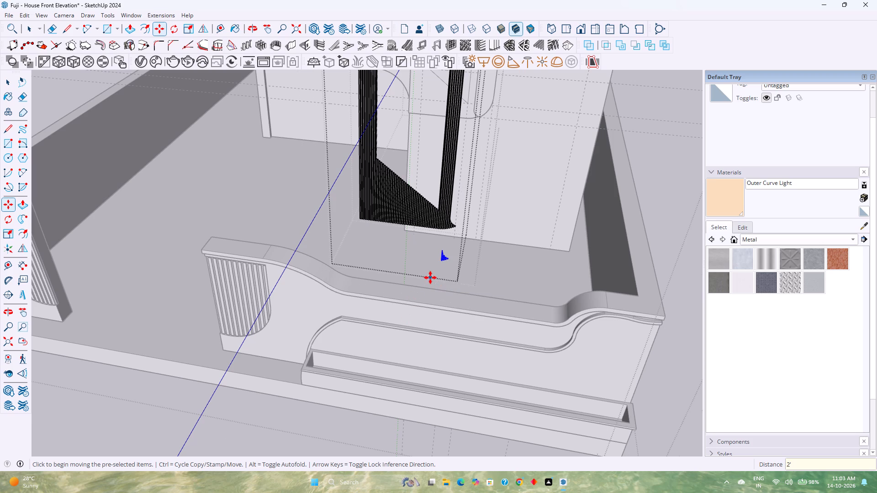
key(apostrophe)
key(Return)
key(space)
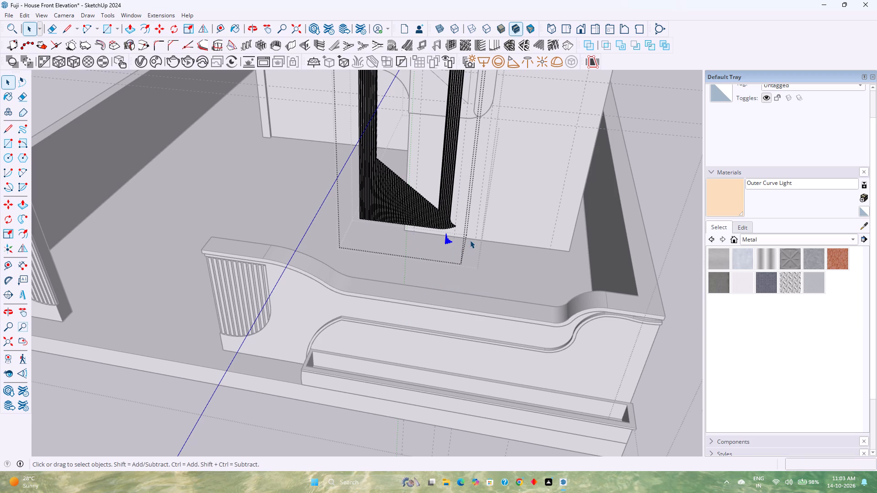
Push/Pull each of the four copied louvre faces by 0.40" to form closed solids.
scroll(470, 240, up, 7)
middle_drag(438, 250, 402, 269)
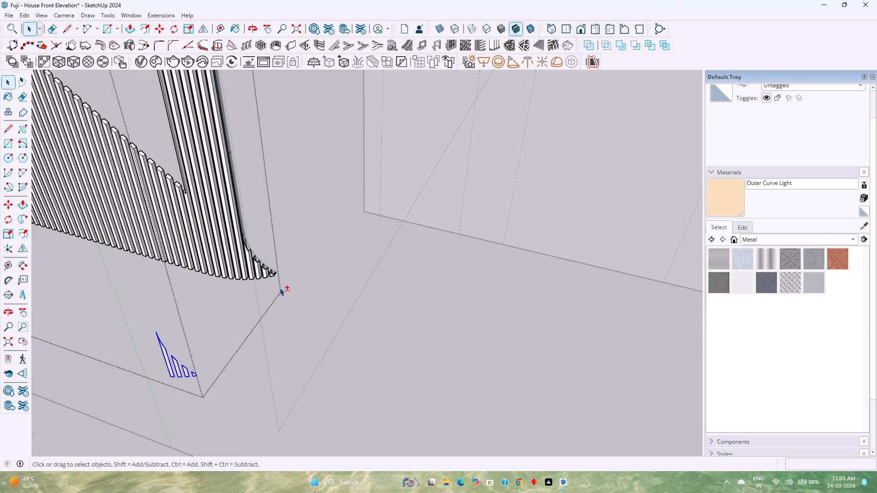
scroll(187, 349, up, 3)
shift+middle_click(186, 349)
scroll(186, 345, down, 4)
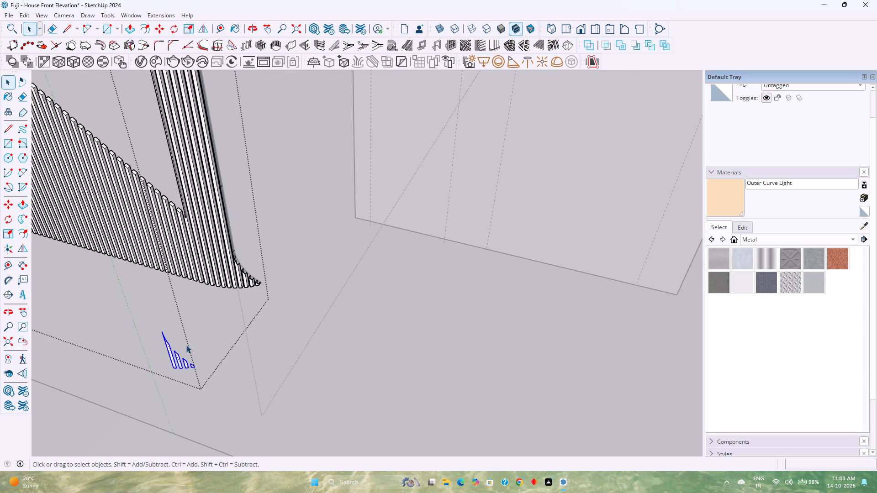
scroll(165, 338, up, 7)
key(p)
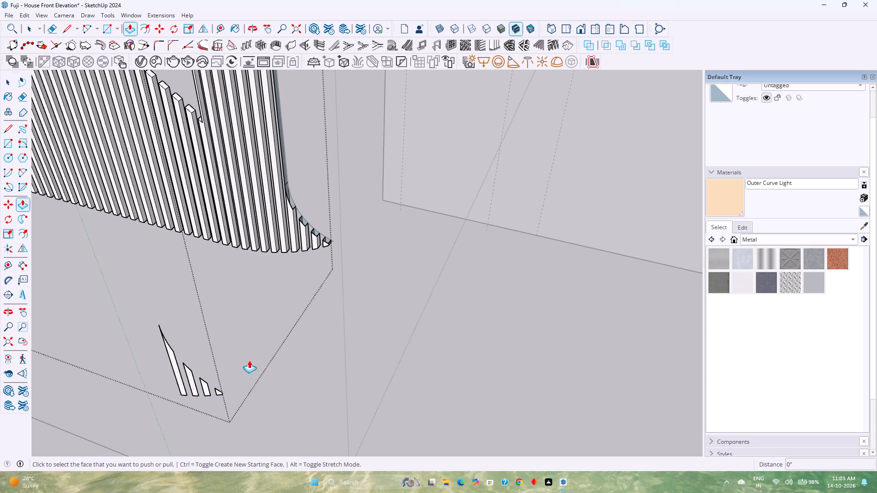
click(173, 355)
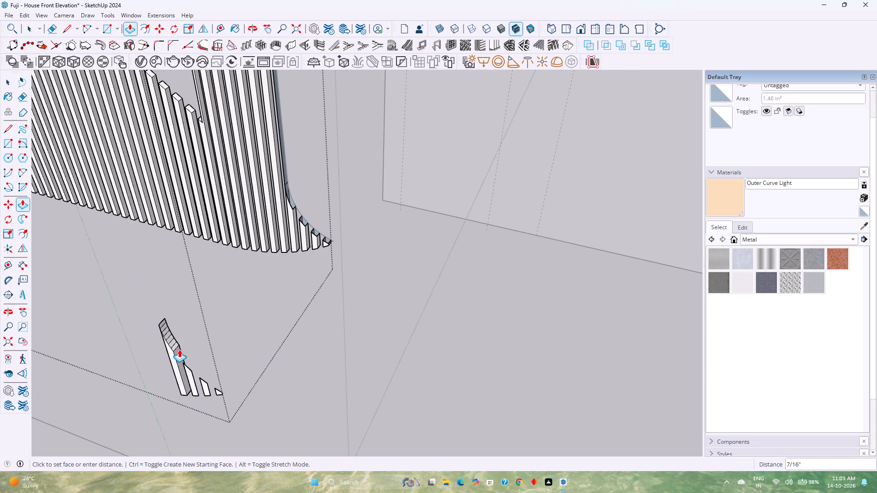
text(0.40)
key(Return)
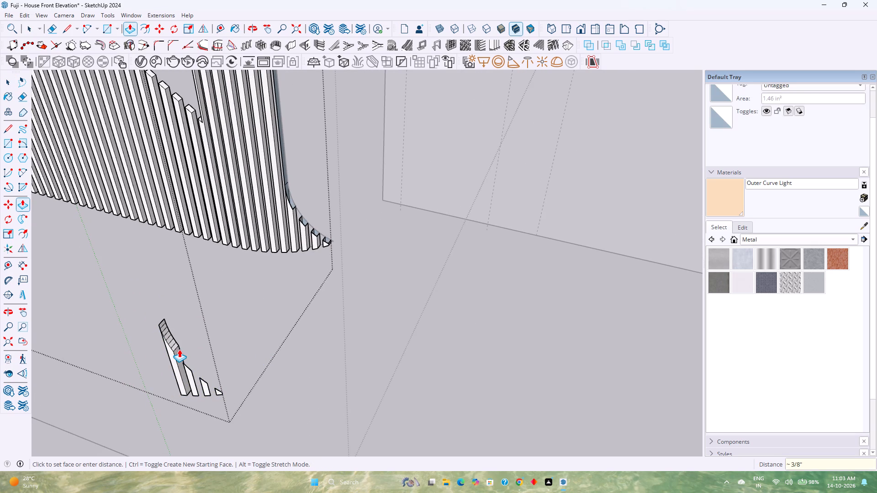
scroll(188, 385, up, 3)
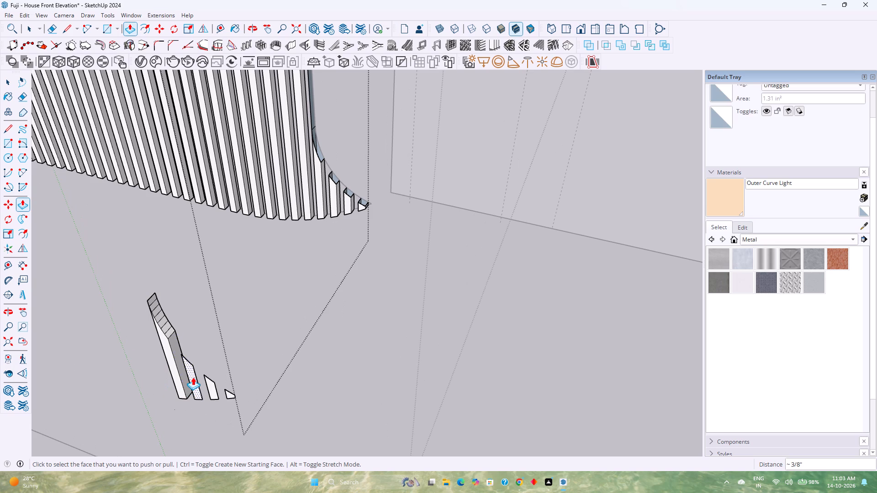
double_click(192, 377)
double_click(209, 385)
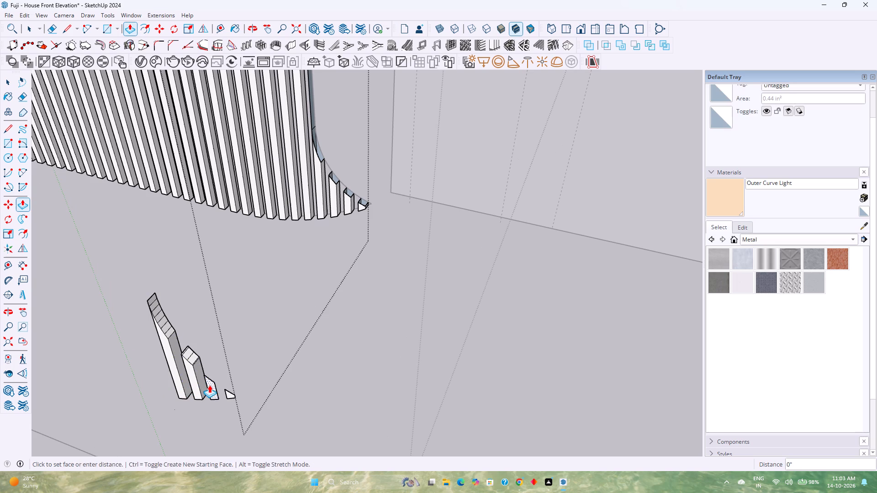
double_click(229, 394)
key(space)
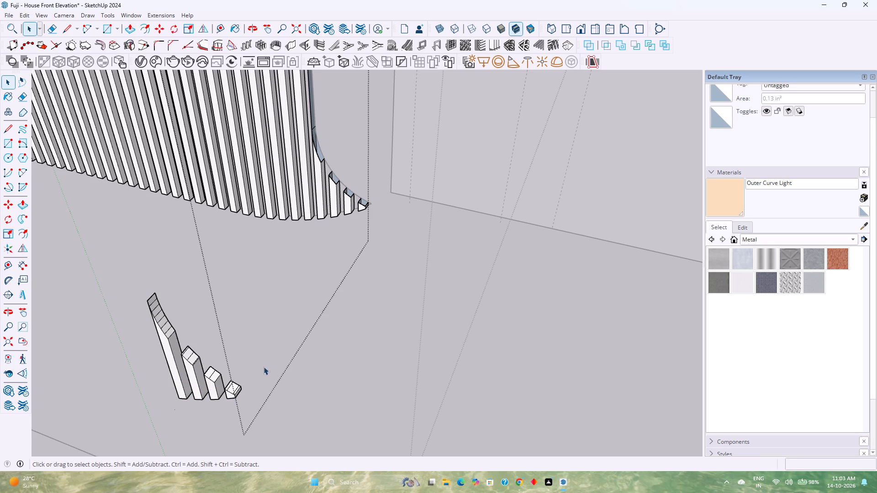
Delete the four original open-topped louvres at the frame's curved bottom corner.
middle_drag(265, 367, 266, 375)
click(365, 282)
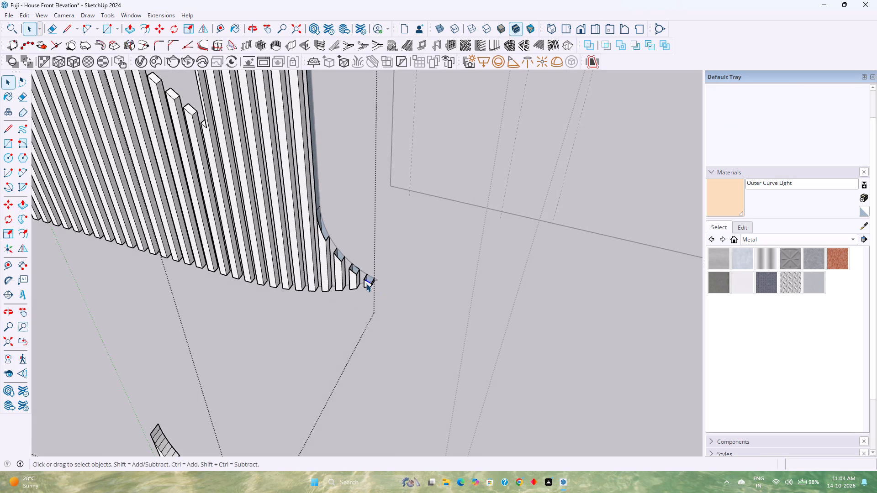
scroll(366, 283, up, 6)
double_click(366, 283)
triple_click(366, 283)
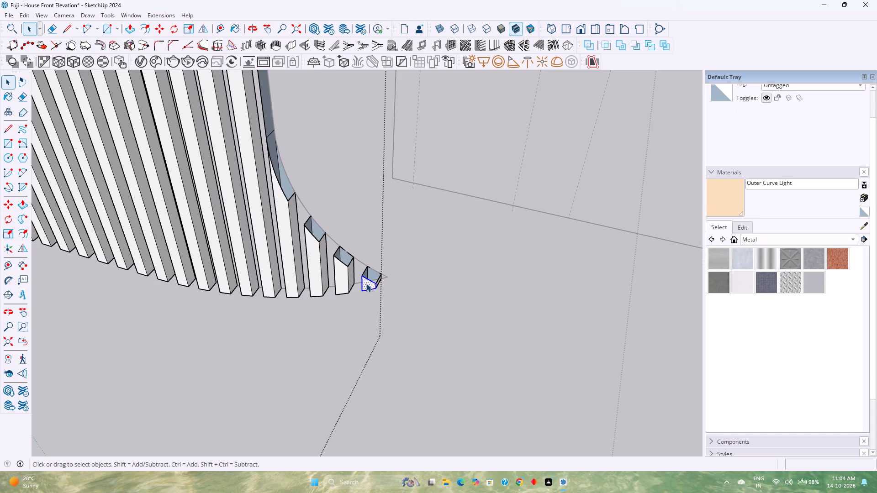
key(Delete)
triple_click(342, 279)
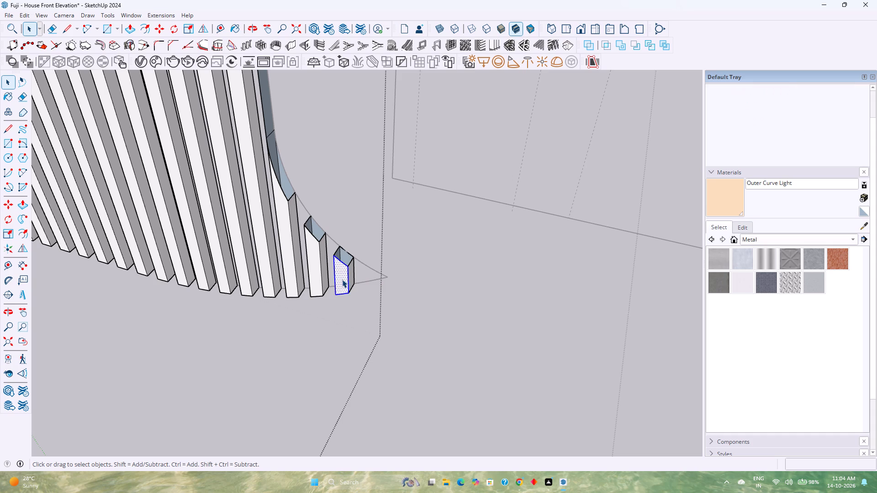
key(Delete)
triple_click(317, 277)
key(Delete)
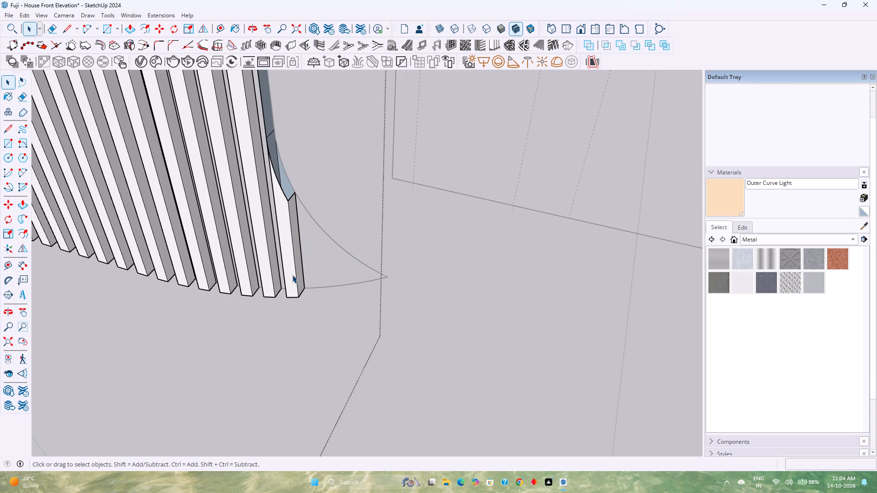
double_click(292, 275)
click(292, 275)
key(Delete)
Make the three tallest rebuilt louvres below the frame into separate groups, one group per louvre.
scroll(292, 275, down, 2)
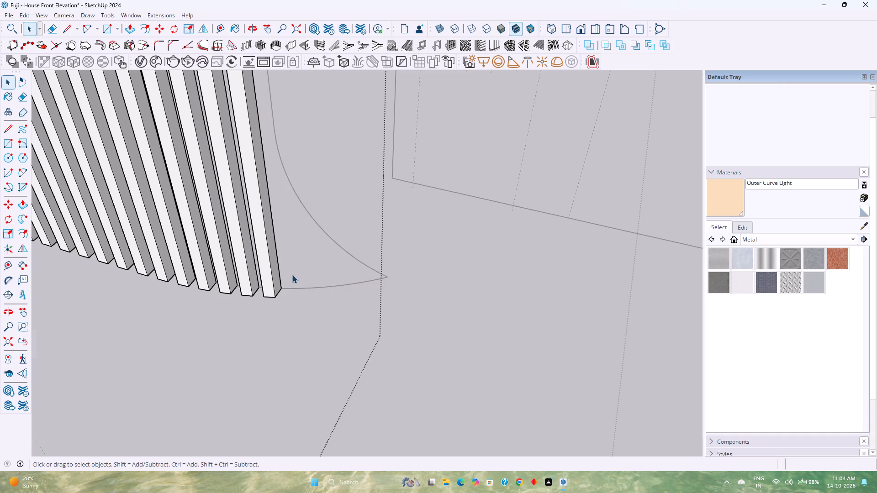
scroll(292, 275, down, 2)
scroll(247, 332, up, 6)
double_click(246, 334)
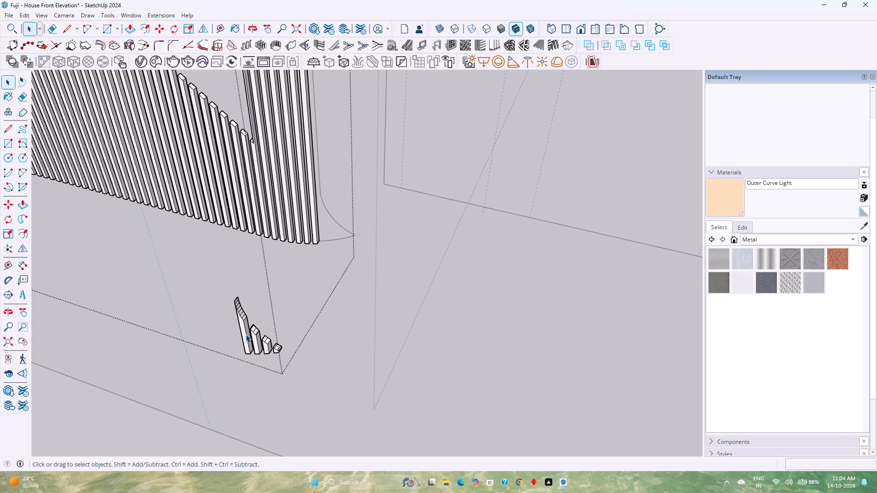
double_click(246, 334)
right_click(246, 334)
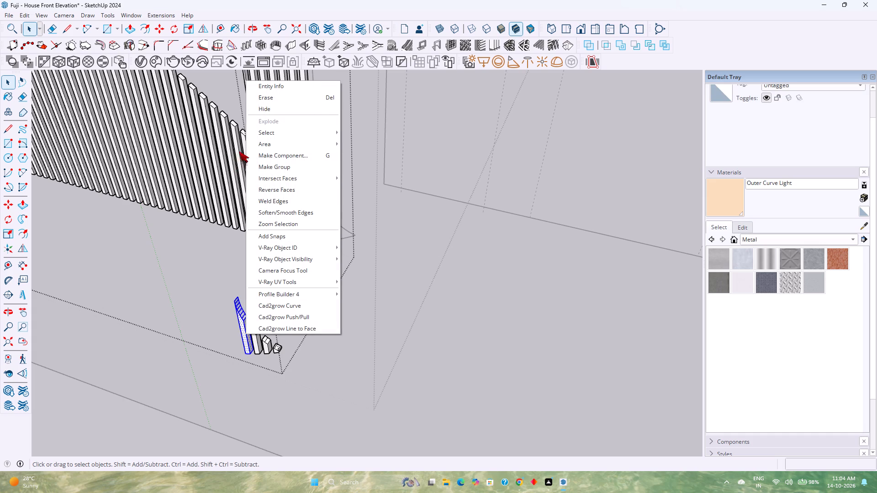
click(272, 163)
triple_click(256, 339)
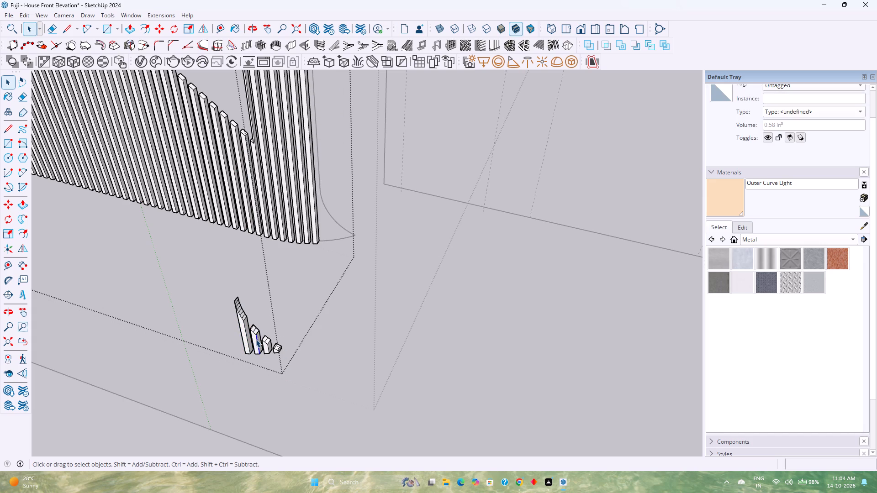
right_click(255, 339)
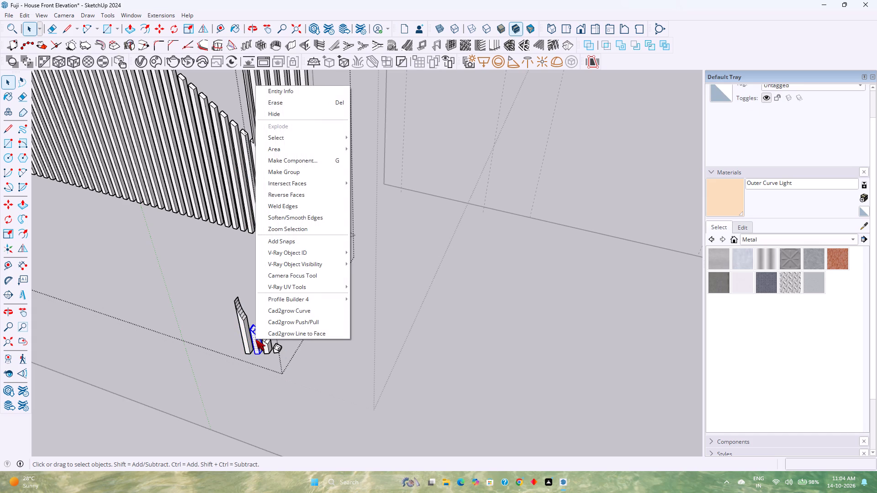
click(305, 173)
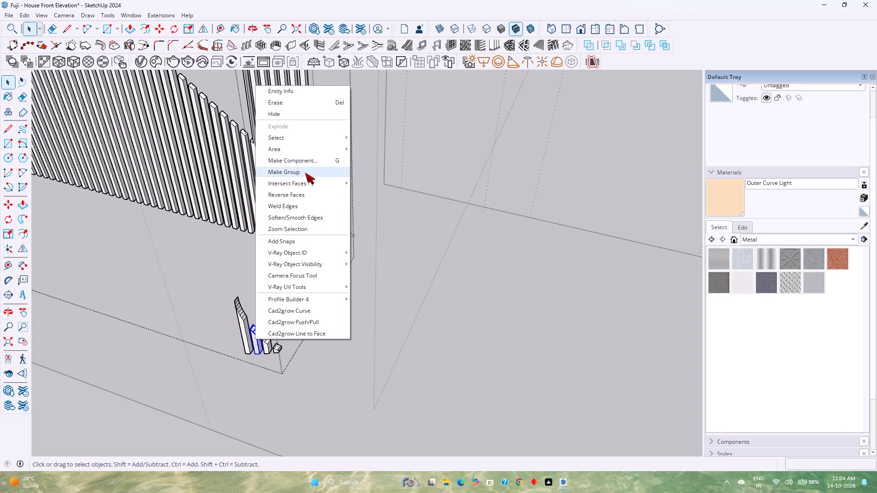
scroll(272, 362, up, 3)
scroll(266, 338, down, 2)
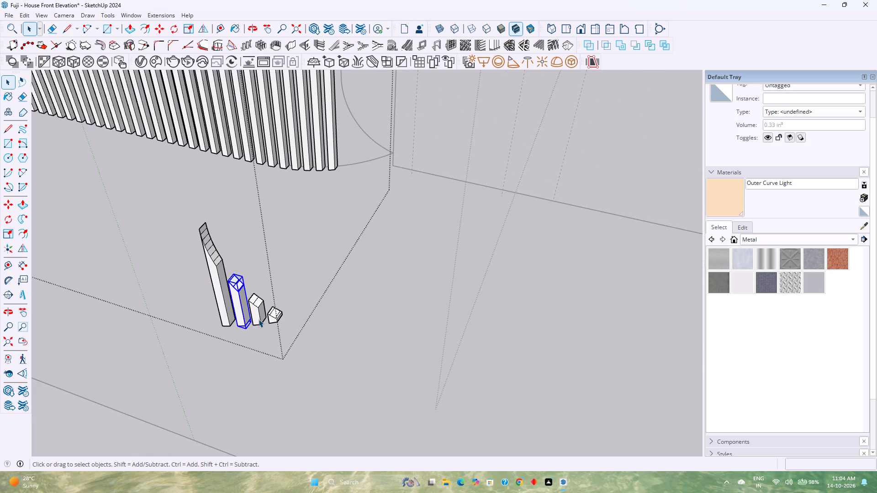
double_click(257, 313)
triple_click(257, 313)
right_click(257, 313)
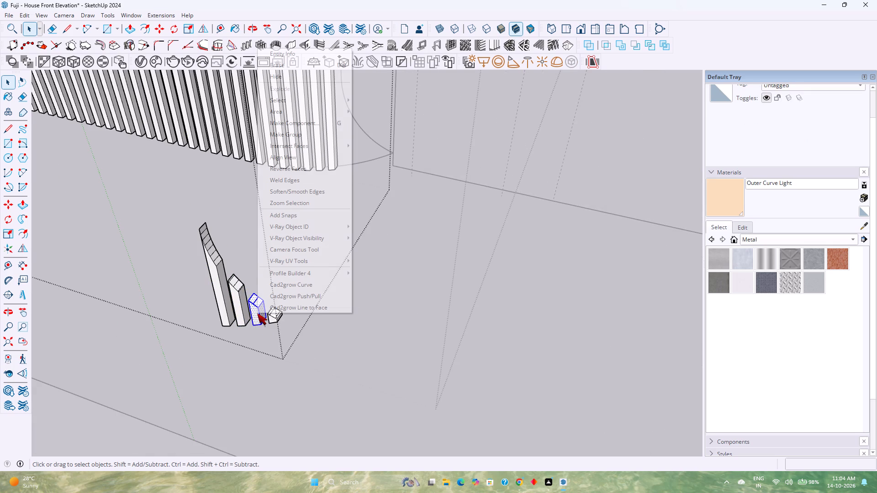
click(299, 132)
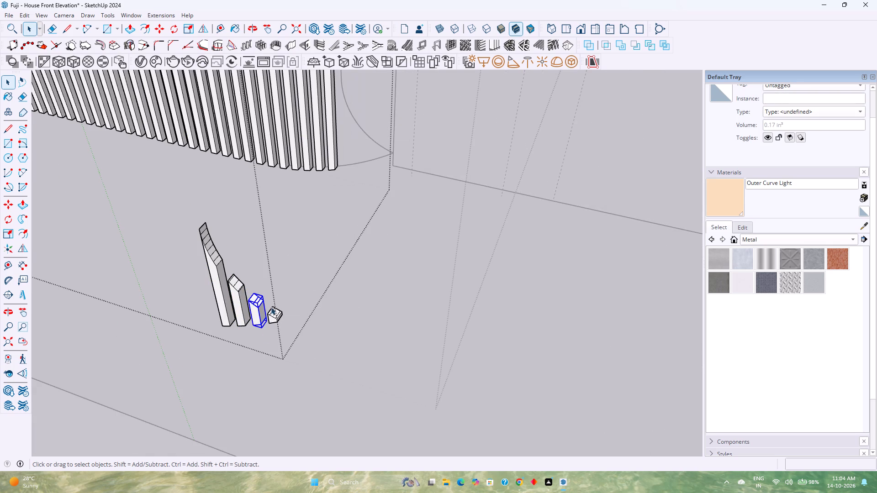
Make the shortest rebuilt louvre below the frame into its own group.
triple_click(273, 318)
right_click(273, 318)
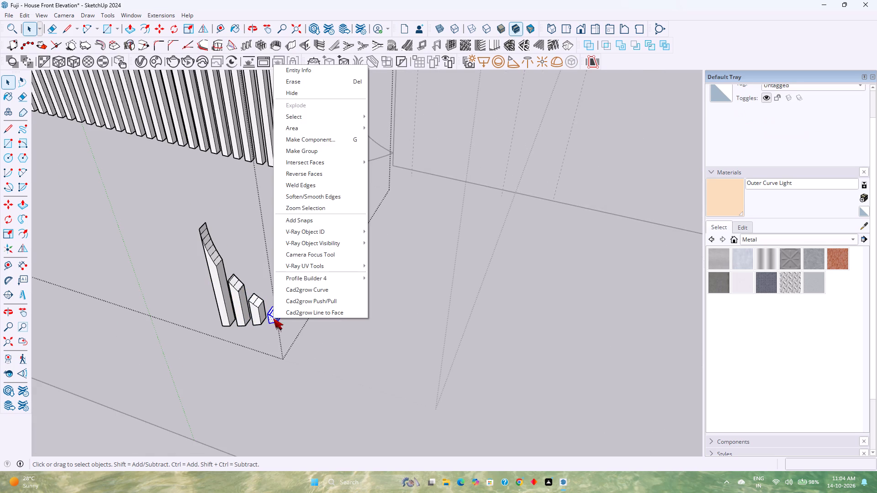
click(318, 151)
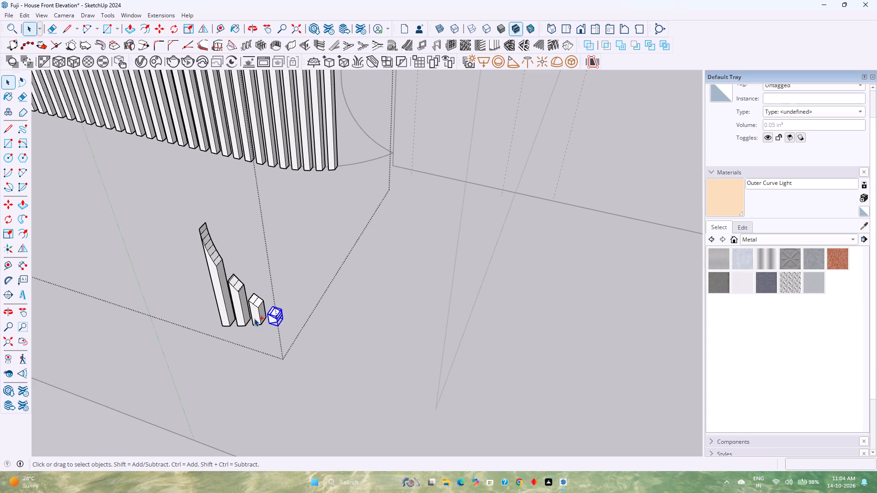
Move the four grouped louvres 1' up the vertical axis into the curved bottom corner of the louvre panel.
ctrl+click(254, 318)
ctrl+click(238, 302)
ctrl+click(219, 285)
key(m)
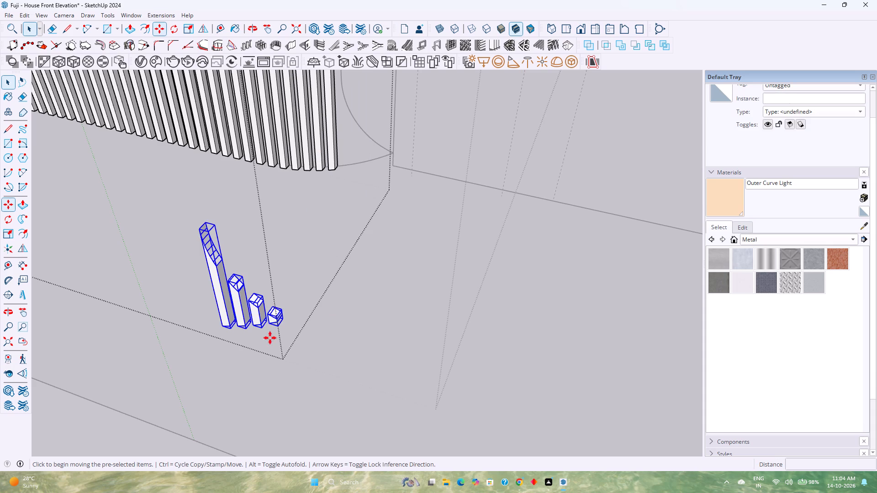
scroll(285, 327, up, 3)
scroll(283, 323, down, 3)
scroll(264, 302, up, 2)
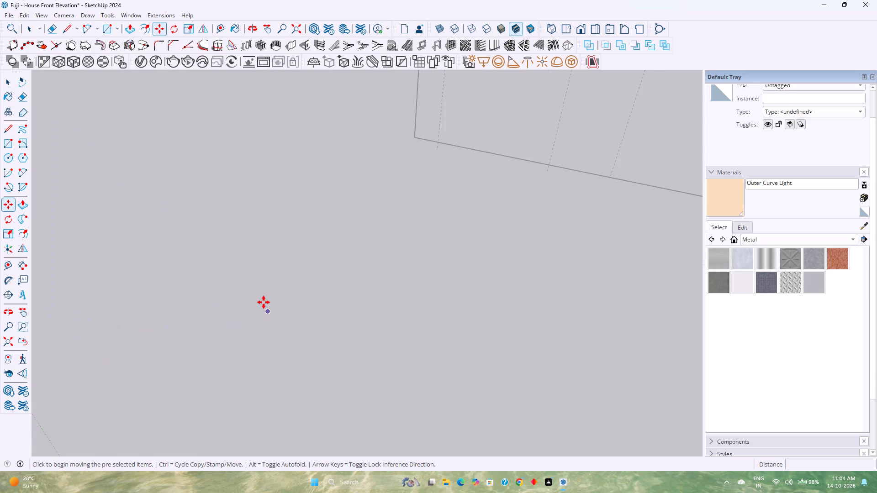
scroll(264, 302, down, 1)
shift+middle_drag(262, 289, 291, 294)
scroll(291, 291, down, 3)
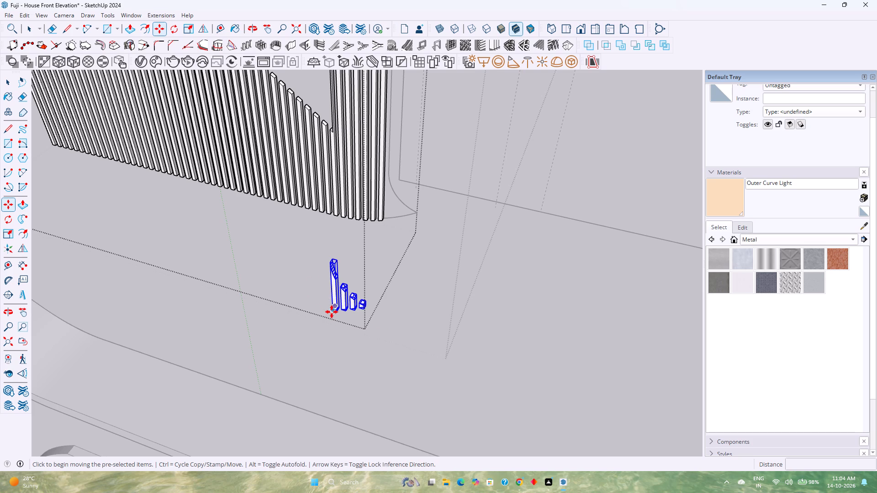
scroll(331, 311, up, 2)
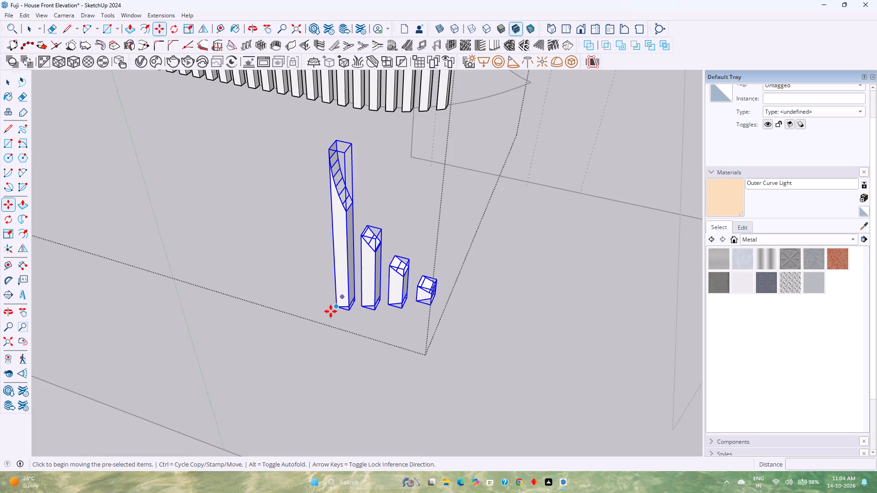
middle_drag(411, 303, 381, 310)
shift+middle_drag(351, 309, 416, 292)
middle_drag(424, 296, 389, 299)
shift+middle_drag(342, 298, 442, 300)
scroll(442, 303, down, 6)
middle_drag(449, 311, 447, 312)
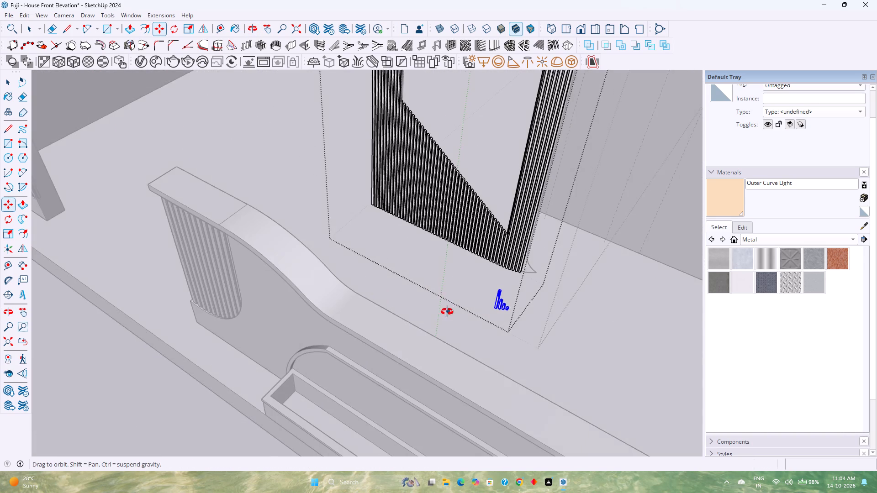
middle_drag(447, 312, 280, 308)
scroll(233, 291, up, 6)
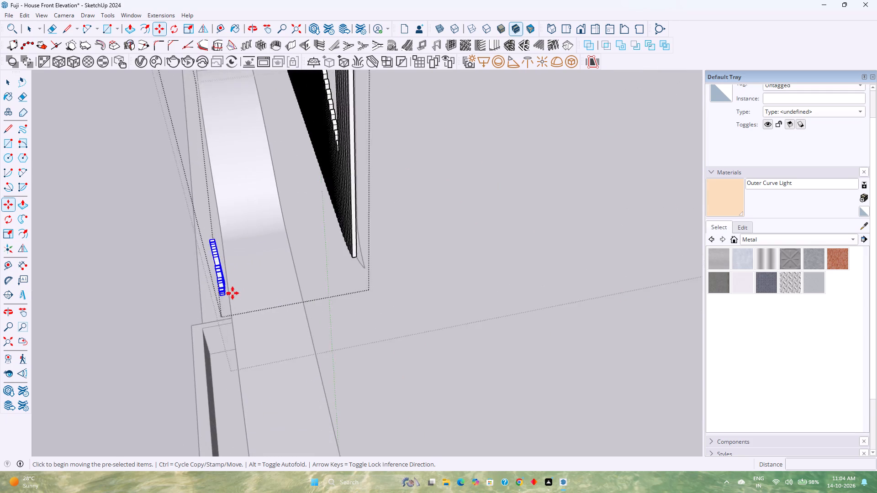
scroll(232, 293, up, 6)
click(186, 299)
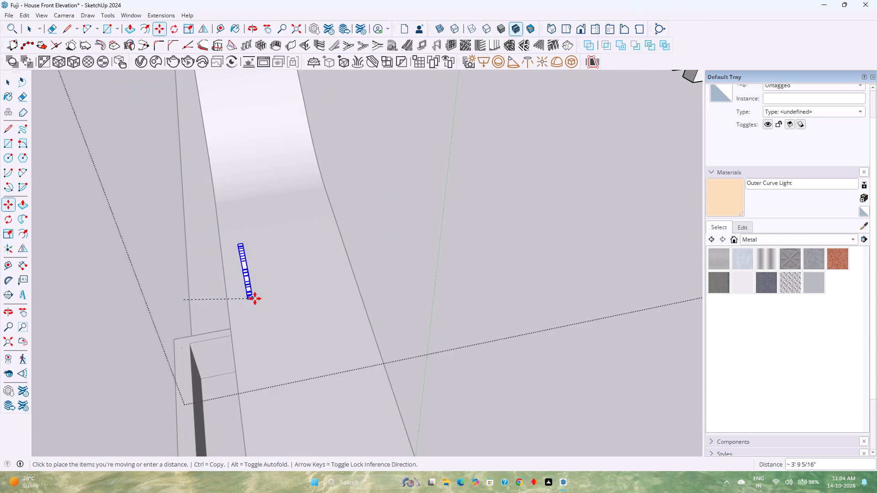
key(Up)
text(1')
key(Return)
scroll(298, 283, down, 6)
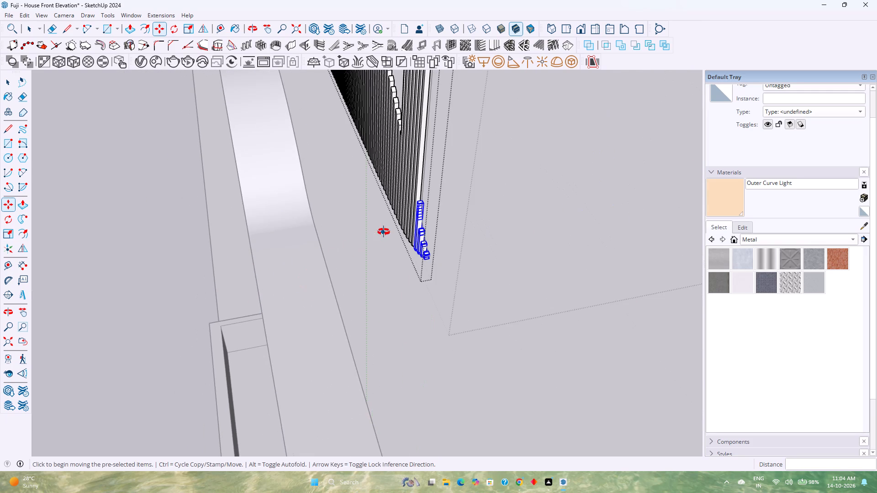
middle_drag(384, 232, 421, 238)
middle_drag(421, 238, 434, 238)
shift+middle_drag(506, 247, 413, 295)
key(space)
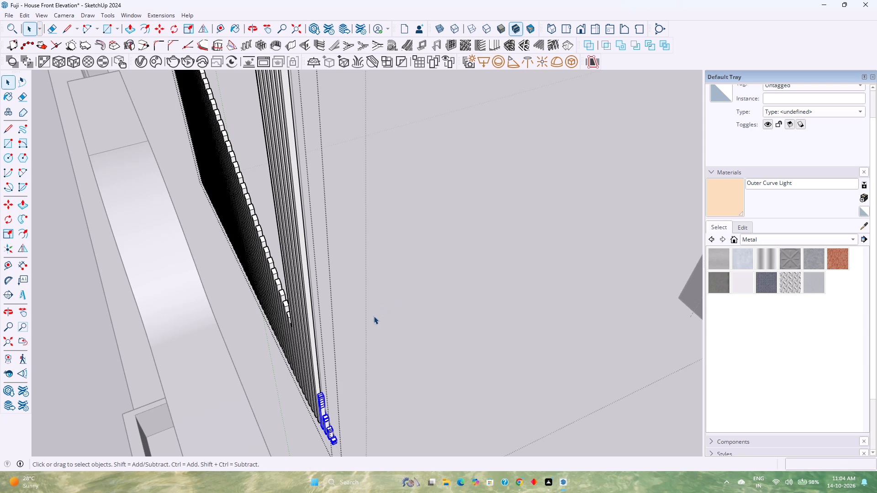
key(Escape)
Delete the two leftover straight edges beside the outermost tall louvre and the leftover curved outline edge at the bottom corner.
middle_drag(321, 367, 343, 353)
shift+middle_drag(415, 325, 393, 343)
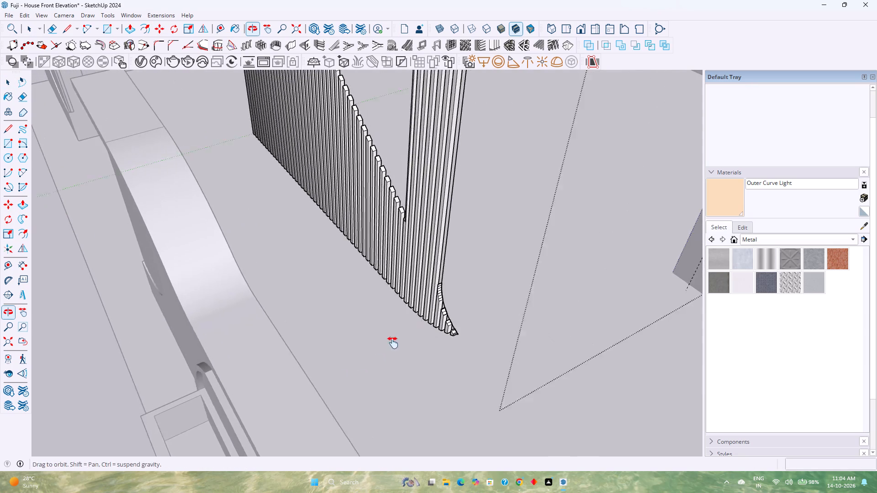
shift+middle_drag(393, 343, 386, 349)
middle_drag(414, 306, 552, 297)
scroll(402, 291, up, 1)
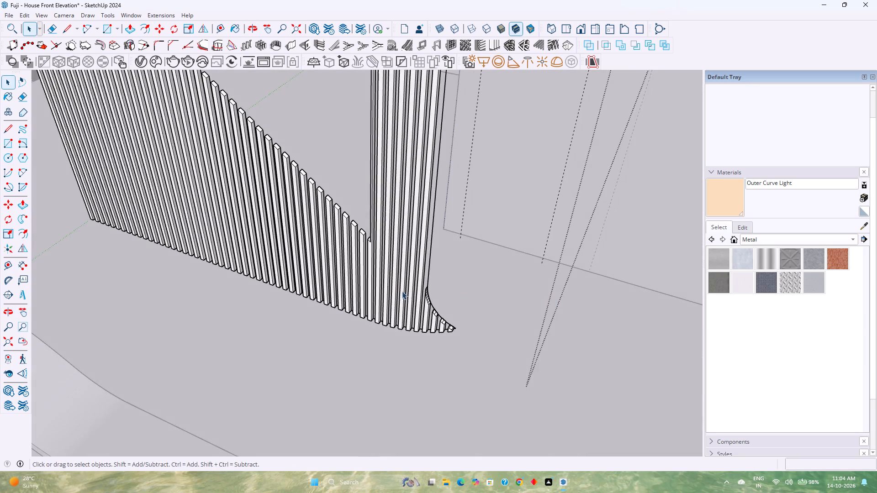
click(433, 268)
key(Delete)
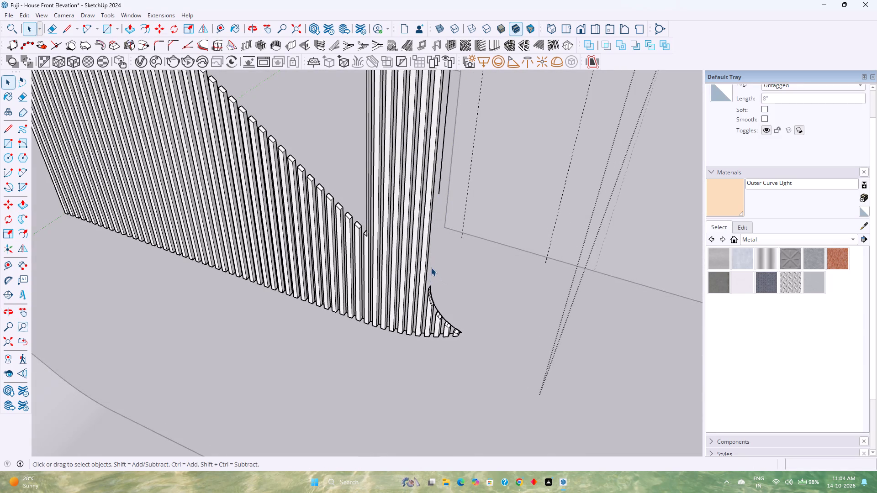
click(439, 185)
key(Delete)
middle_drag(459, 254, 417, 256)
scroll(205, 306, up, 3)
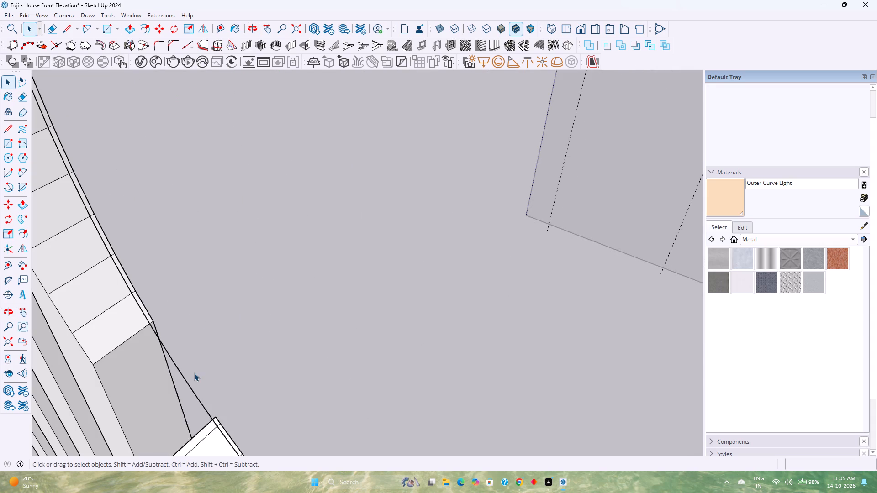
click(191, 388)
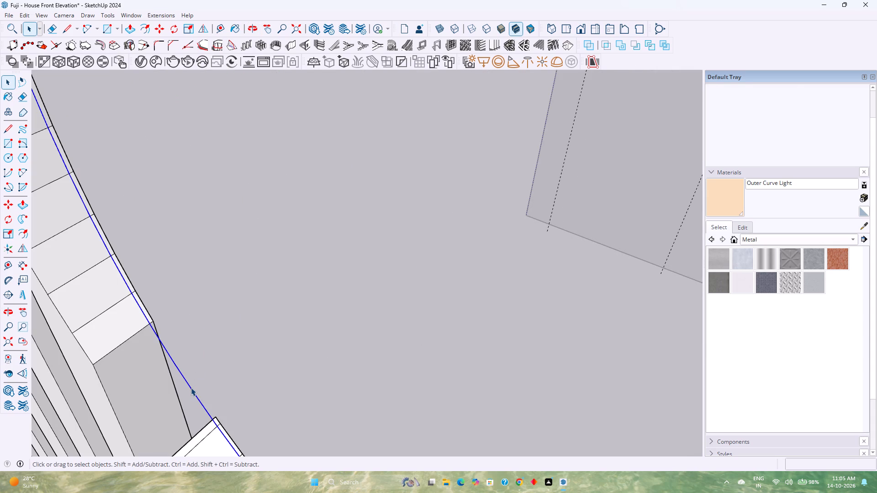
key(Delete)
Delete the leftover horizontal edge that joins the louvre tops at the upper end of the panel's leg.
scroll(193, 385, down, 4)
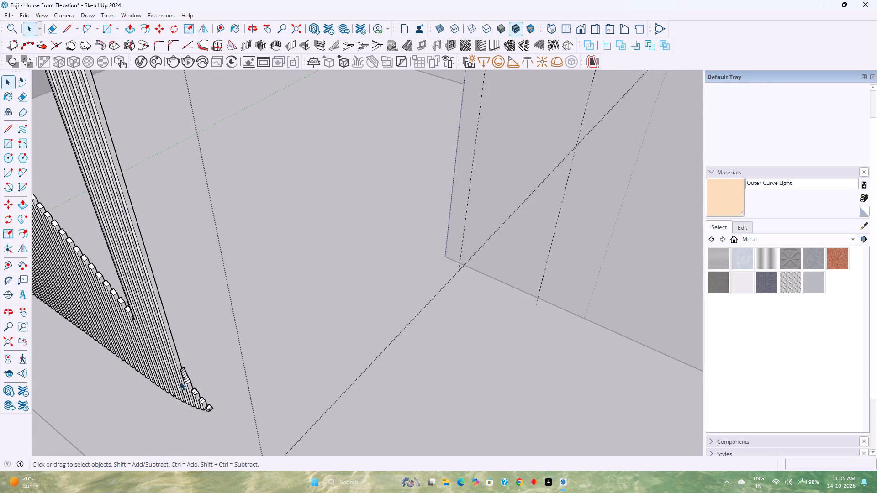
scroll(182, 357, up, 3)
middle_drag(179, 372, 38, 351)
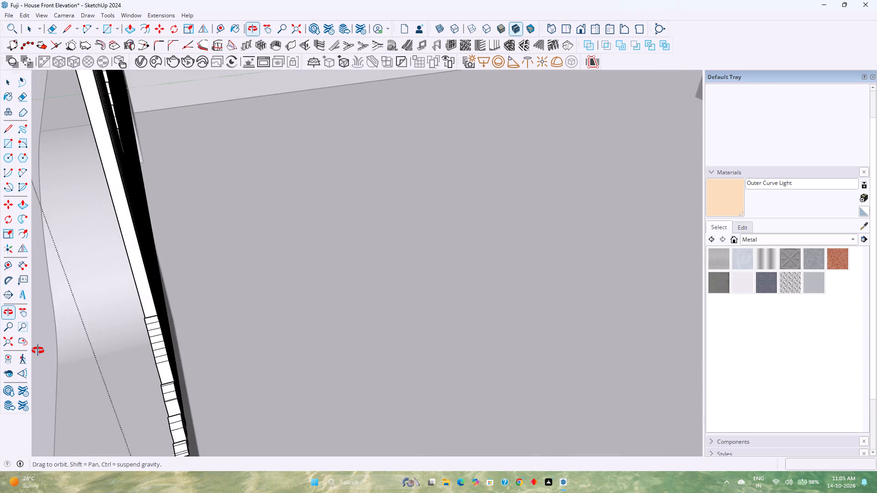
middle_drag(38, 351, 273, 323)
scroll(275, 322, down, 8)
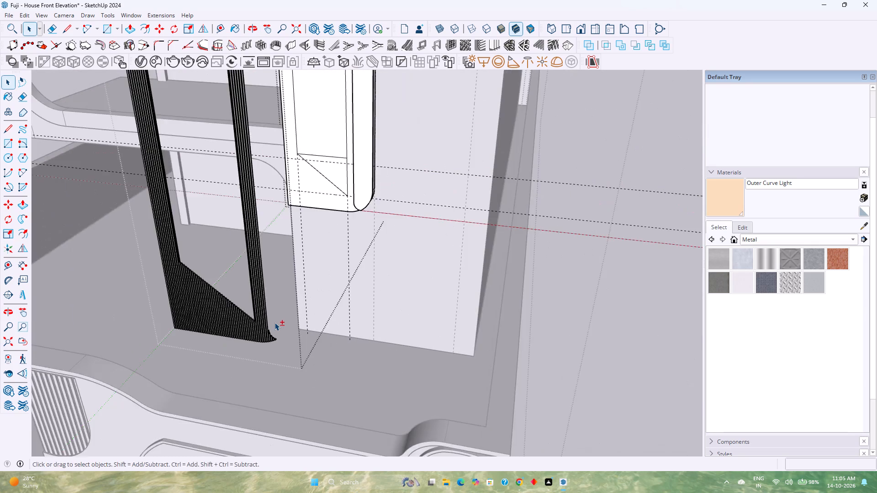
shift+middle_drag(275, 317, 331, 446)
shift+middle_drag(330, 305, 332, 344)
scroll(373, 262, up, 4)
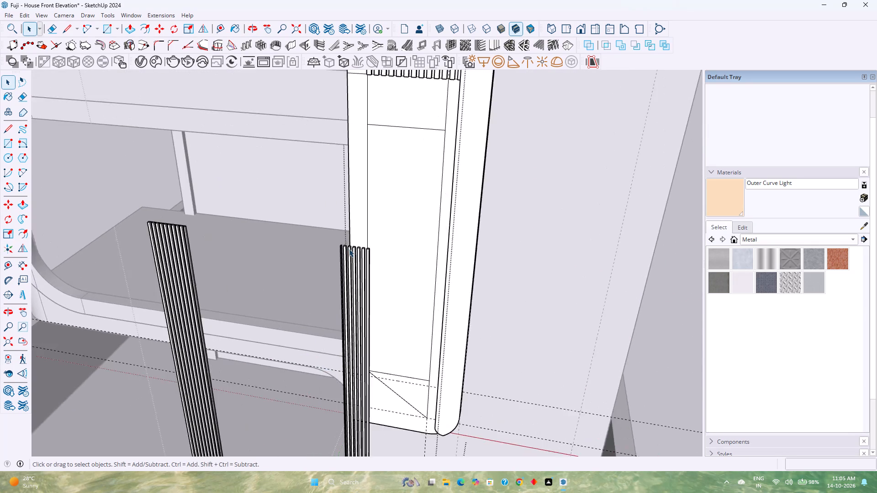
scroll(349, 249, up, 13)
middle_drag(352, 247, 363, 259)
scroll(363, 259, down, 5)
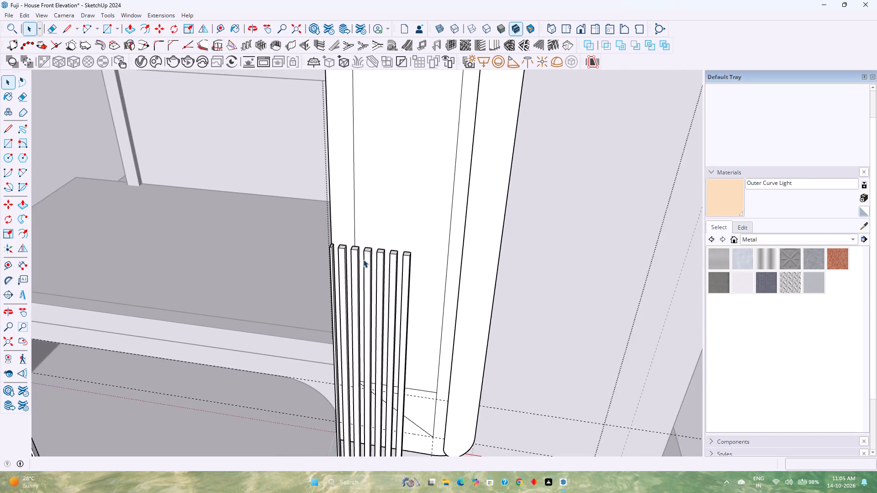
scroll(363, 259, down, 9)
shift+middle_drag(258, 284, 291, 295)
scroll(289, 271, up, 11)
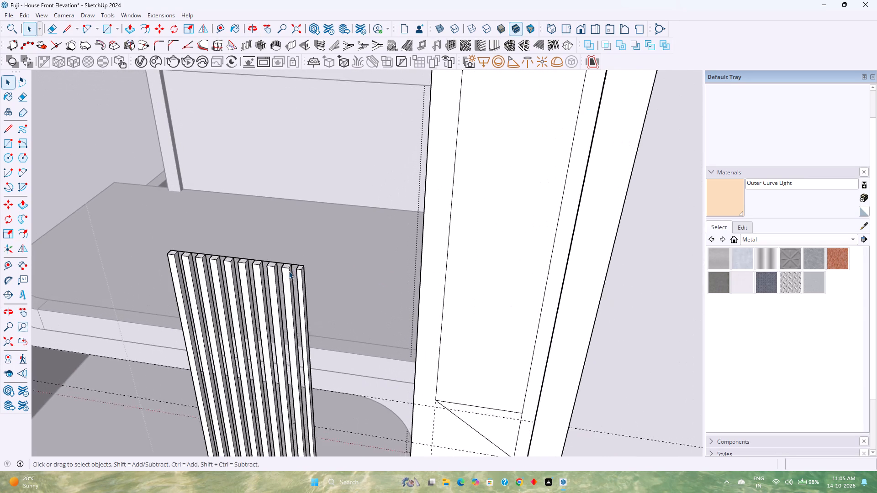
scroll(289, 271, up, 11)
scroll(300, 267, down, 3)
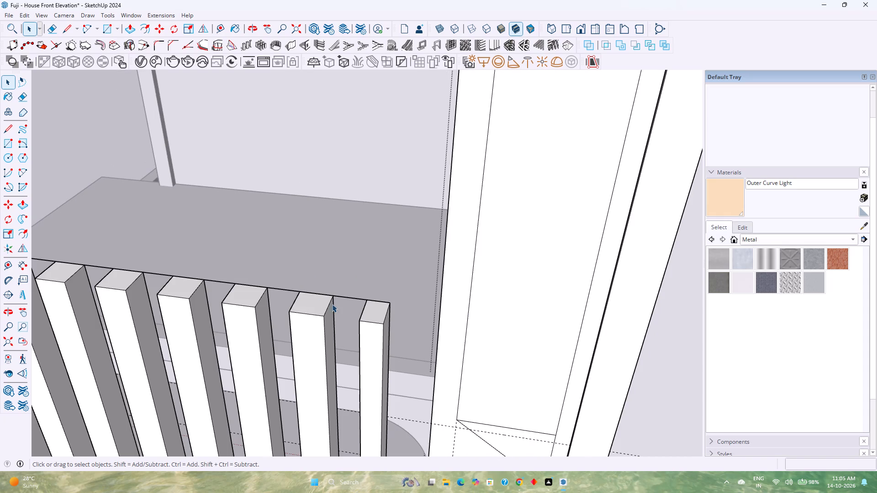
click(346, 299)
key(Delete)
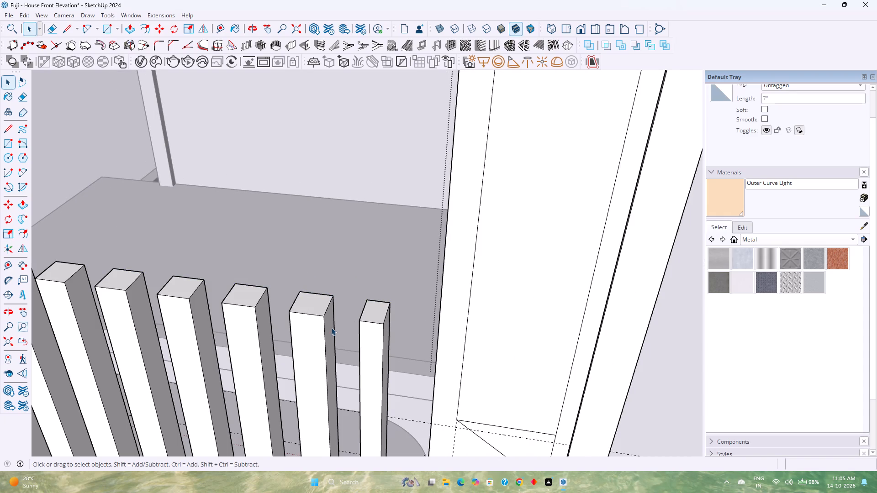
Select the complete set of louvres inside the panel group and move it 10' along the green axis back onto the U-shaped frame.
scroll(331, 327, down, 3)
shift+middle_drag(316, 327, 420, 300)
scroll(308, 304, down, 2)
middle_drag(307, 304, 522, 270)
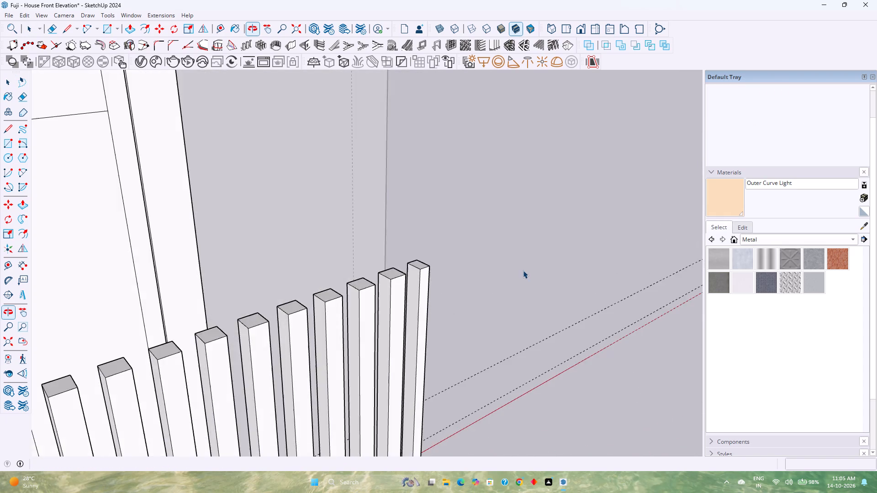
scroll(518, 272, down, 4)
middle_drag(381, 315, 405, 304)
scroll(417, 310, down, 4)
shift+middle_drag(457, 355, 349, 237)
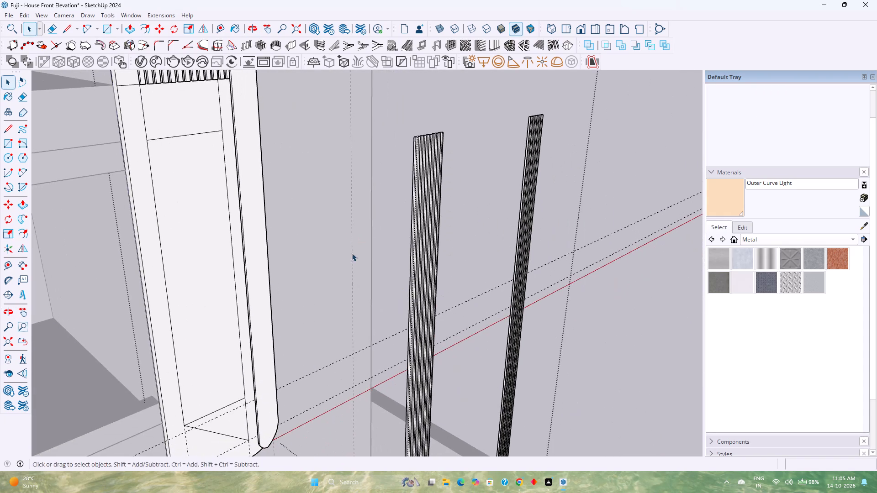
shift+middle_drag(411, 334, 372, 293)
scroll(315, 222, down, 4)
shift+middle_drag(395, 408, 368, 331)
scroll(332, 334, up, 1)
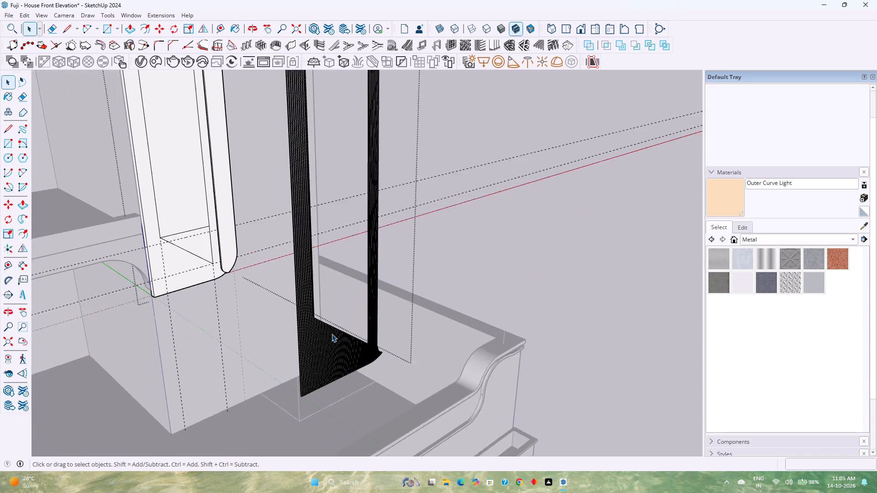
scroll(332, 334, up, 5)
middle_drag(333, 334, 320, 340)
key(Escape)
click(319, 344)
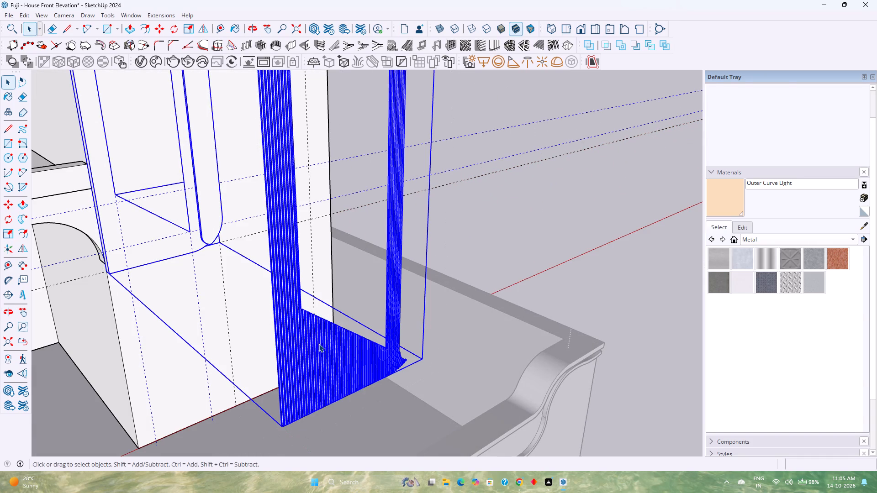
key(m)
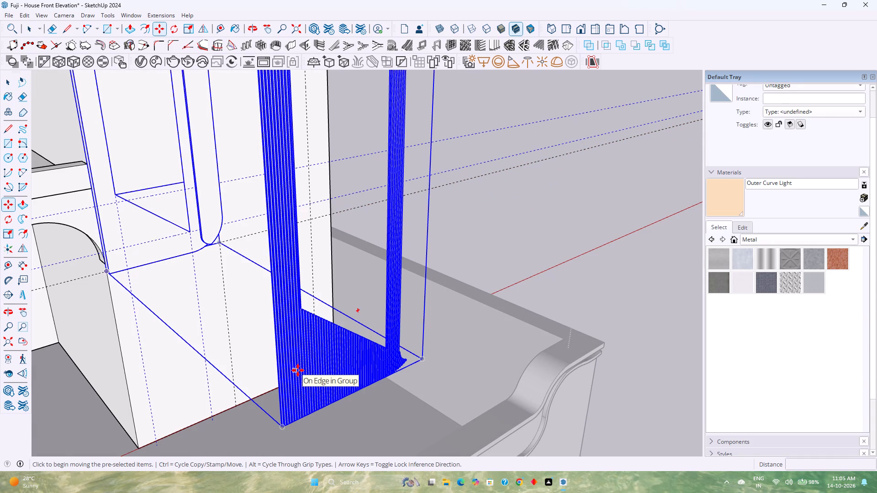
key(space)
triple_click(300, 362)
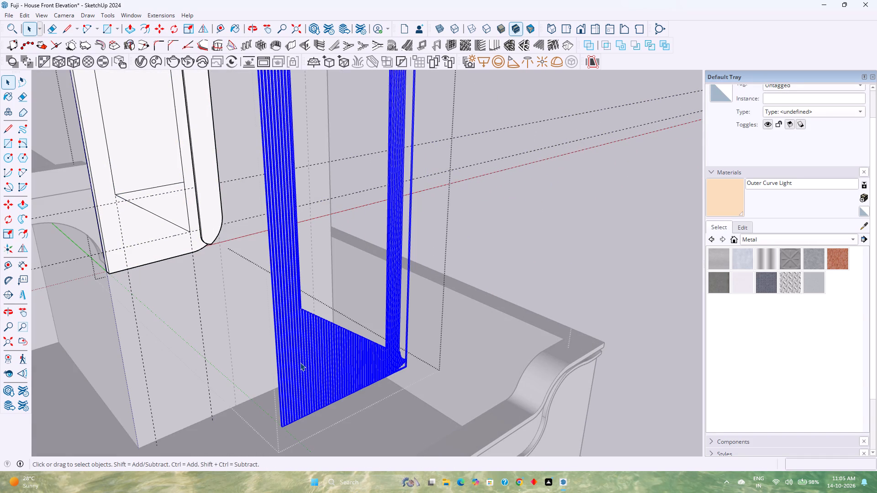
key(m)
scroll(289, 391, up, 1)
middle_drag(289, 391, 429, 336)
scroll(433, 335, down, 4)
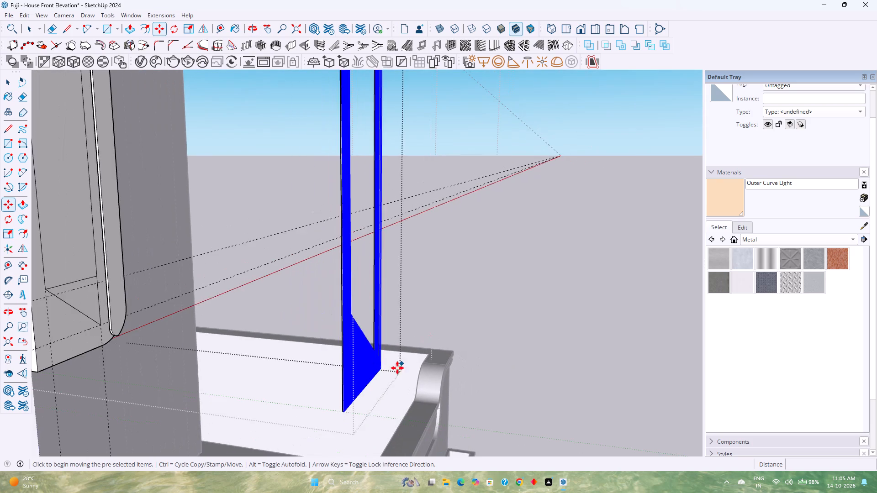
scroll(359, 411, up, 6)
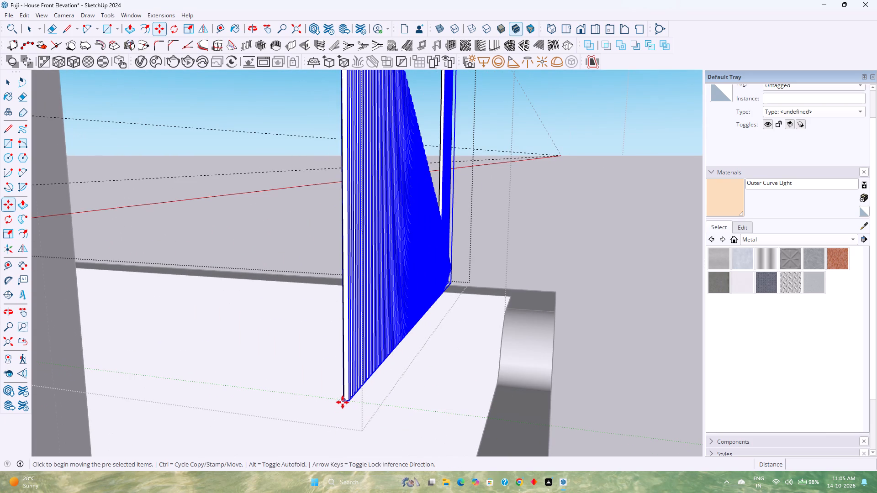
click(343, 402)
key(Left)
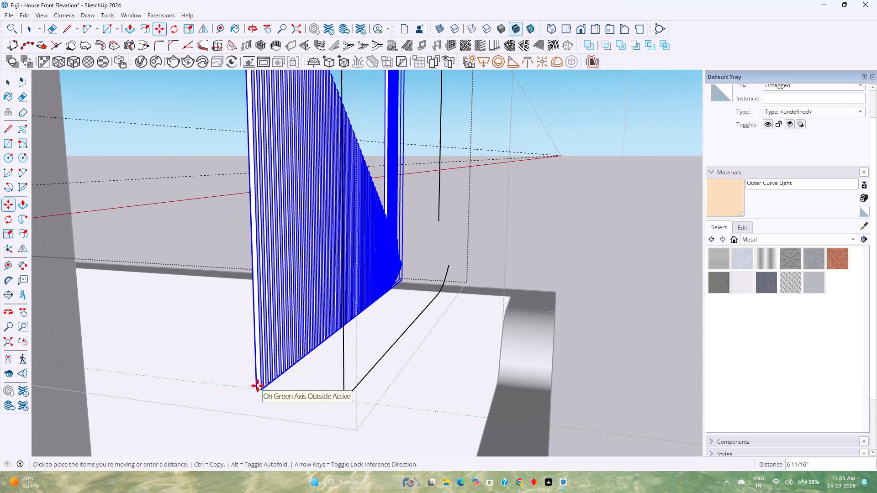
text(10')
key(Return)
scroll(258, 386, down, 10)
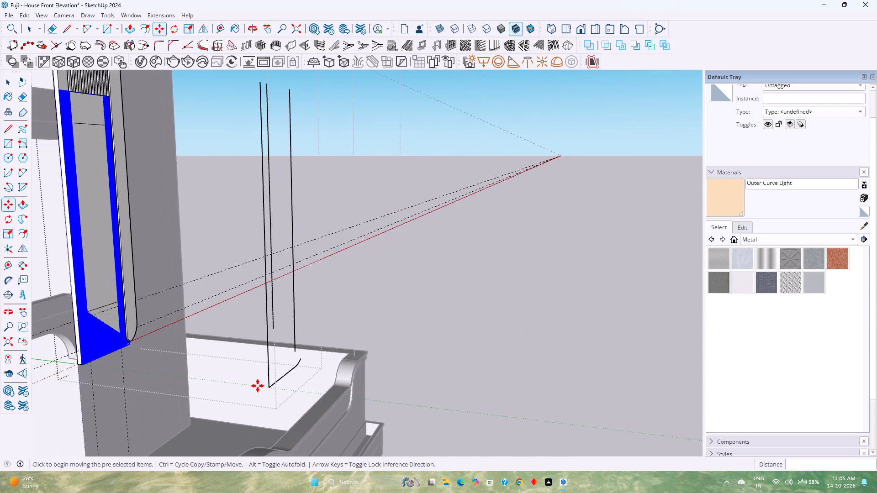
shift+middle_drag(258, 386, 357, 392)
shift+middle_click(357, 392)
scroll(164, 375, up, 14)
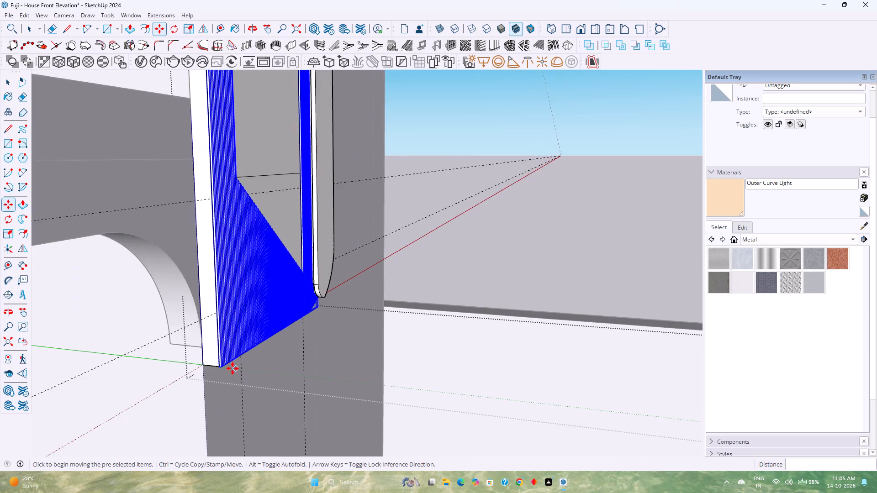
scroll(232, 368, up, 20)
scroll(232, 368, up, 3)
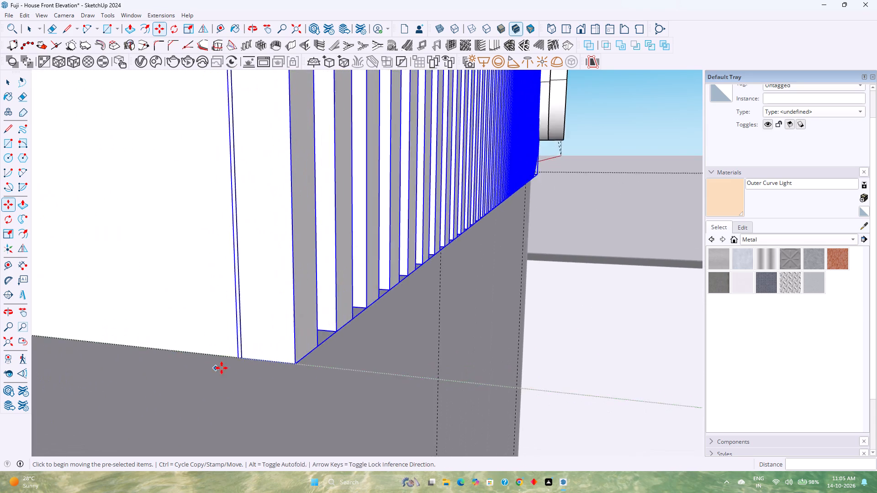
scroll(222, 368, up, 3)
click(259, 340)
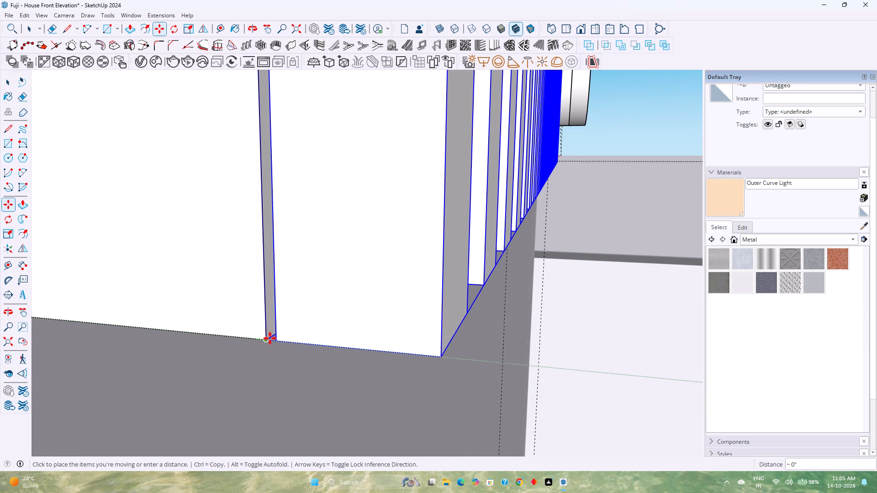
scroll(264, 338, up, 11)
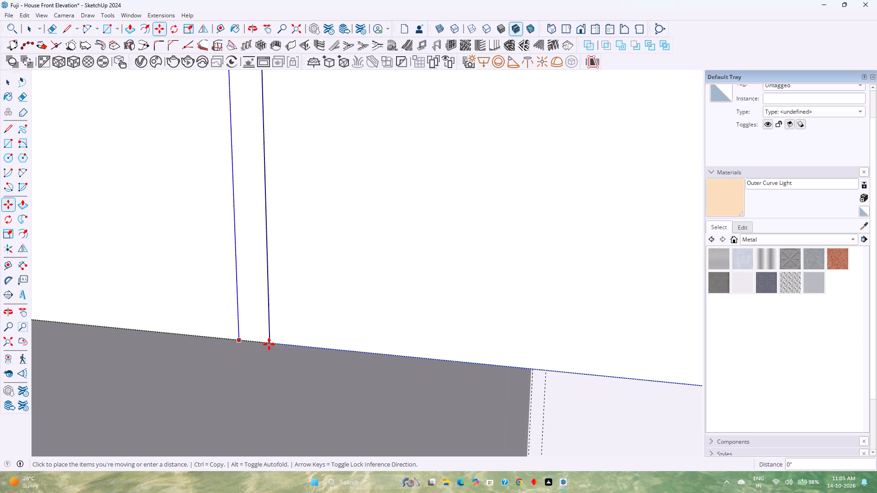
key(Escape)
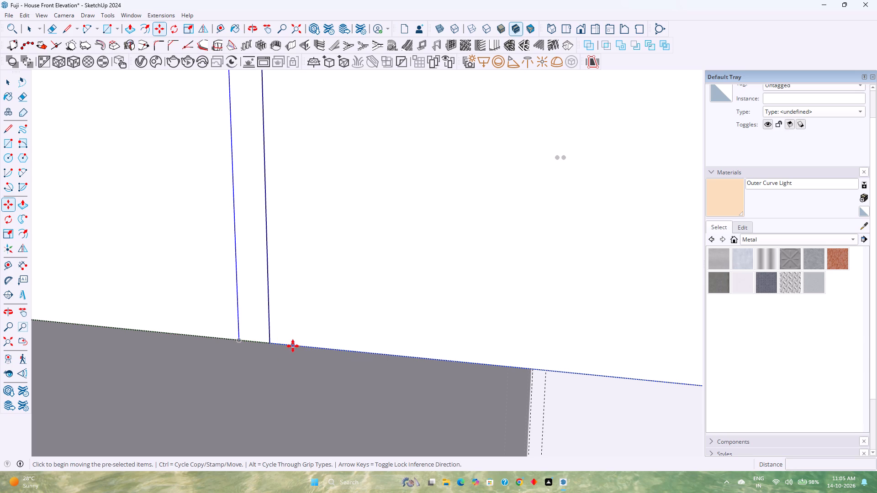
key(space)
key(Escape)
Examine how the repositioned louvres sit on the U-shaped frame around the bottom corner and along both legs.
scroll(292, 353, down, 3)
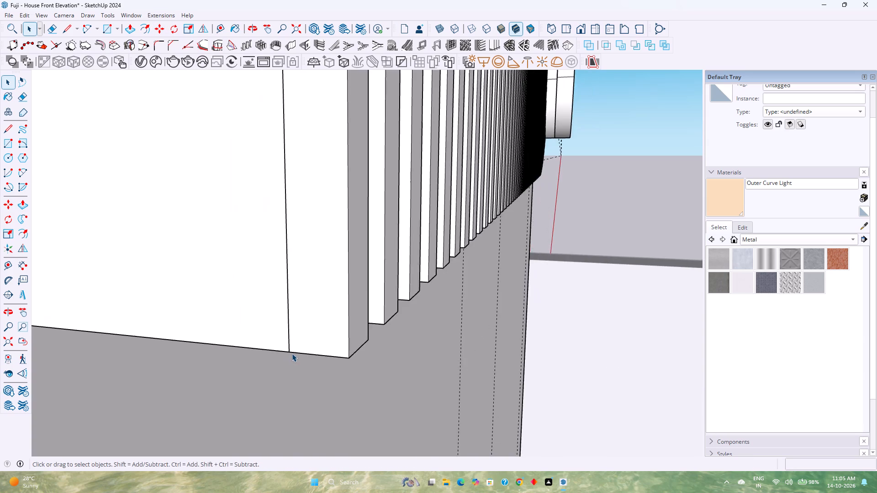
scroll(292, 353, down, 7)
middle_drag(284, 348, 230, 351)
scroll(225, 351, down, 12)
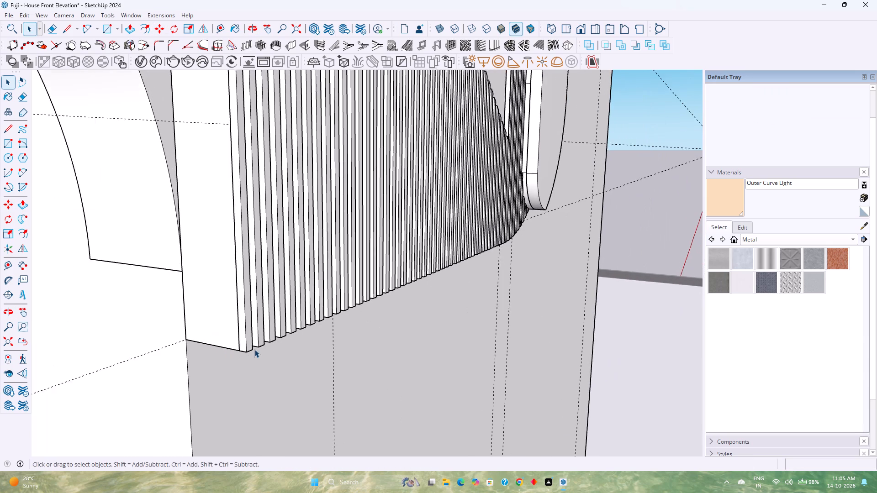
scroll(257, 349, down, 2)
middle_drag(257, 349, 217, 350)
scroll(217, 350, up, 1)
scroll(217, 350, down, 9)
scroll(294, 336, down, 2)
middle_drag(294, 336, 247, 356)
scroll(247, 353, down, 4)
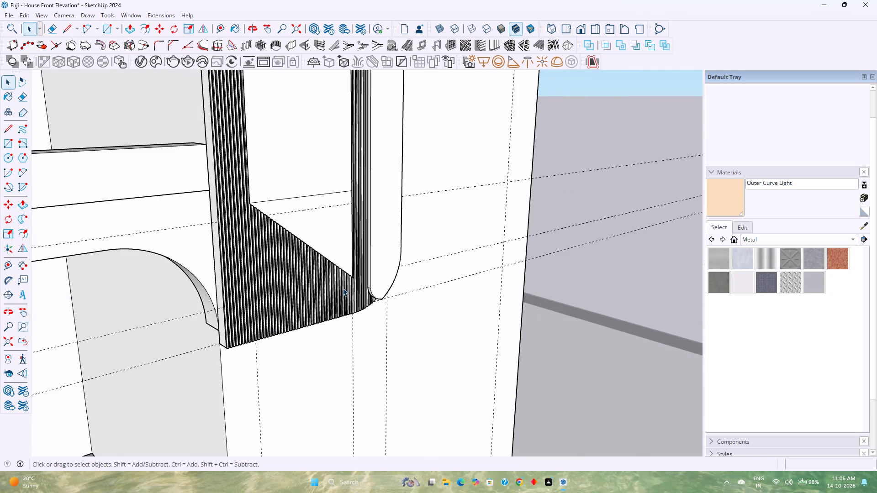
shift+scroll(343, 287, down, 1)
shift+middle_drag(343, 287, 373, 356)
scroll(374, 324, down, 3)
shift+middle_drag(376, 321, 382, 358)
middle_drag(382, 357, 329, 393)
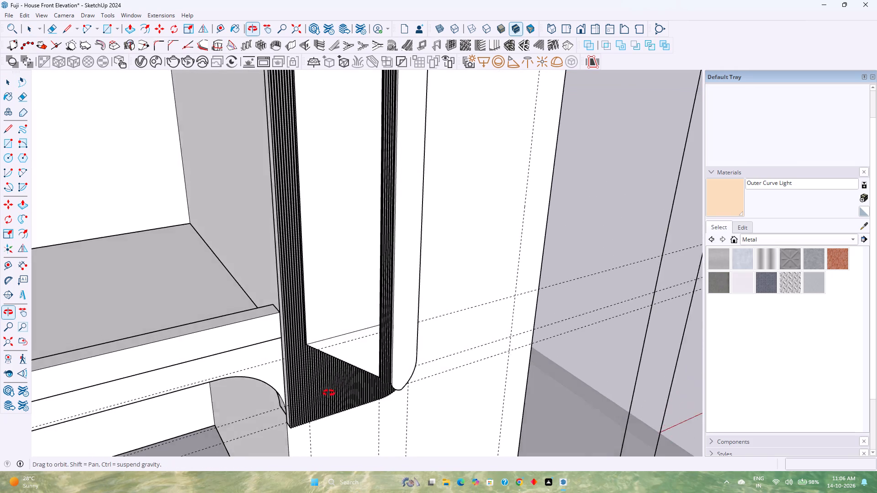
middle_drag(329, 393, 325, 393)
Inside the panel group, pull the blank strip directly below the short upper louvres out 1" to meet the louvre edge.
scroll(337, 325, down, 3)
shift+middle_drag(337, 324, 359, 417)
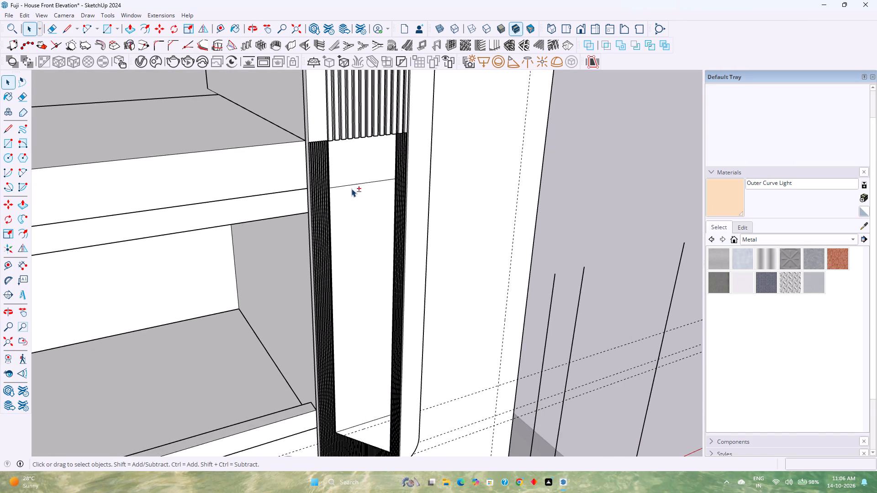
shift+middle_drag(351, 188, 389, 258)
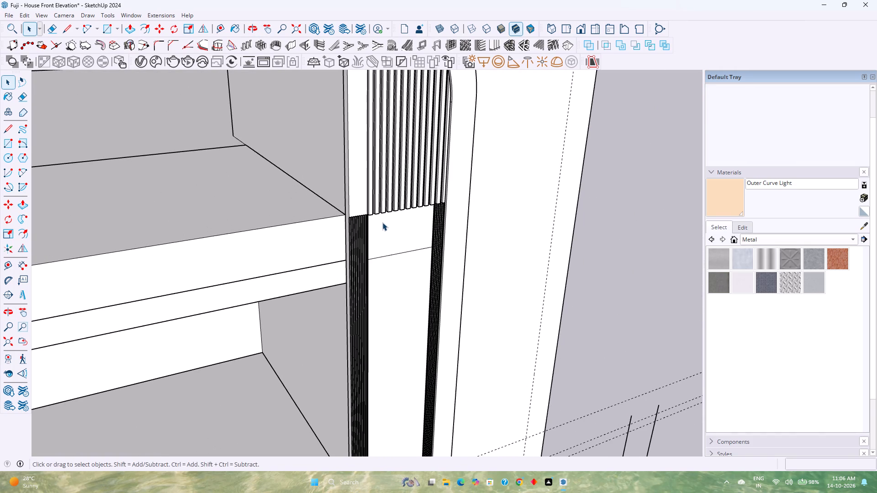
click(401, 229)
double_click(400, 229)
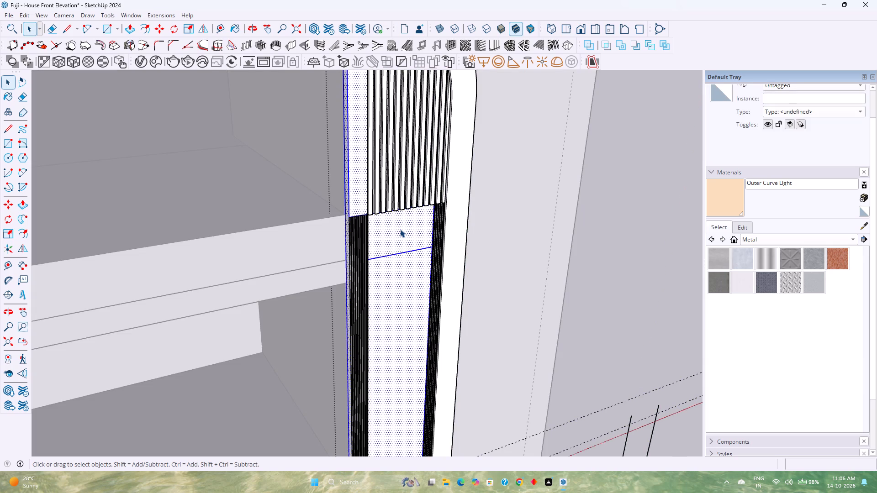
click(400, 229)
click(399, 236)
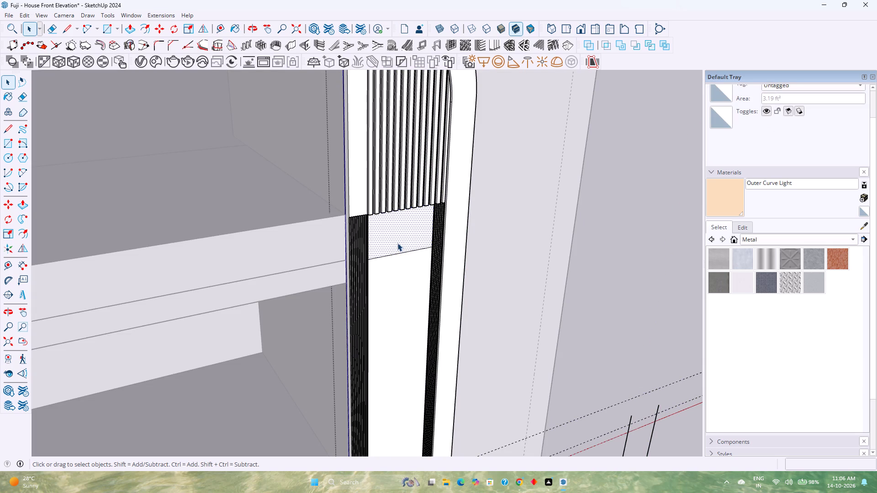
key(p)
click(397, 243)
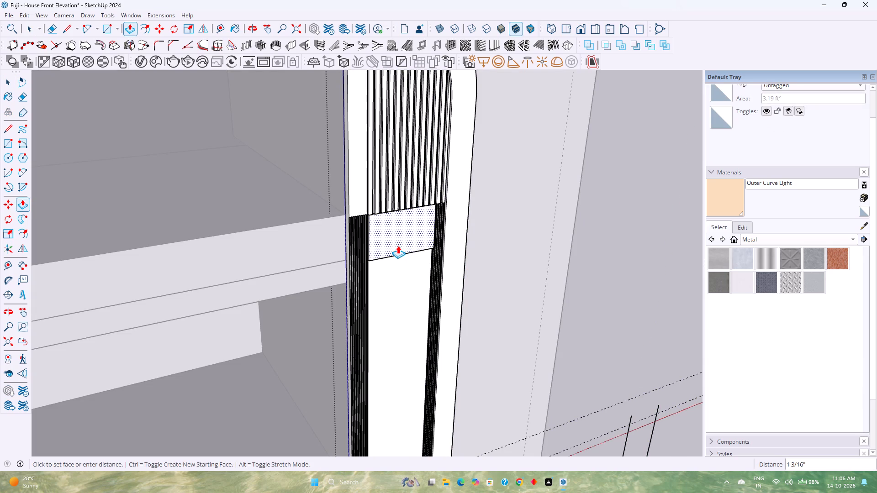
click(373, 208)
click(408, 299)
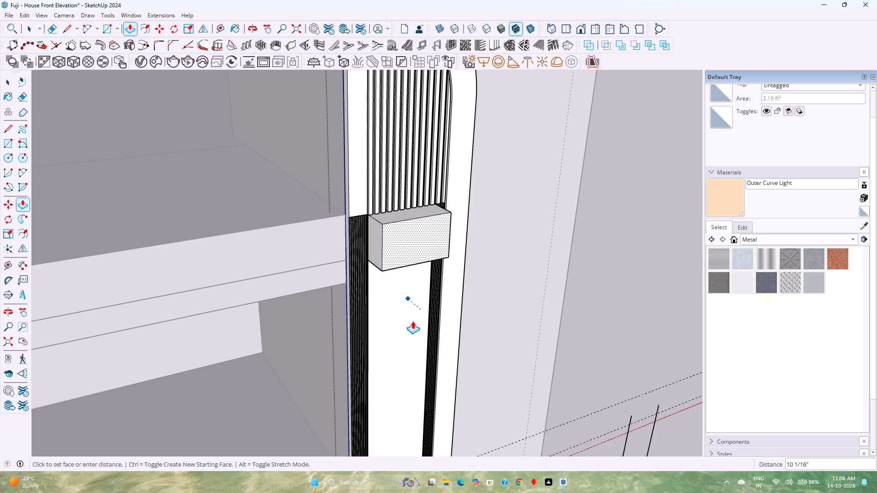
key(Escape)
Pull the sloped face at the bottom of the panel opening out 1", level with the face of the strip above.
scroll(388, 279, up, 6)
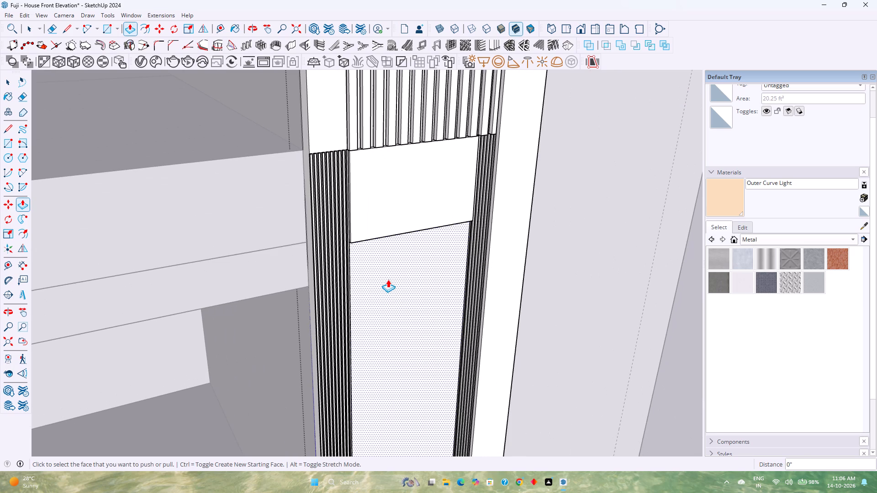
shift+middle_drag(414, 313, 402, 246)
shift+middle_click(402, 244)
scroll(403, 234, down, 5)
shift+middle_drag(411, 331, 412, 265)
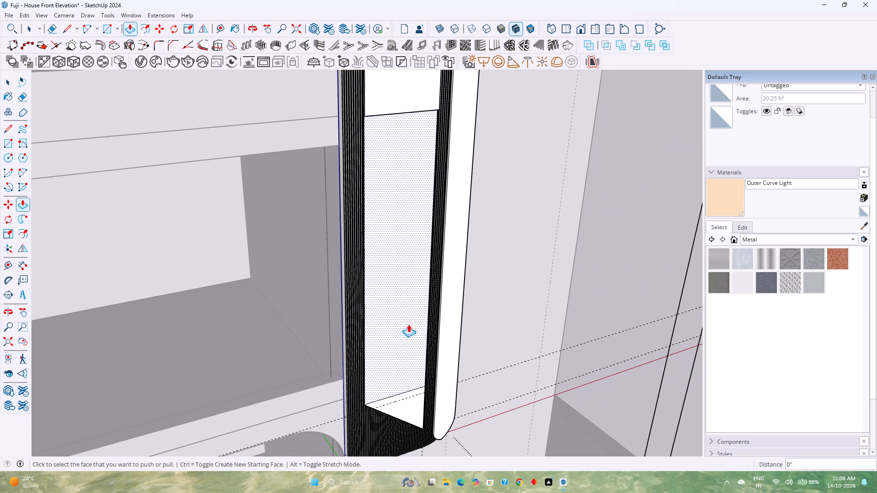
double_click(411, 409)
key(ctrl+z)
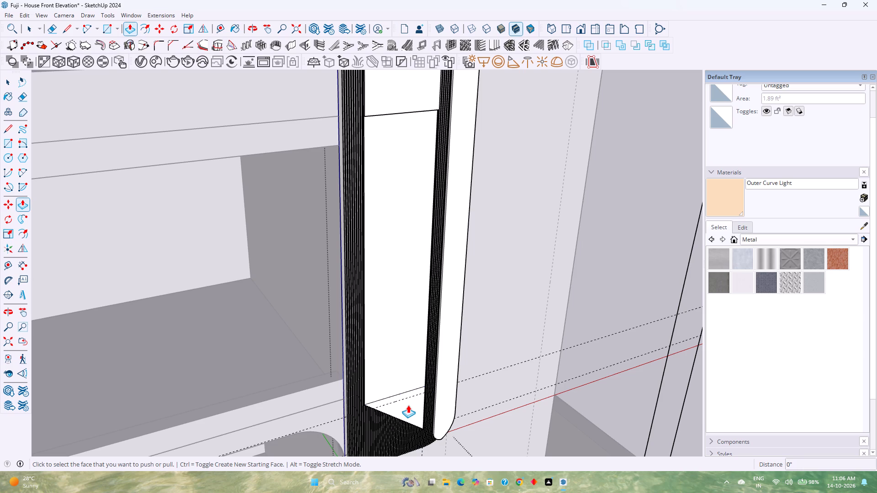
click(408, 406)
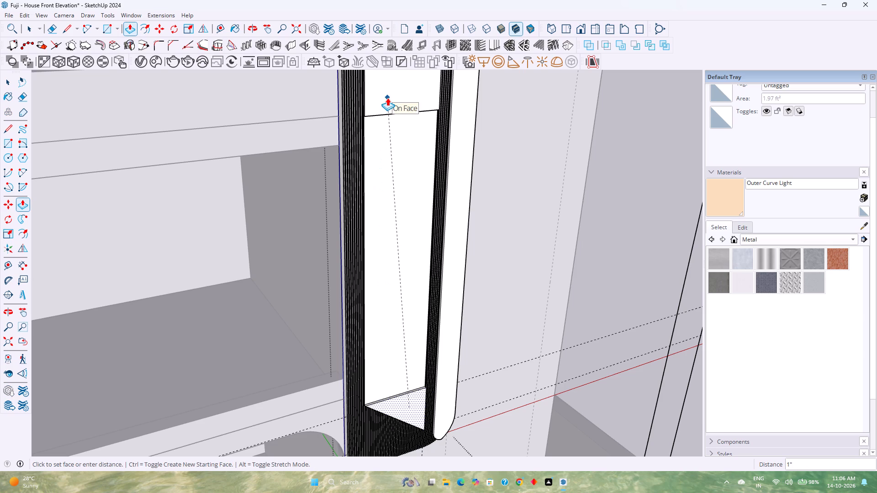
click(387, 98)
Push the tall central face between the two louvred legs inward 2".
click(408, 275)
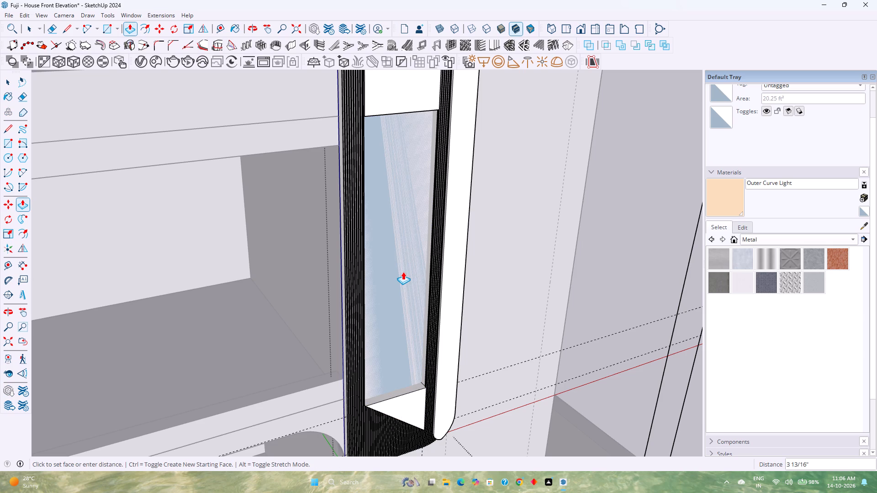
key(2)
key(Return)
key(space)
Delete the leftover straight and curved outline edges floating in front of the wall beside the louvre panel.
scroll(410, 270, down, 5)
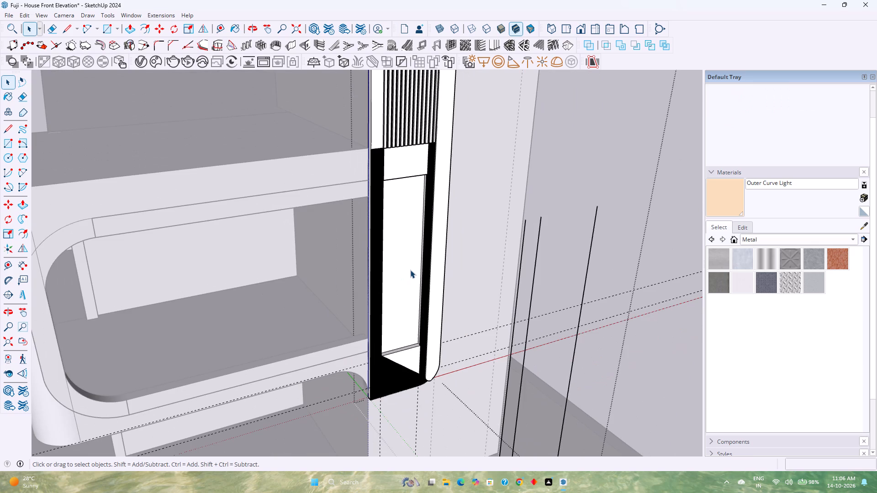
middle_drag(410, 270, 450, 333)
scroll(424, 284, down, 1)
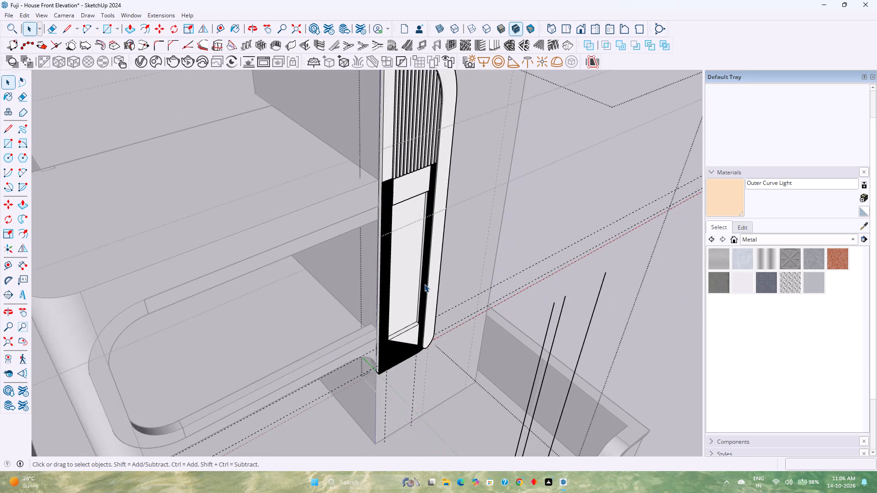
shift+middle_drag(418, 261, 437, 376)
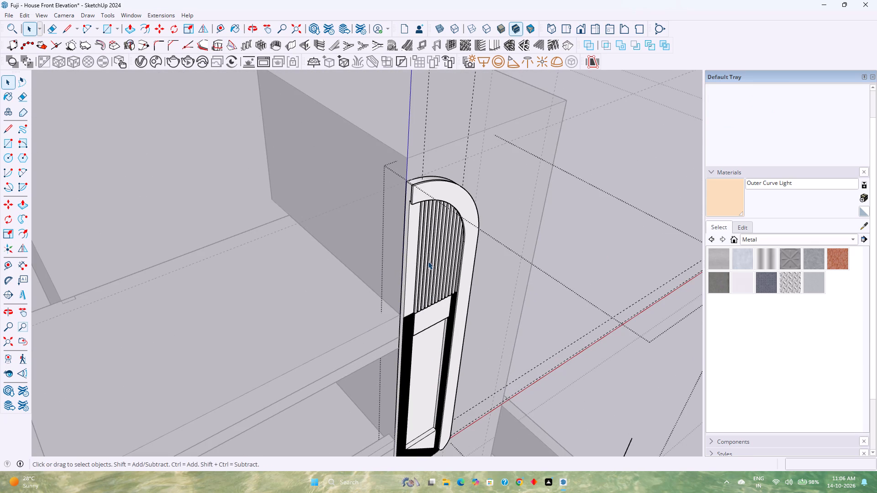
scroll(428, 261, down, 2)
shift+middle_drag(449, 297, 470, 224)
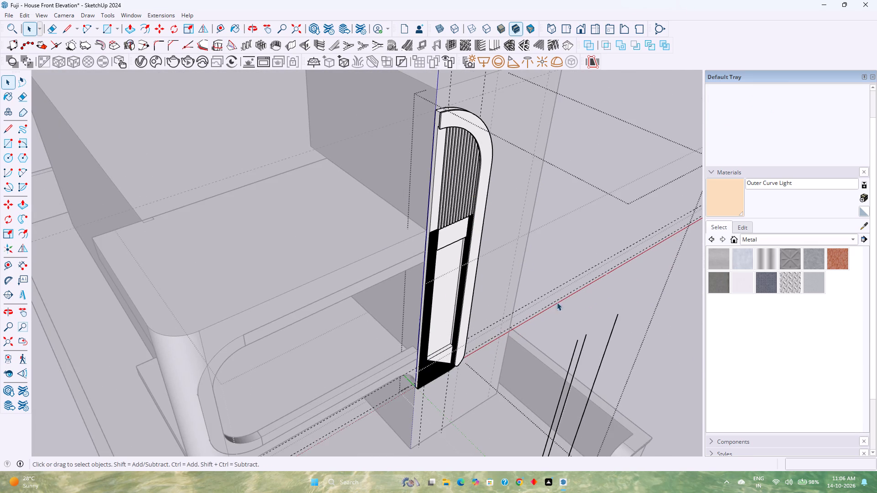
middle_drag(578, 367, 516, 286)
scroll(512, 280, down, 5)
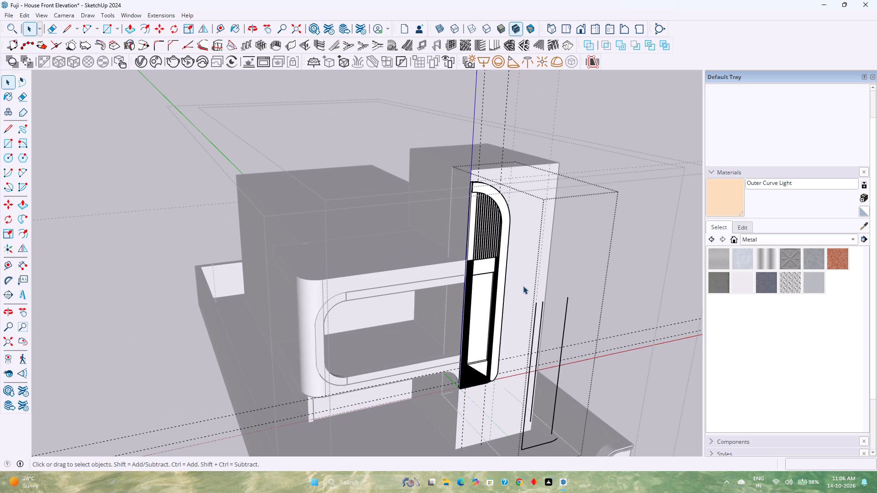
drag(523, 286, 583, 456)
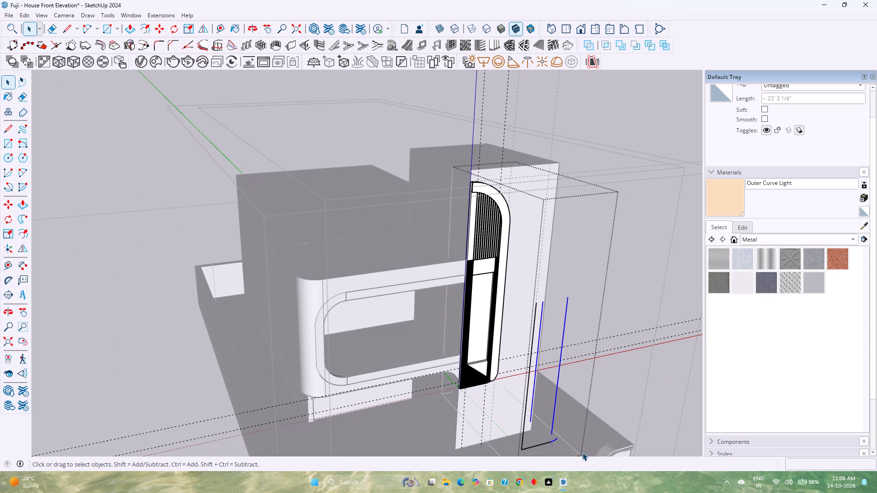
key(Delete)
click(535, 314)
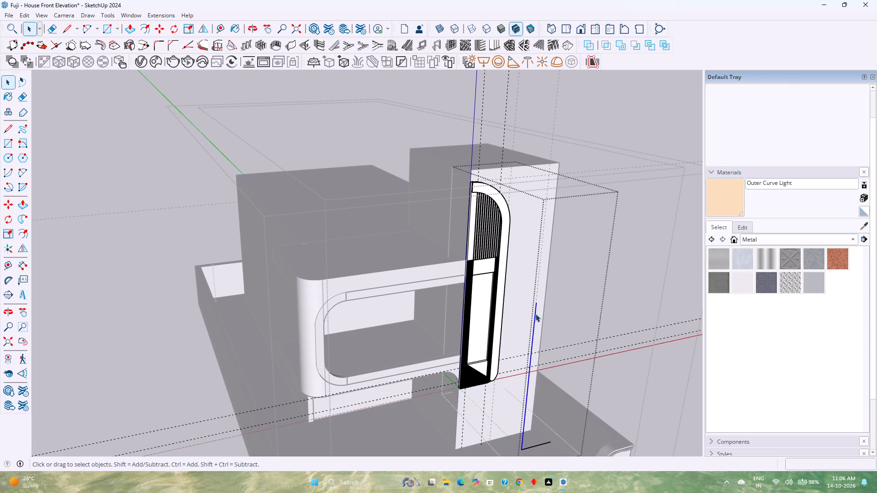
key(Delete)
click(539, 446)
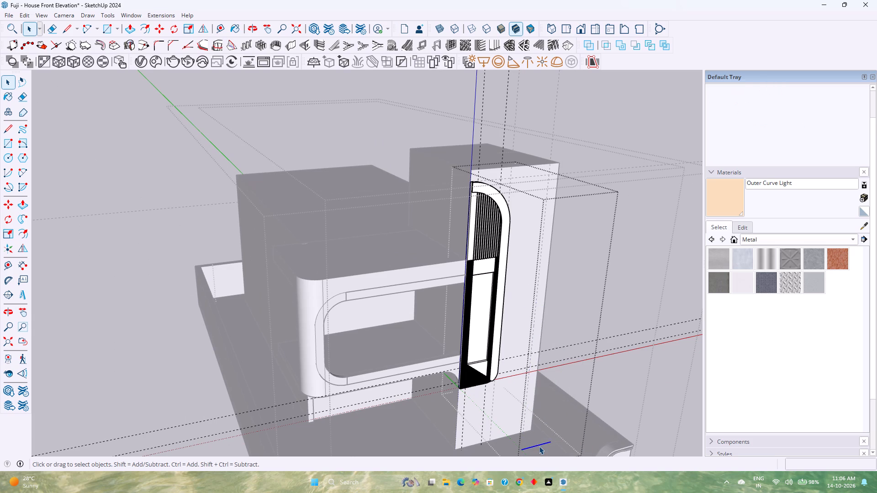
key(Delete)
Delete all construction guides from the model.
middle_drag(472, 382, 343, 312)
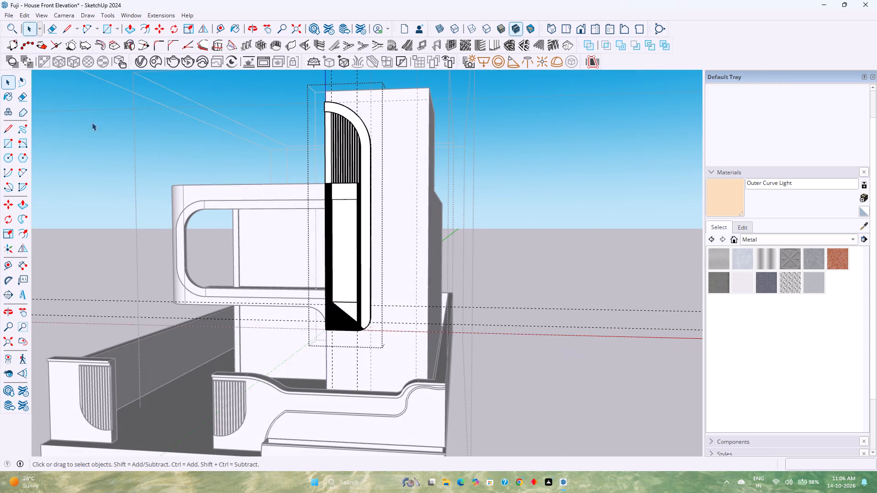
click(24, 13)
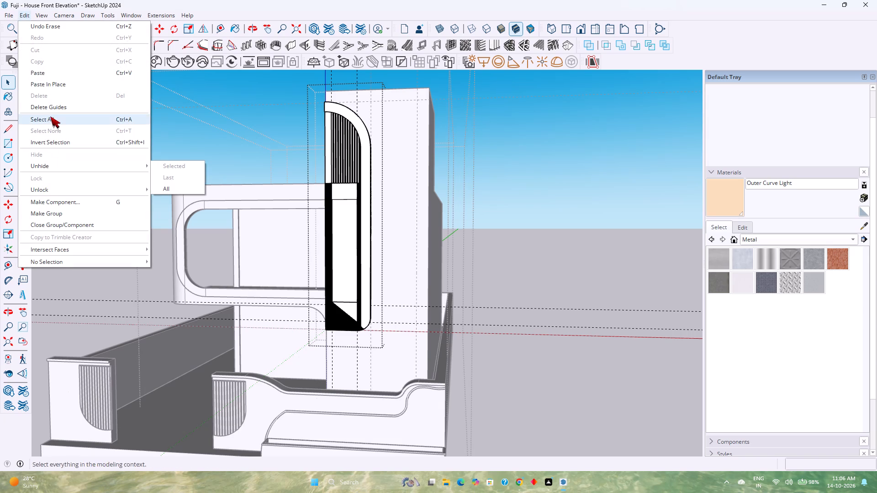
click(50, 107)
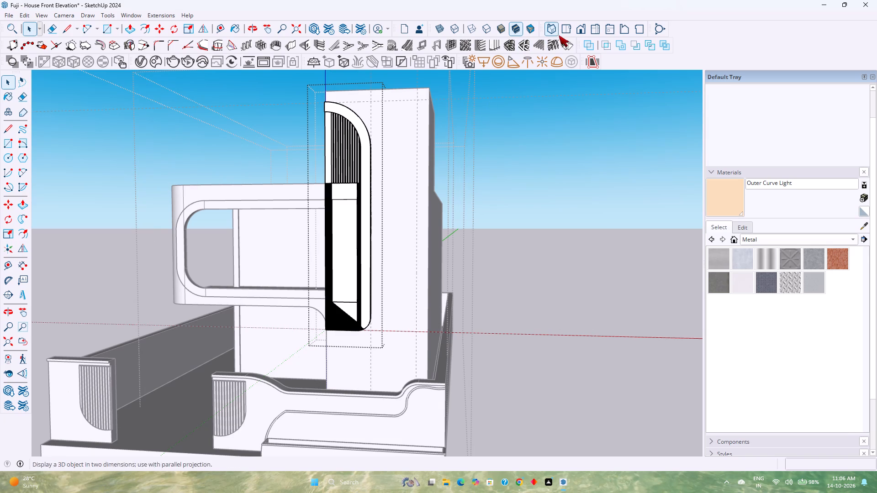
Switch to the standard Front view and save the model.
click(576, 31)
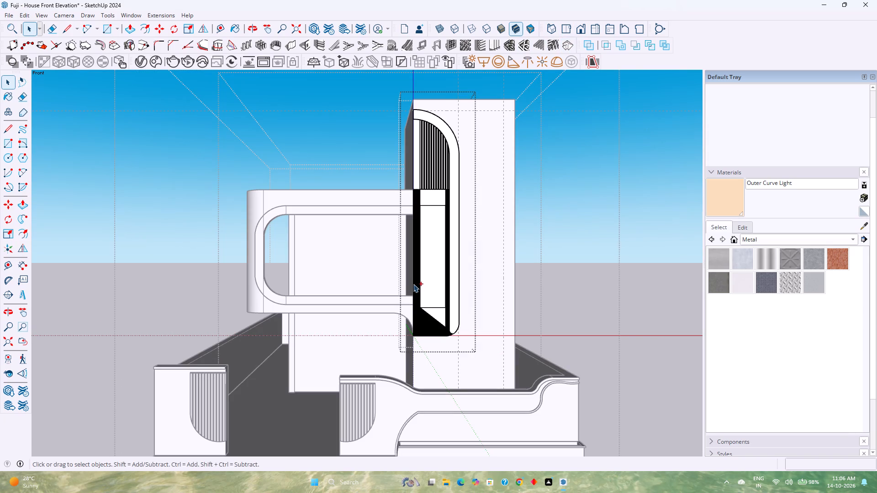
key(ctrl+s)
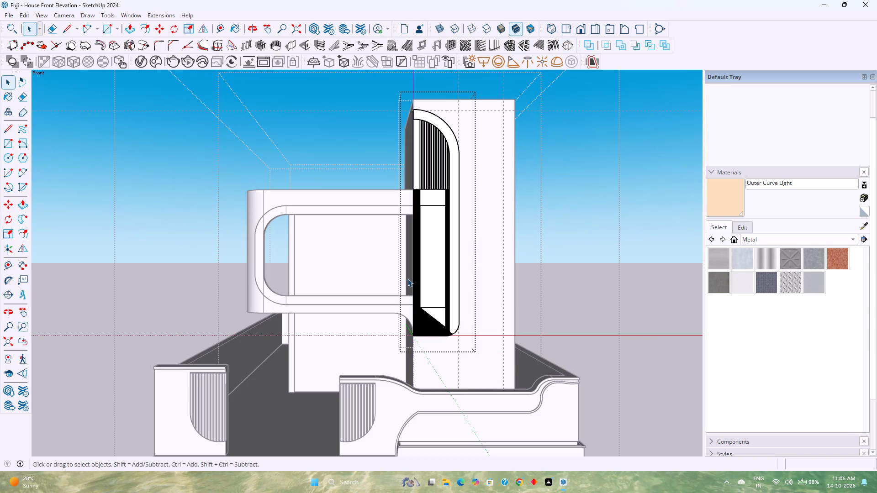